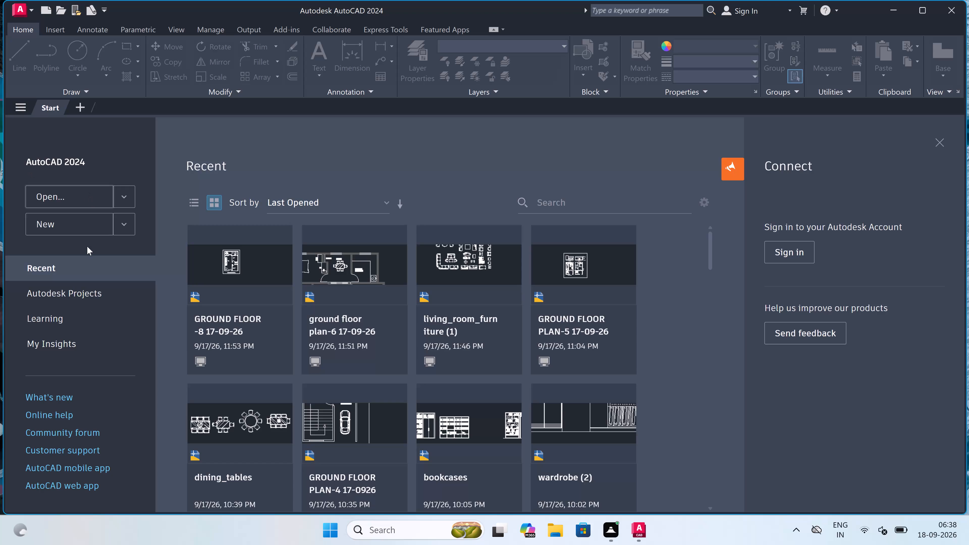
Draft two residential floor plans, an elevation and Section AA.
Create a new blank drawing.
left_click(96, 220)
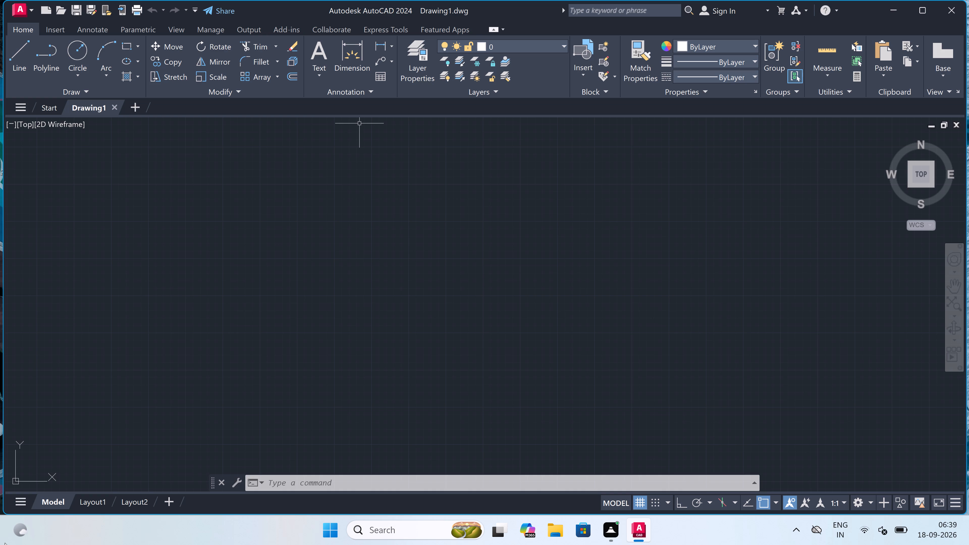
key("Escape")
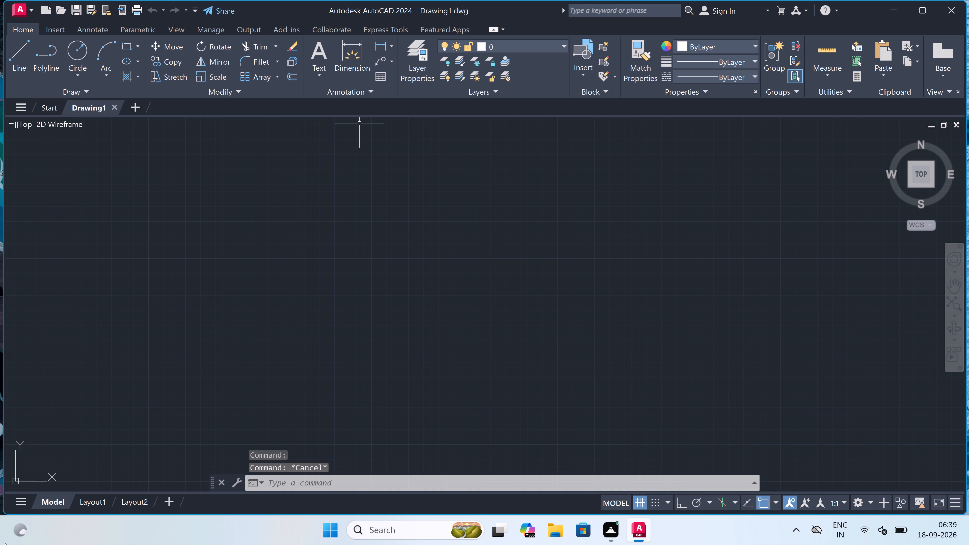
Set the drawing units to Engineering length with 0'-0" precision and an insertion scale of Inches.
type("un")
key("space")
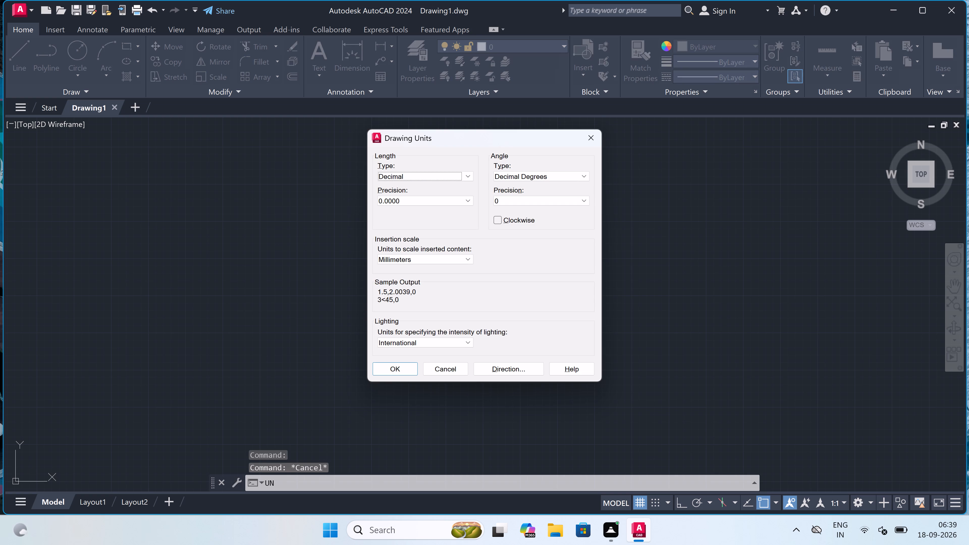
double_click(410, 174)
left_click(410, 175)
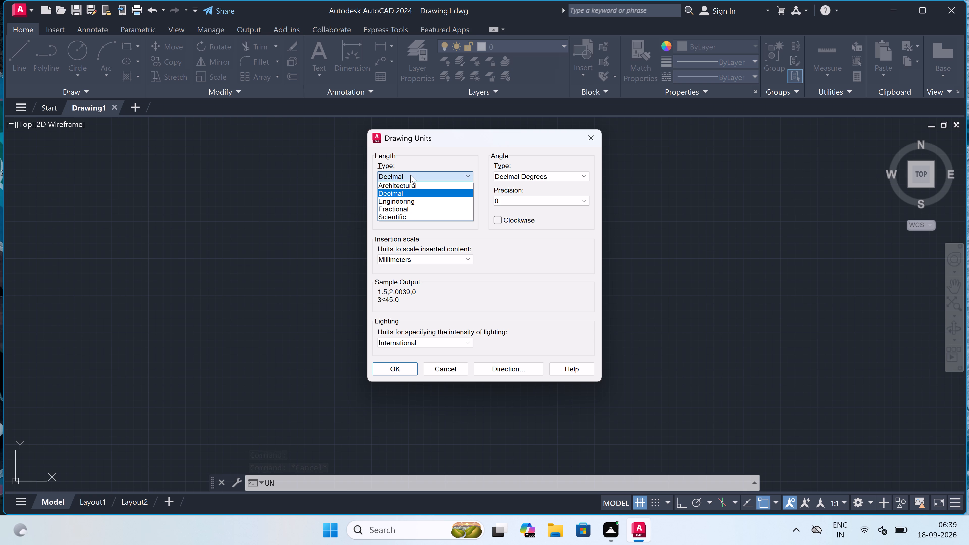
left_click(416, 199)
left_click(416, 199)
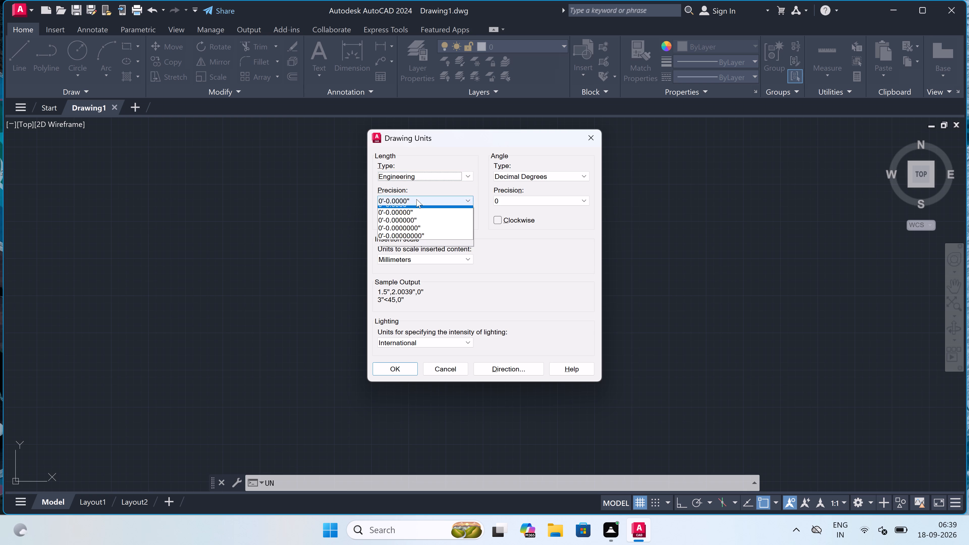
left_click_drag(411, 206, 396, 197)
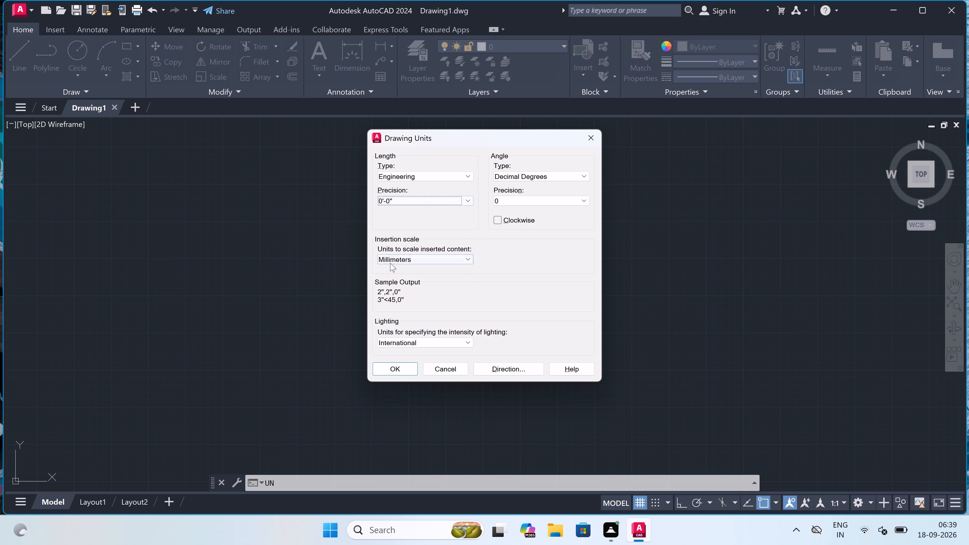
left_click(393, 257)
left_click(409, 272)
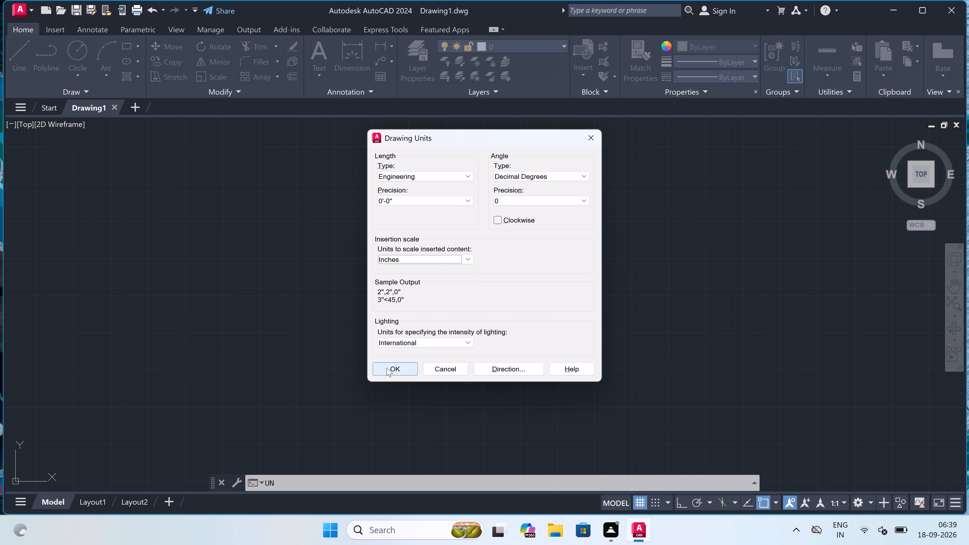
left_click(387, 368)
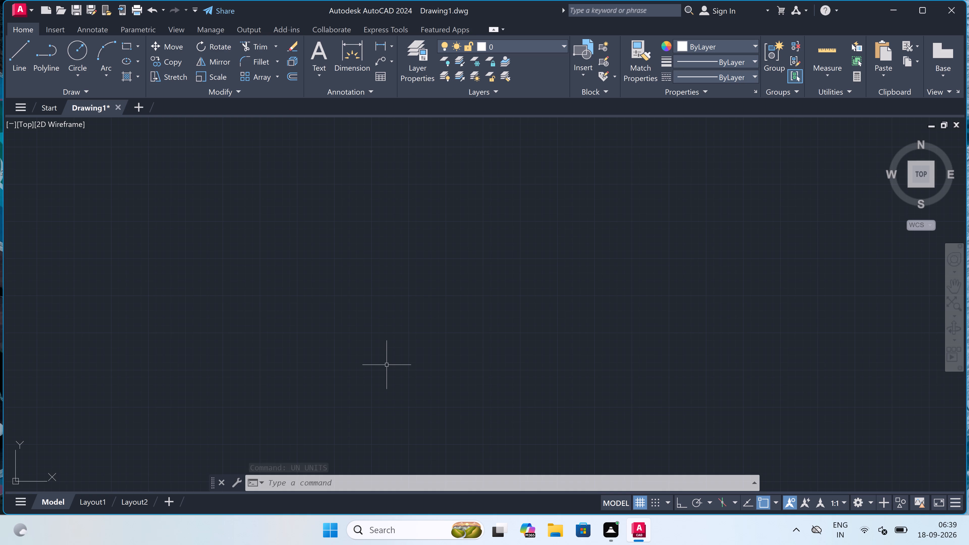
Draw one horizontal and one vertical construction line crossing at a common point, with Ortho turned on.
type("xl")
key("space")
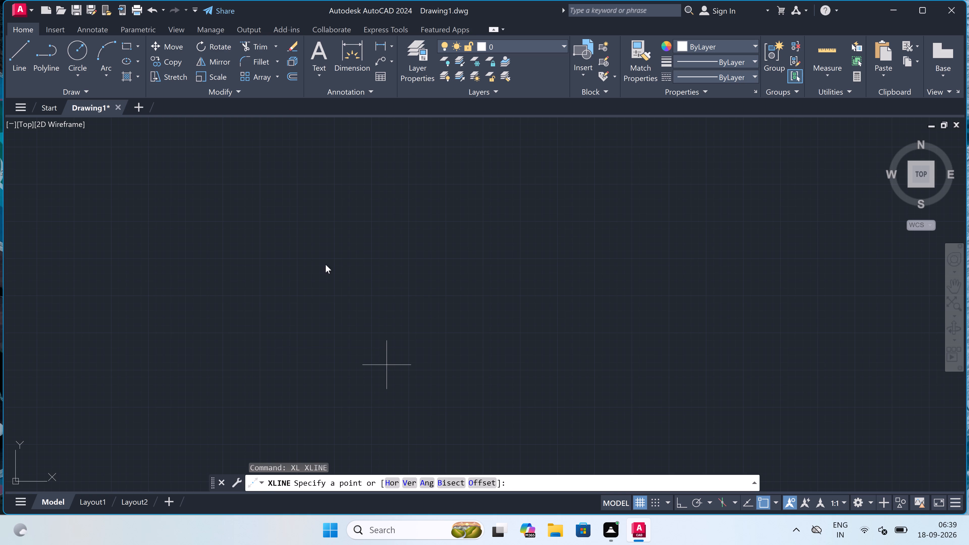
left_click(273, 166)
key("F8")
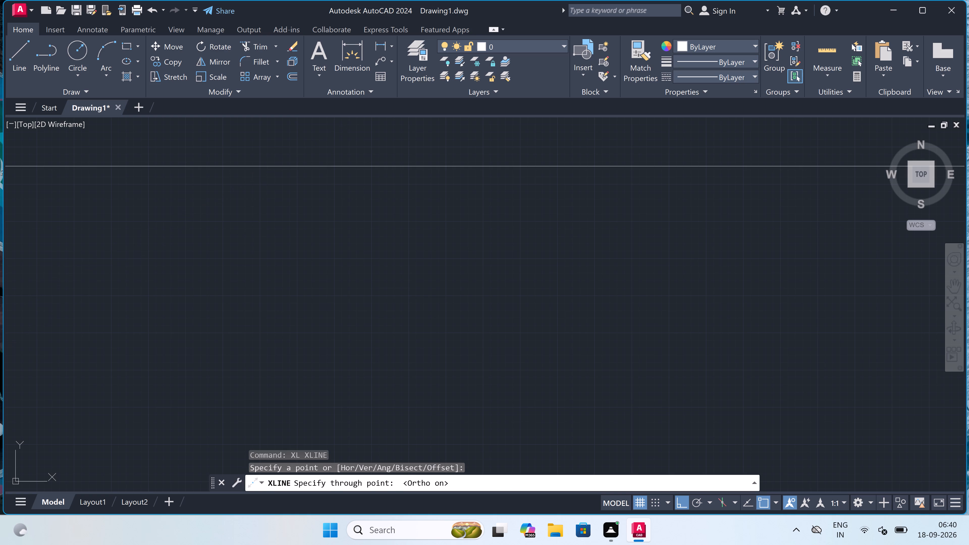
left_click(266, 168)
left_click(264, 174)
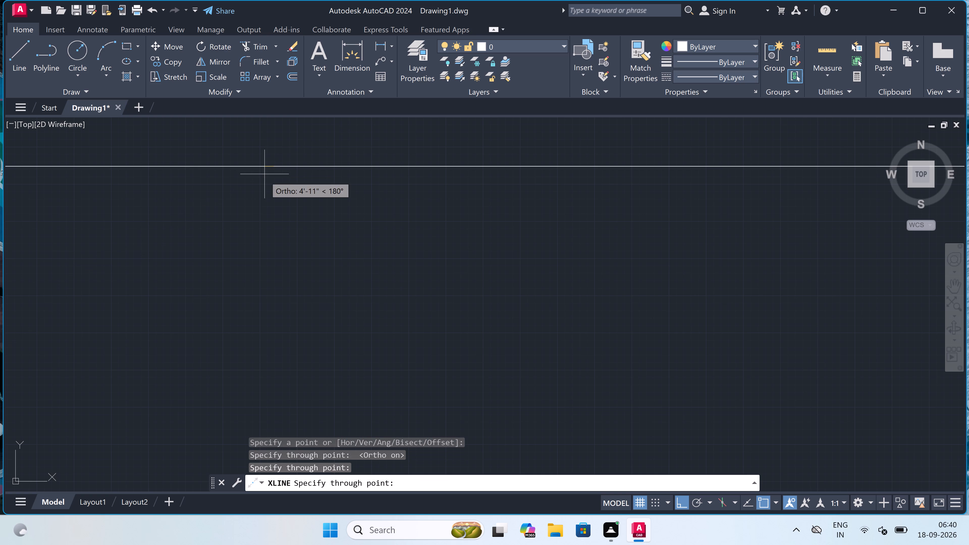
left_click(272, 262)
key("Escape")
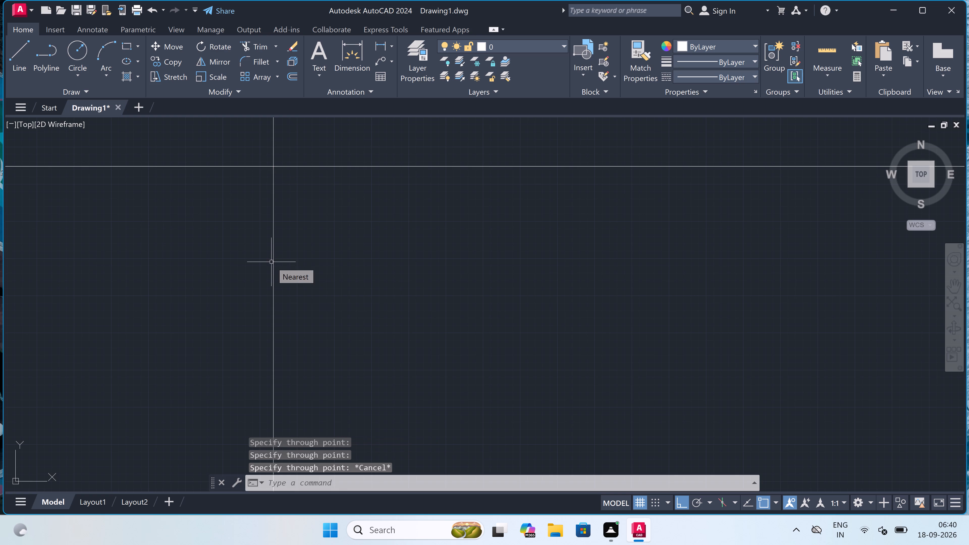
Trim the construction lines above and left of their intersection to leave an upper-left corner.
scroll(270, 150, "up", 2)
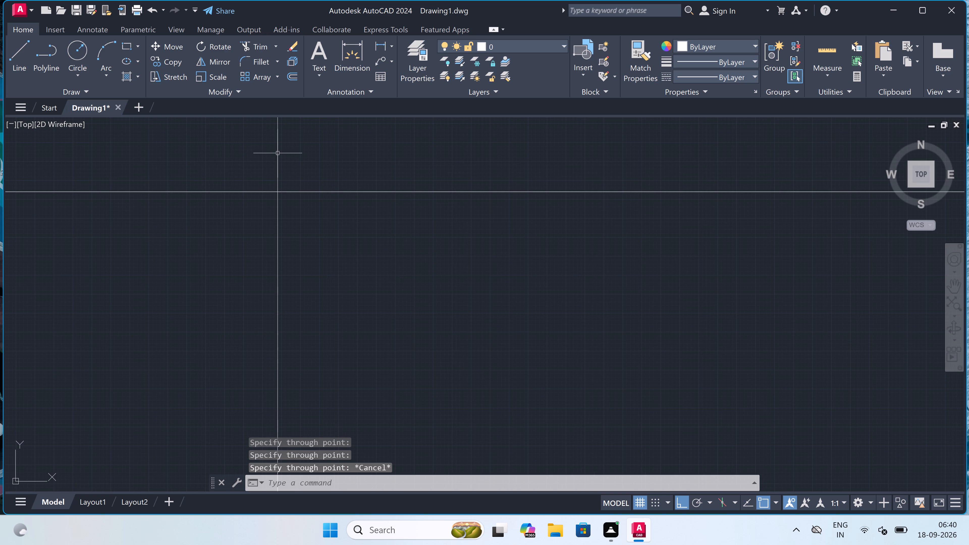
scroll(300, 190, "up", 3)
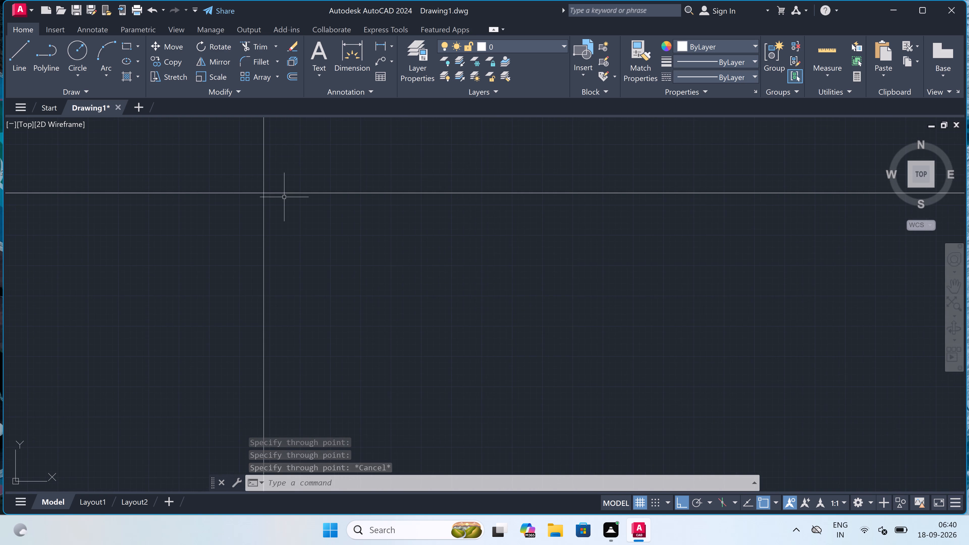
scroll(284, 197, "up", 3)
type("tr")
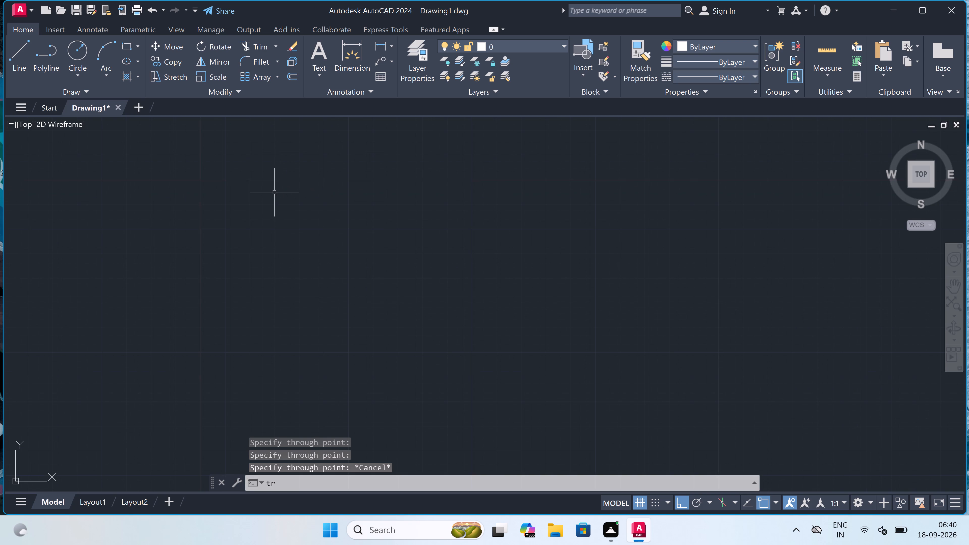
key("space")
left_click(222, 154)
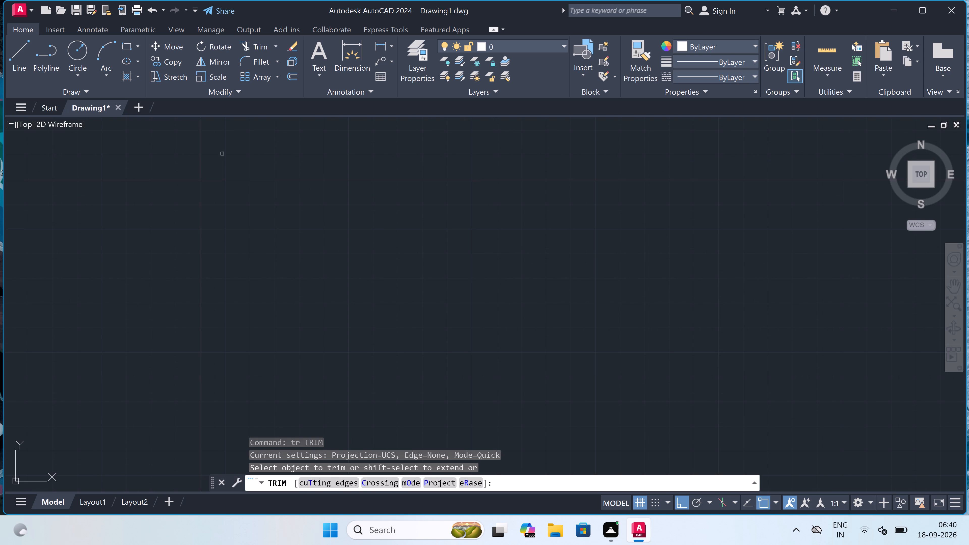
left_click(97, 183)
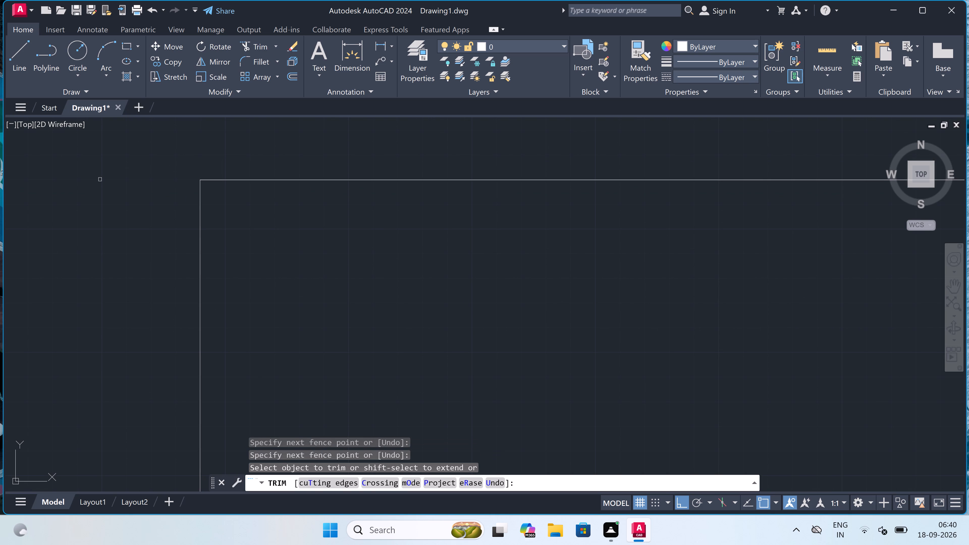
key("Escape")
Offset the top horizontal line and the left vertical line 9" inward to form the outer wall thickness.
key("o")
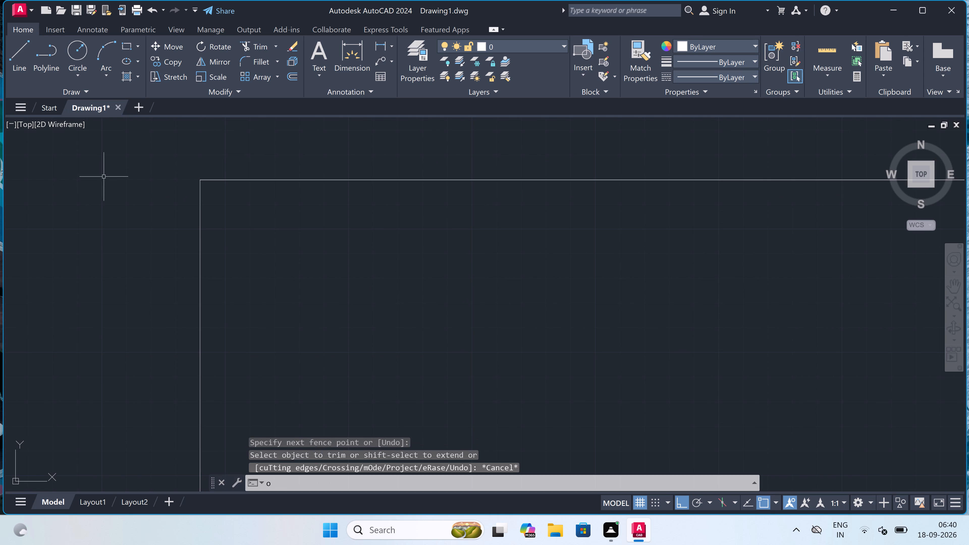
key("space")
left_click_drag(331, 180, 332, 182)
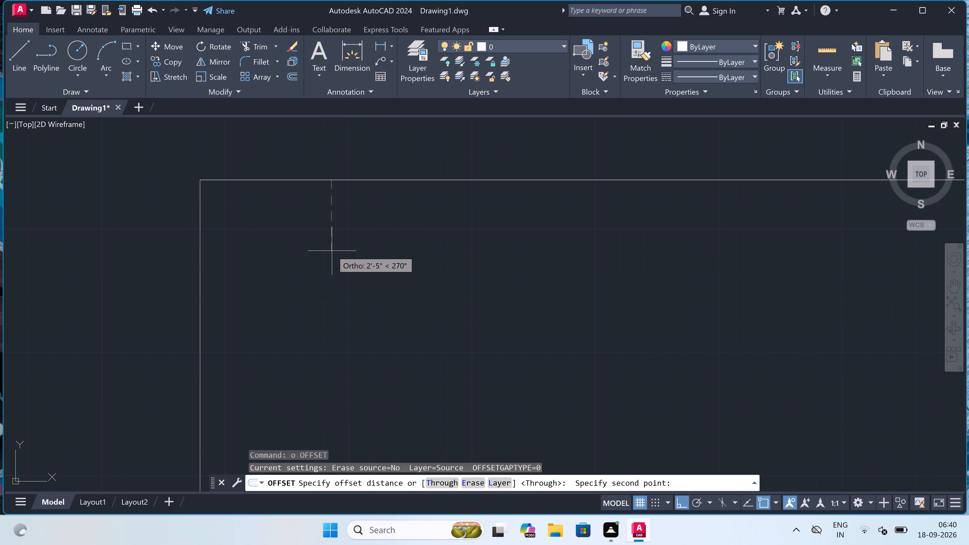
key("9")
type("\"")
key("space")
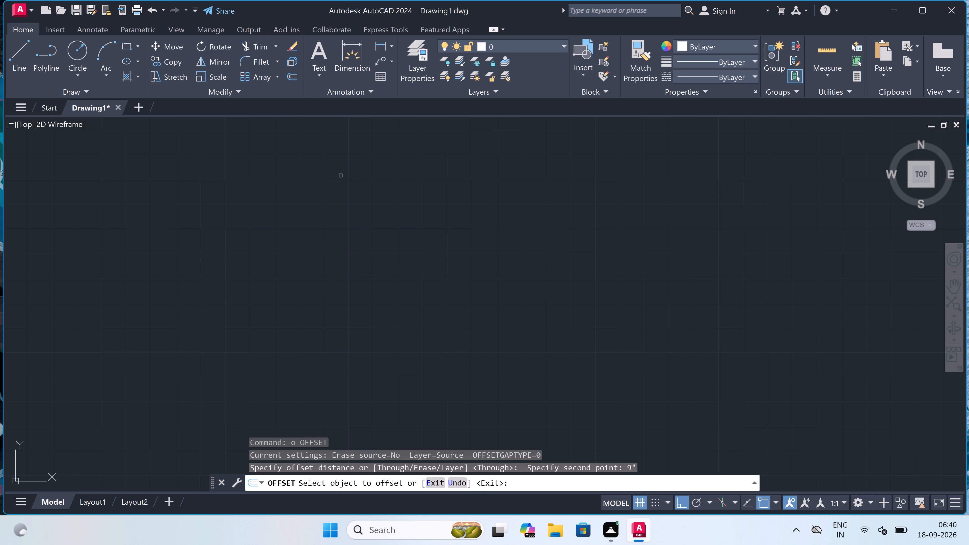
left_click(337, 180)
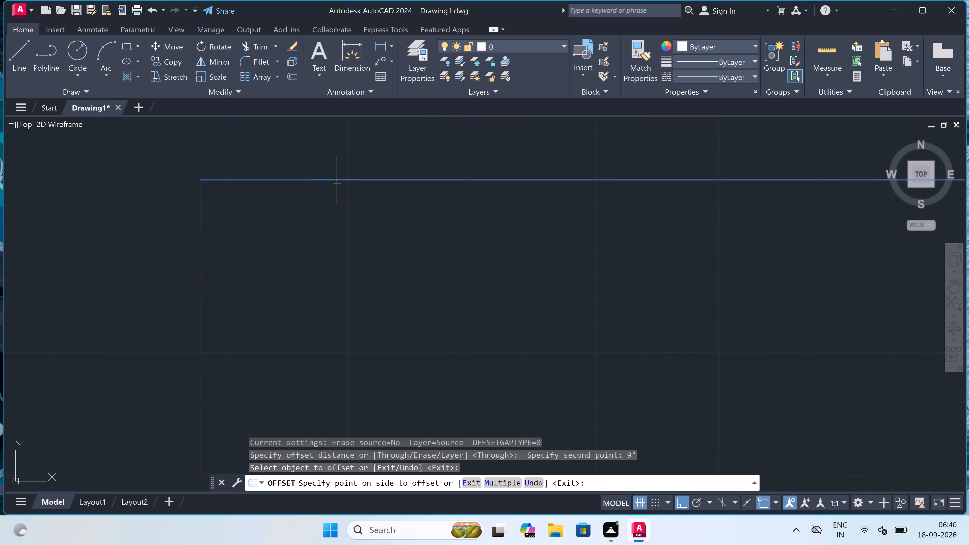
left_click(328, 199)
scroll(182, 236, "up", 2)
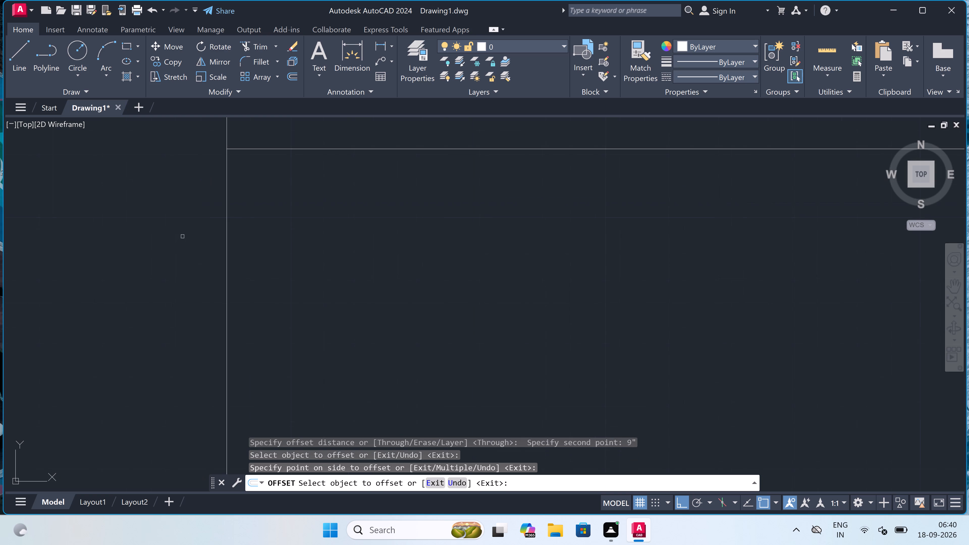
left_click(227, 228)
left_click(259, 231)
scroll(260, 231, "down", 3)
scroll(289, 232, "up", 1)
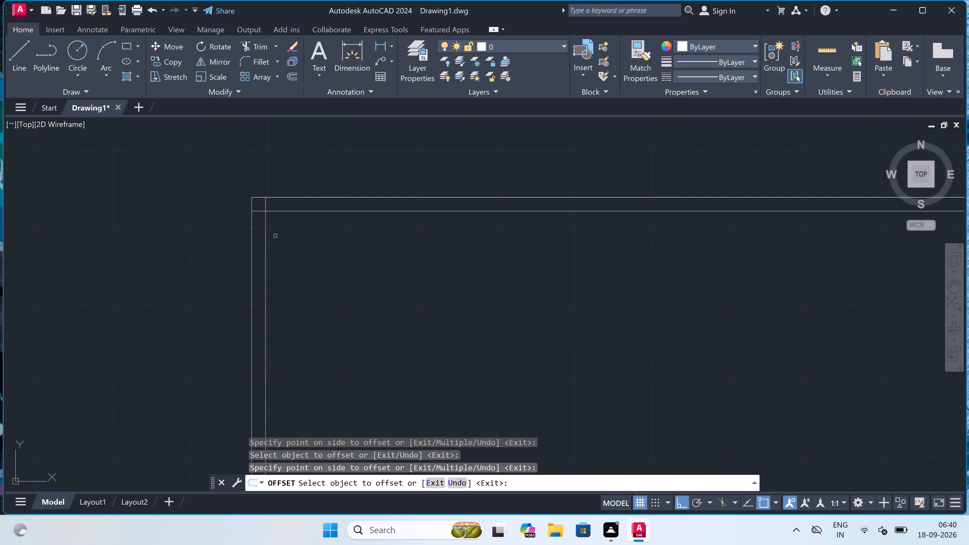
key("Escape")
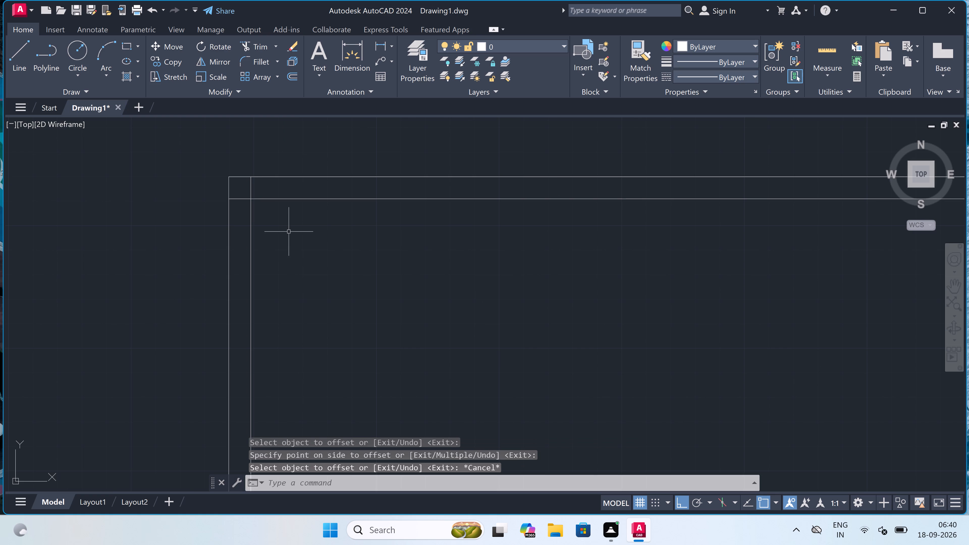
Offset the inner line of the top wall 11' downward.
type("o")
key("space")
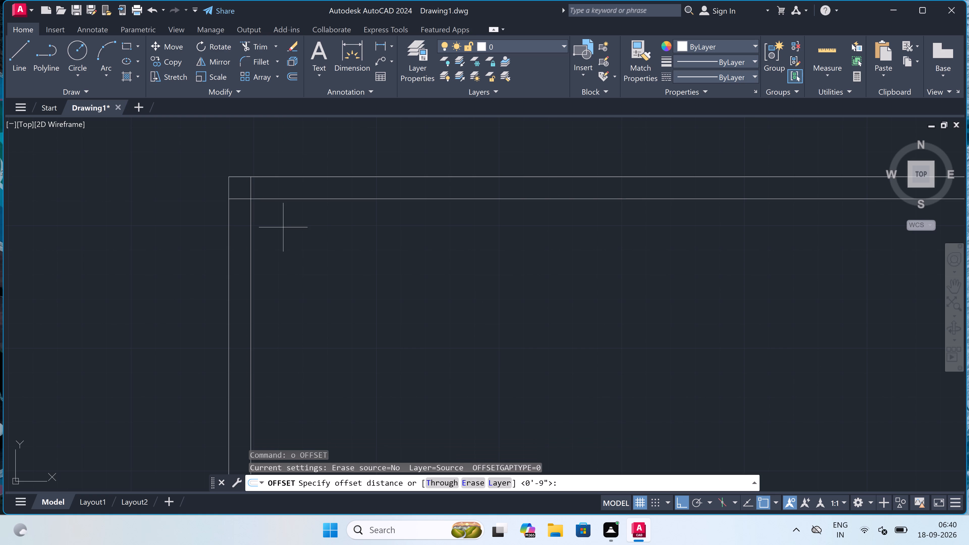
left_click(361, 200)
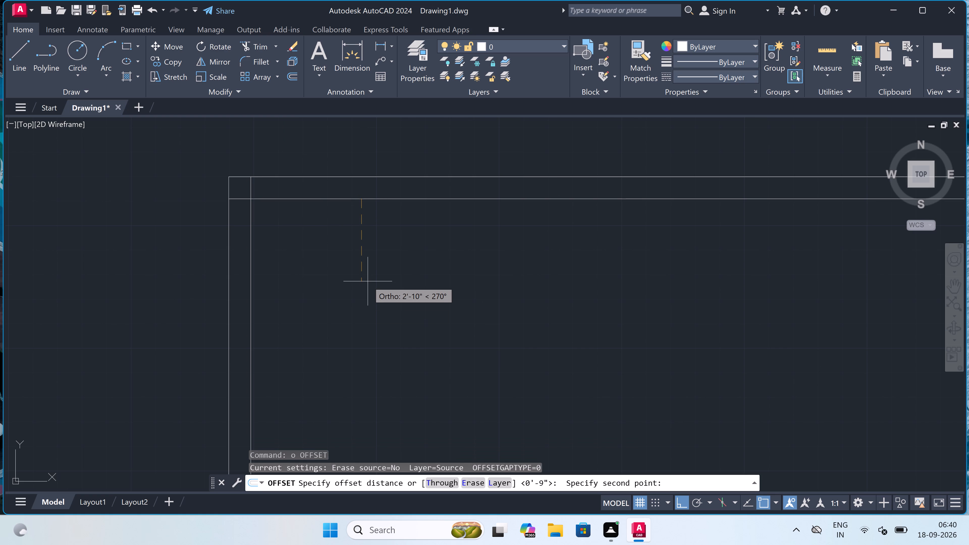
type("11")
type("'")
key("space")
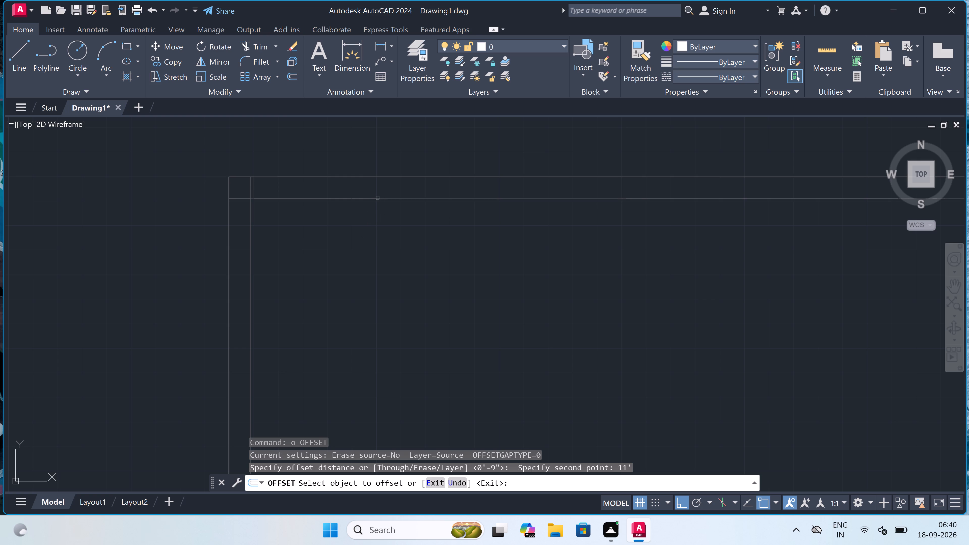
left_click(379, 199)
left_click(376, 223)
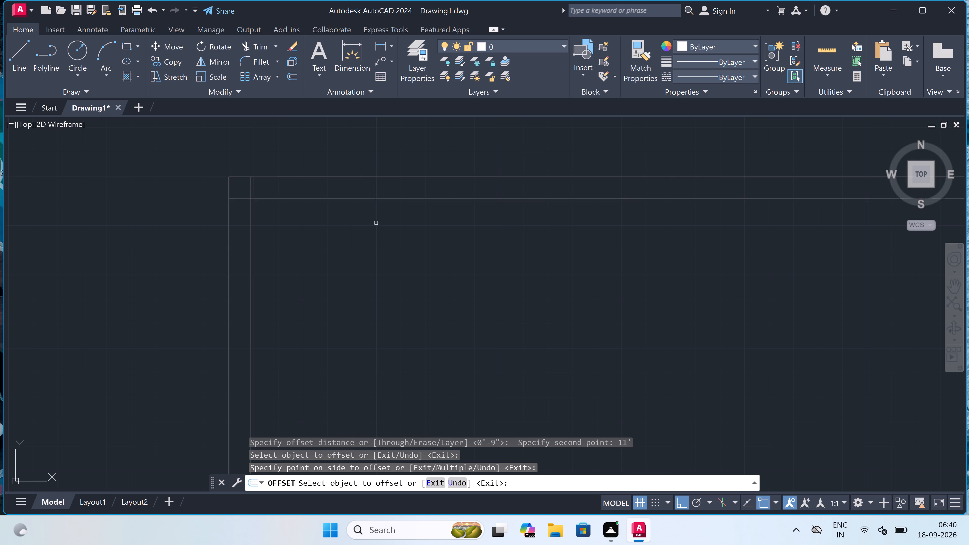
scroll(376, 222, "down", 4)
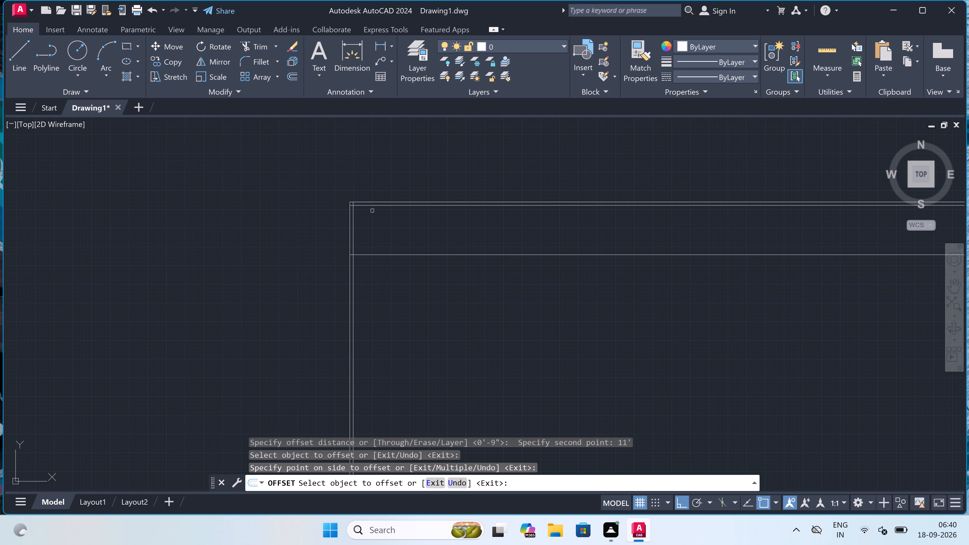
scroll(380, 246, "up", 2)
scroll(373, 240, "down", 2)
scroll(374, 219, "up", 2)
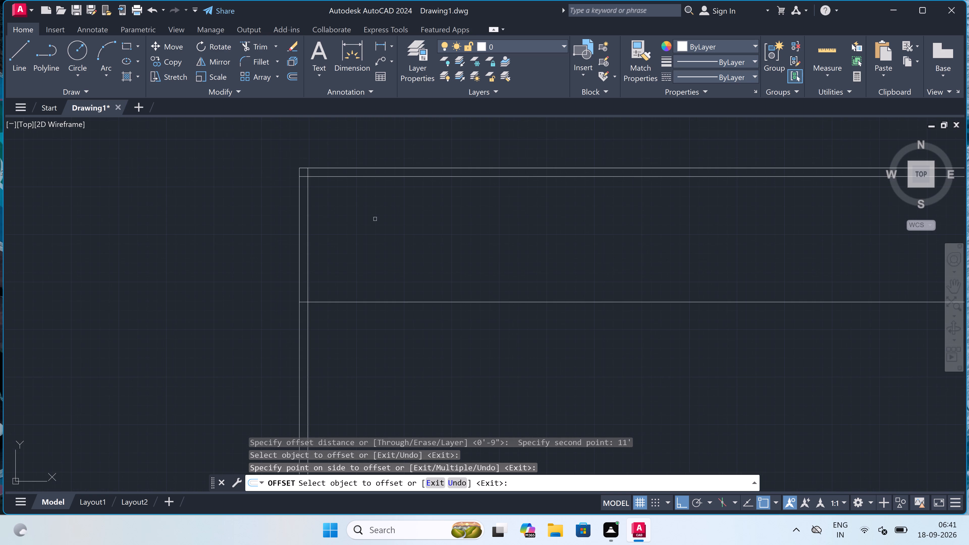
scroll(375, 219, "up", 1)
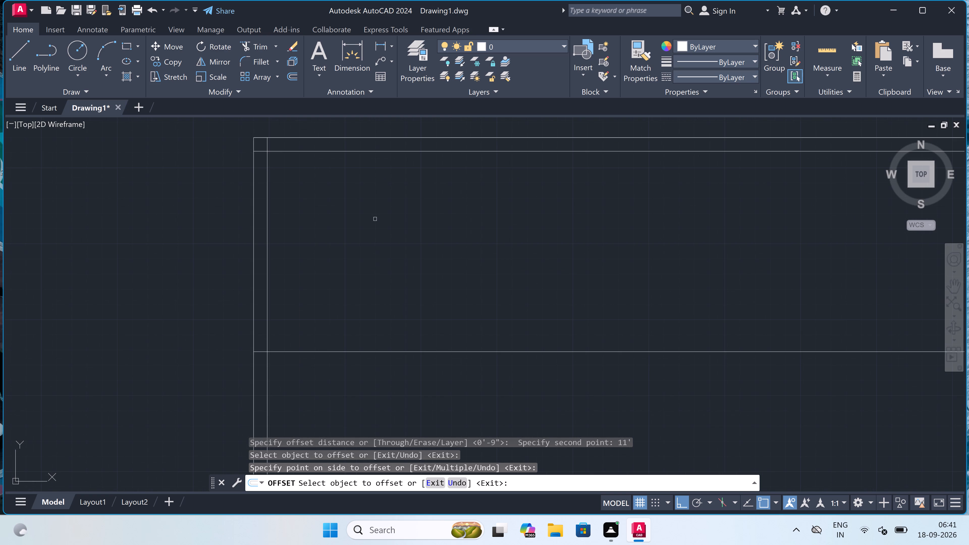
scroll(375, 219, "down", 1)
key("Escape")
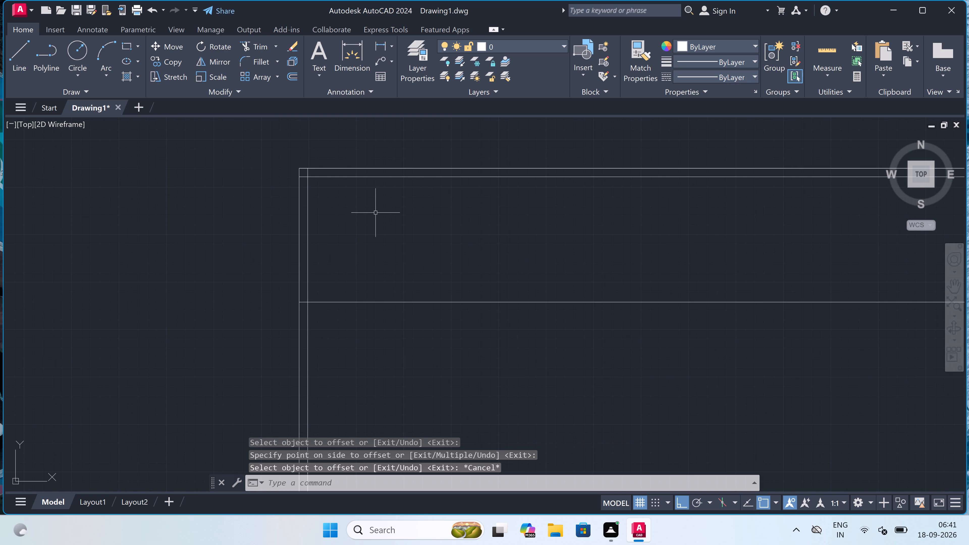
Offset the horizontal line at the room's lower edge 4.5" downward to form the partition wall thickness.
key("space")
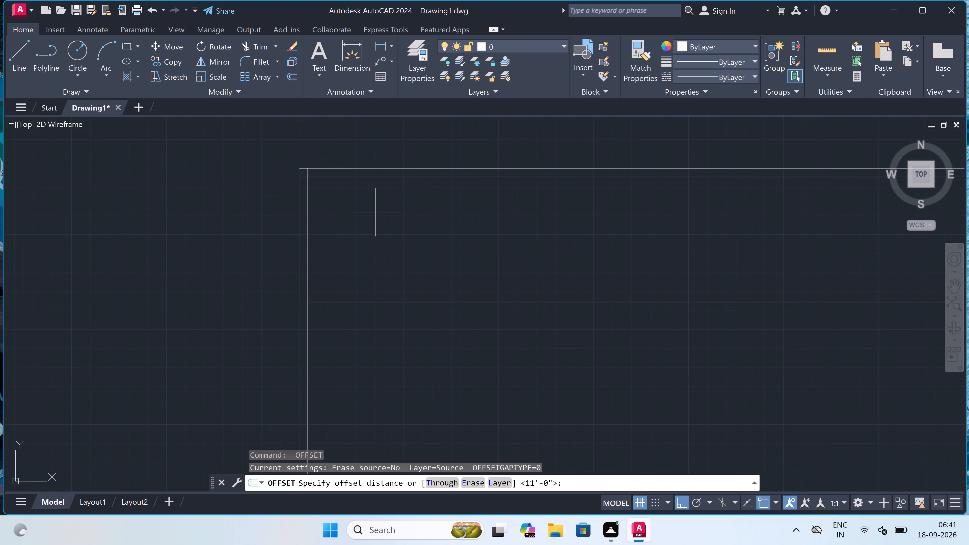
left_click(361, 301)
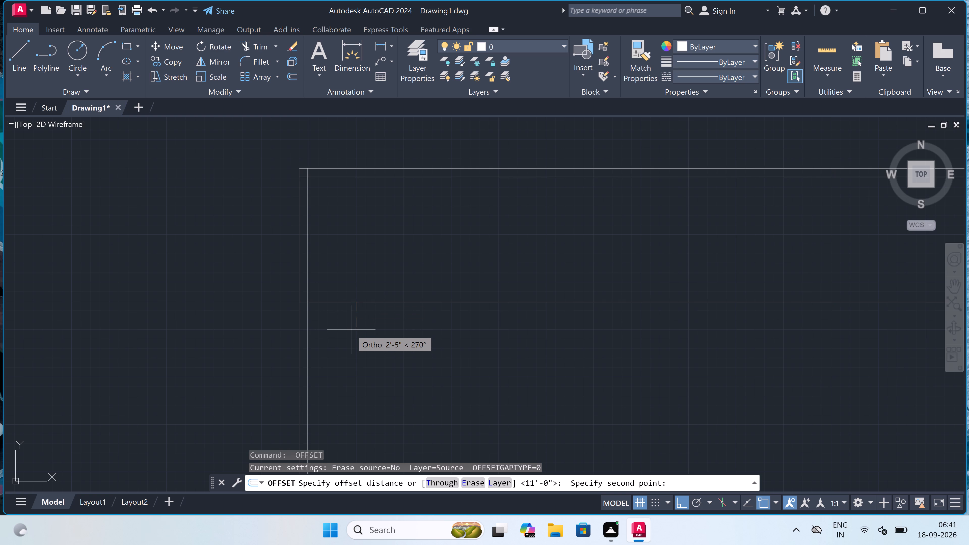
type("4.5")
type("\"")
key("space")
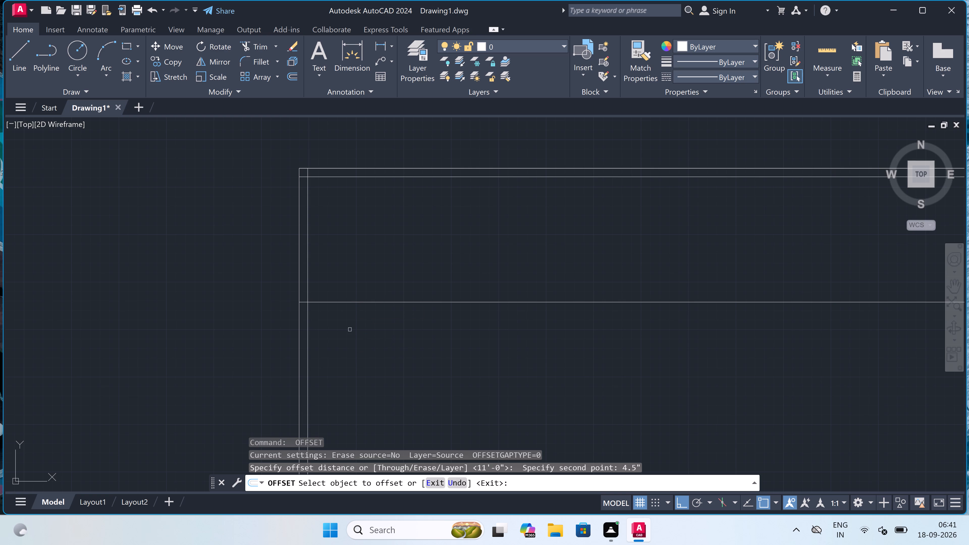
left_click(341, 302)
left_click(339, 316)
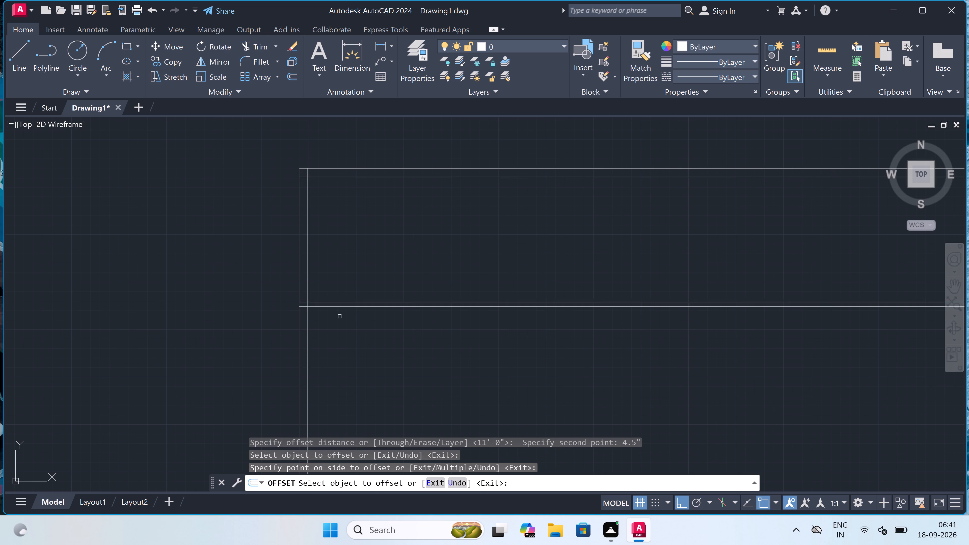
scroll(341, 312, "up", 1)
scroll(341, 312, "down", 3)
scroll(344, 290, "up", 4)
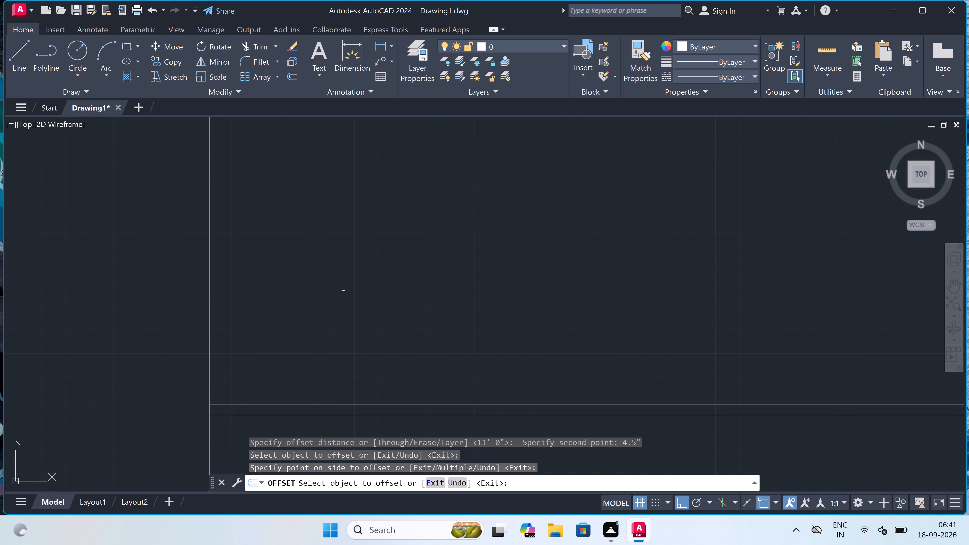
scroll(343, 292, "down", 1)
key("Escape")
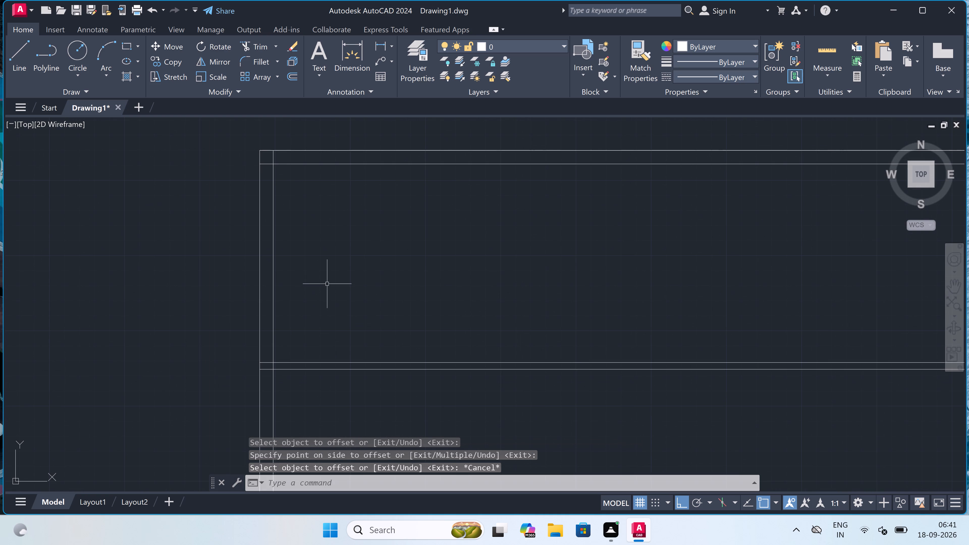
Offset the inner line of the left wall 9'9" to the right to set the first room's width.
key("space")
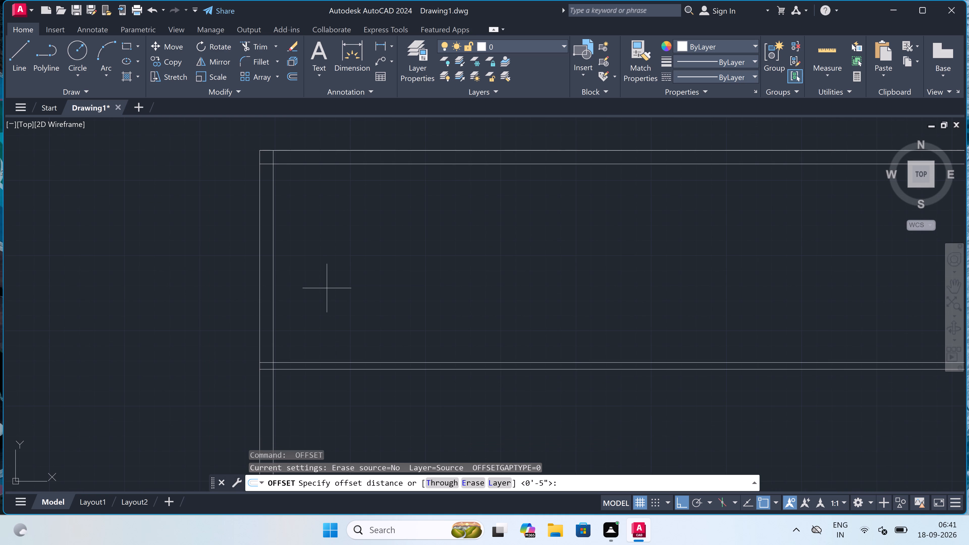
left_click(273, 242)
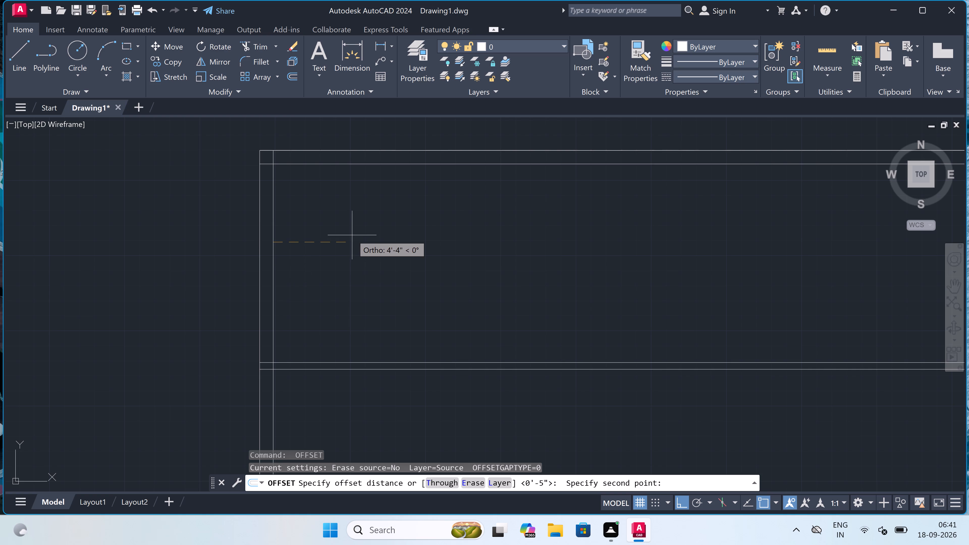
type("9'9\"")
key("space")
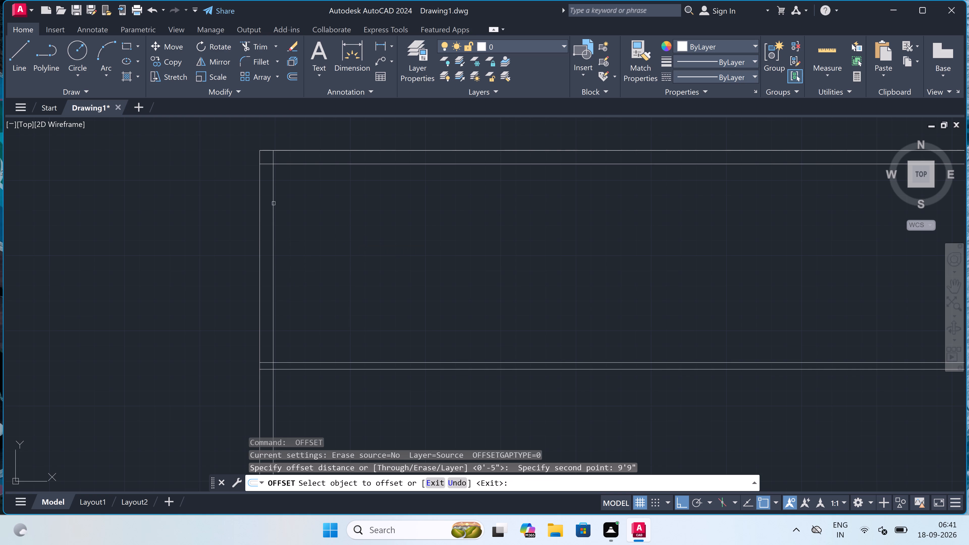
left_click(274, 195)
left_click(405, 203)
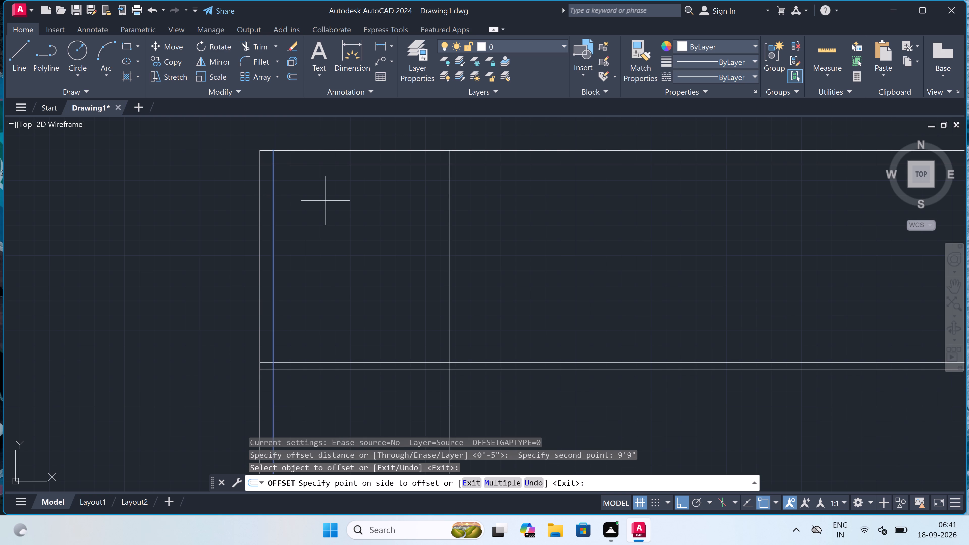
key("Escape")
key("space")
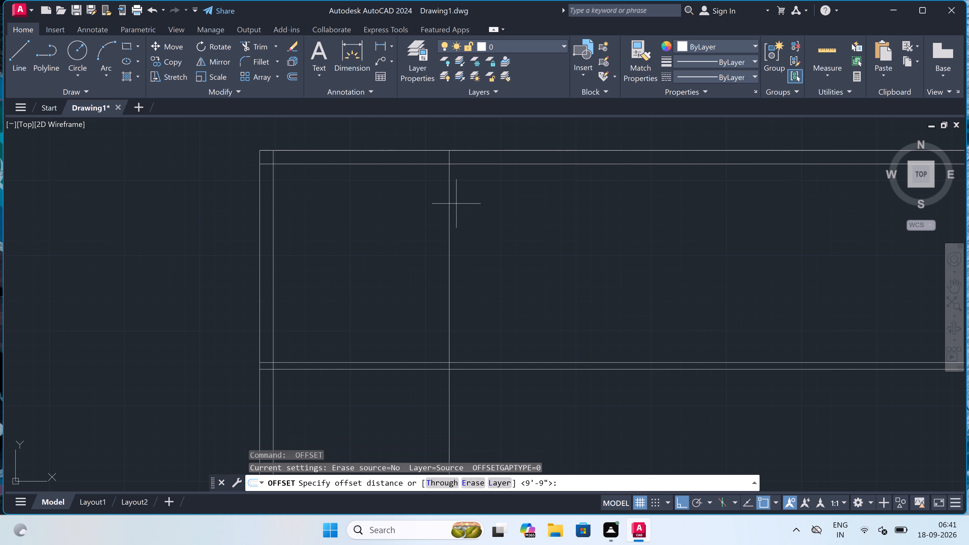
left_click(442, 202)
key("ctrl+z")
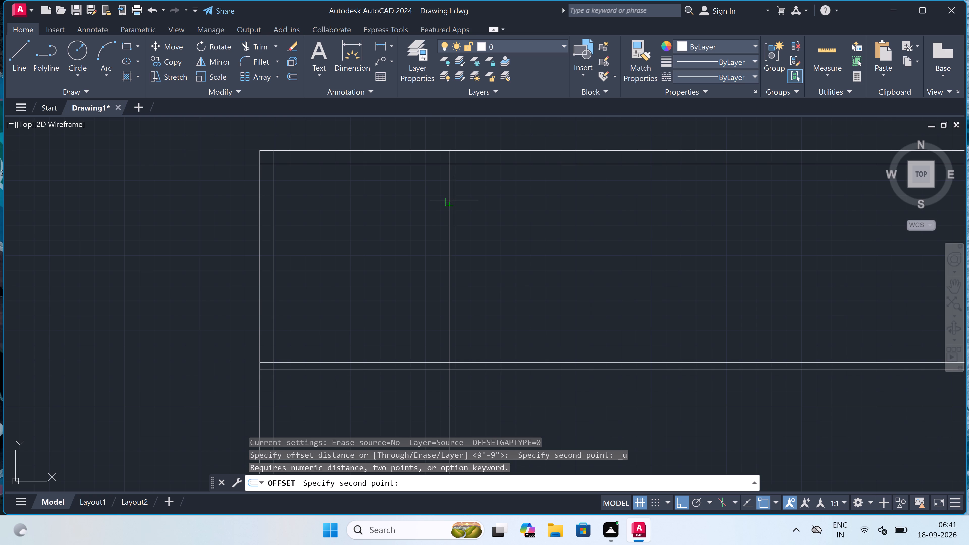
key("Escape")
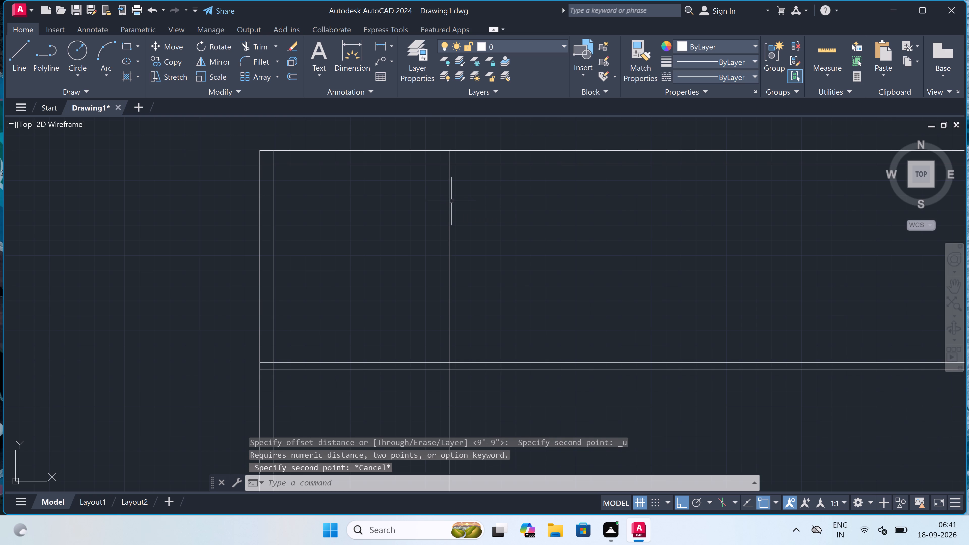
Offset the vertical line at the first room's right edge 9" to the right to form the wall thickness.
key("o")
key("space")
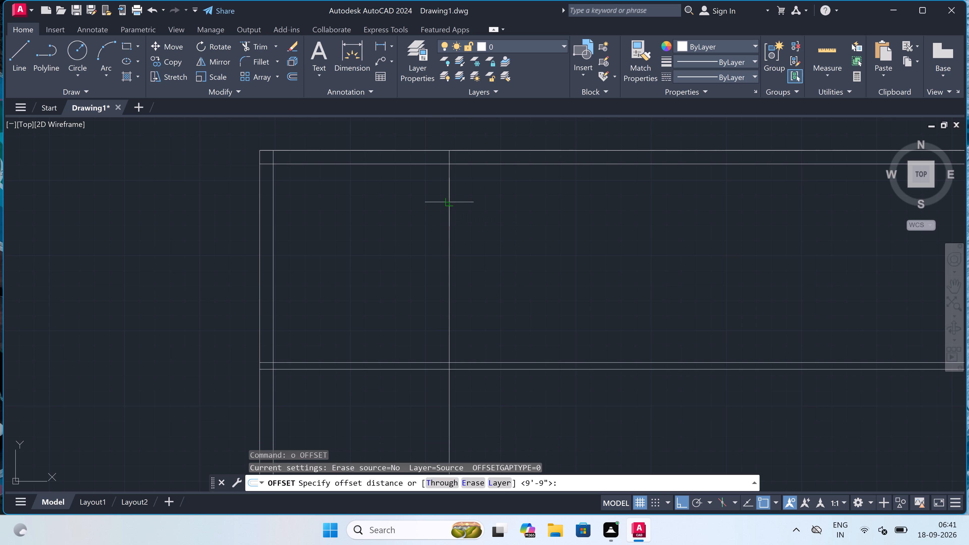
left_click(451, 201)
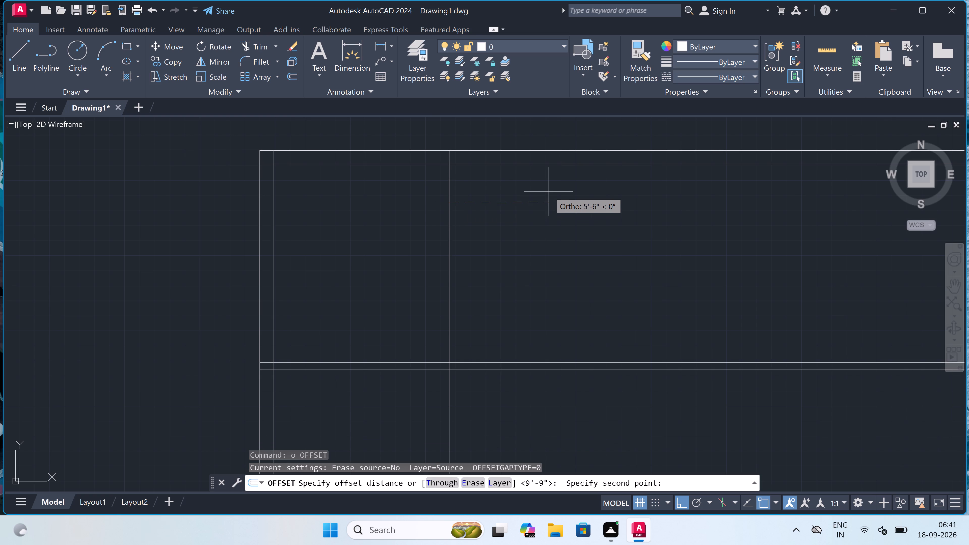
type("9\"")
key("space")
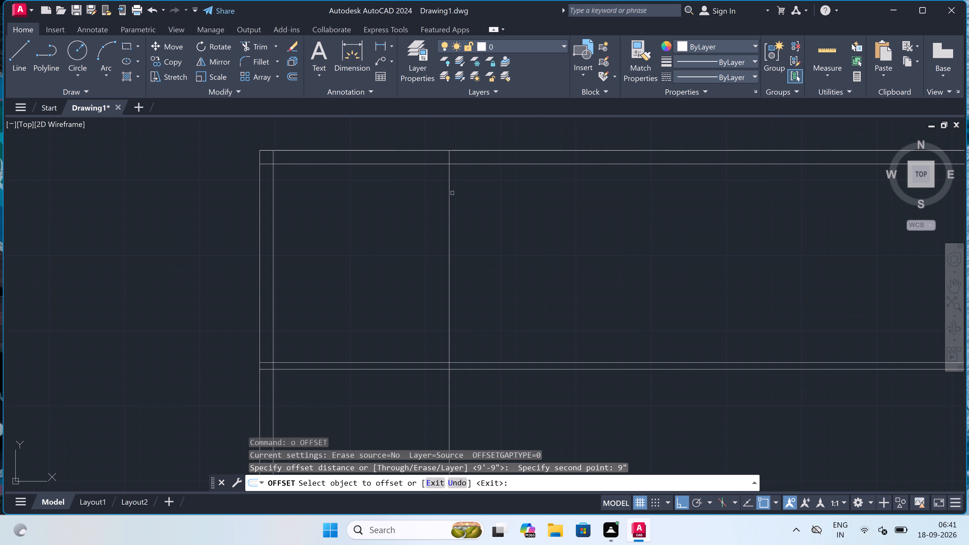
left_click(449, 193)
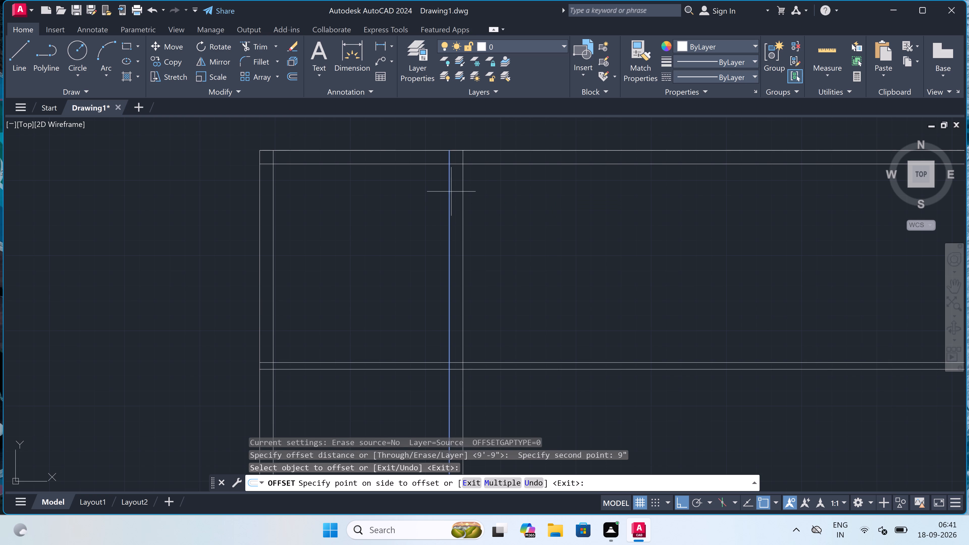
left_click(477, 196)
key("Escape")
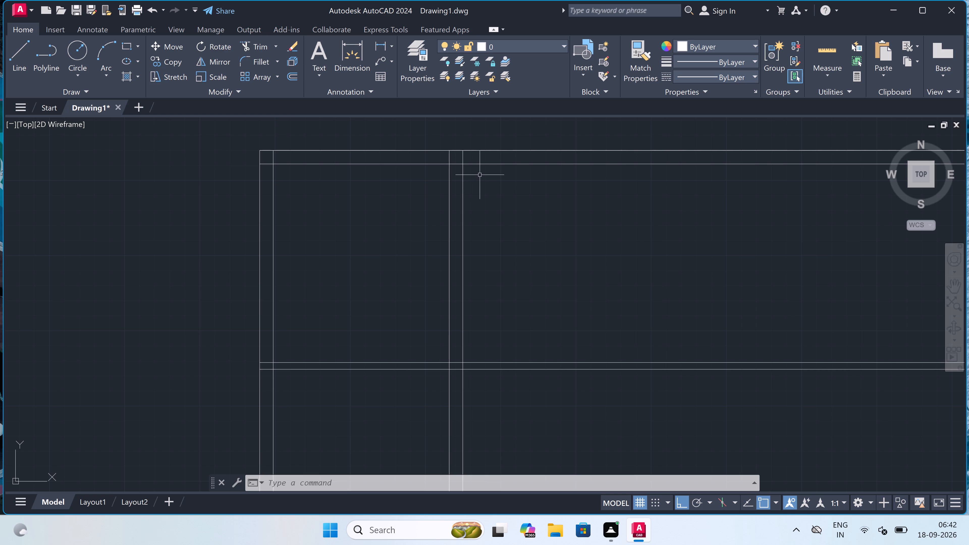
key("Escape")
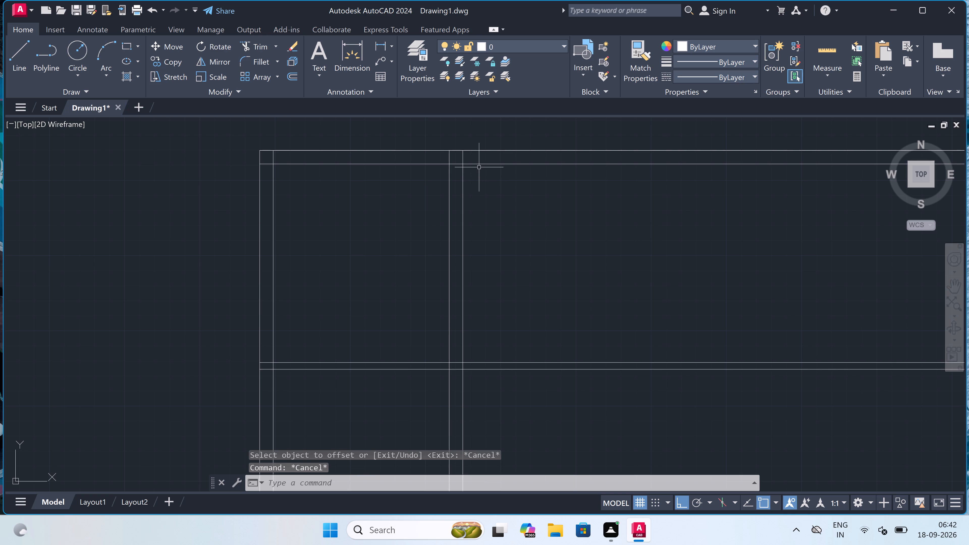
Offset the right line of the first room's dividing wall 6' to the right to set the second room's width.
key("o")
key("space")
left_click(462, 186)
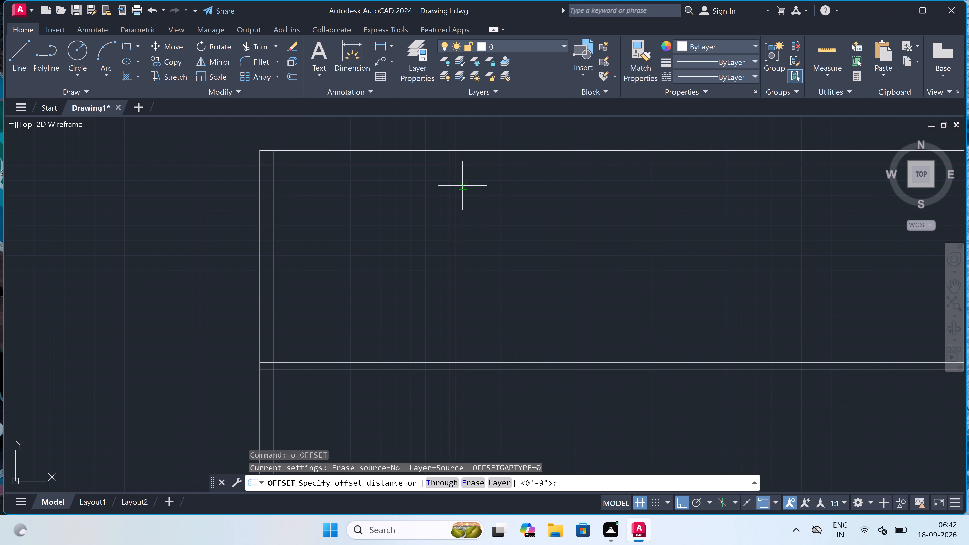
type("6'")
key("space")
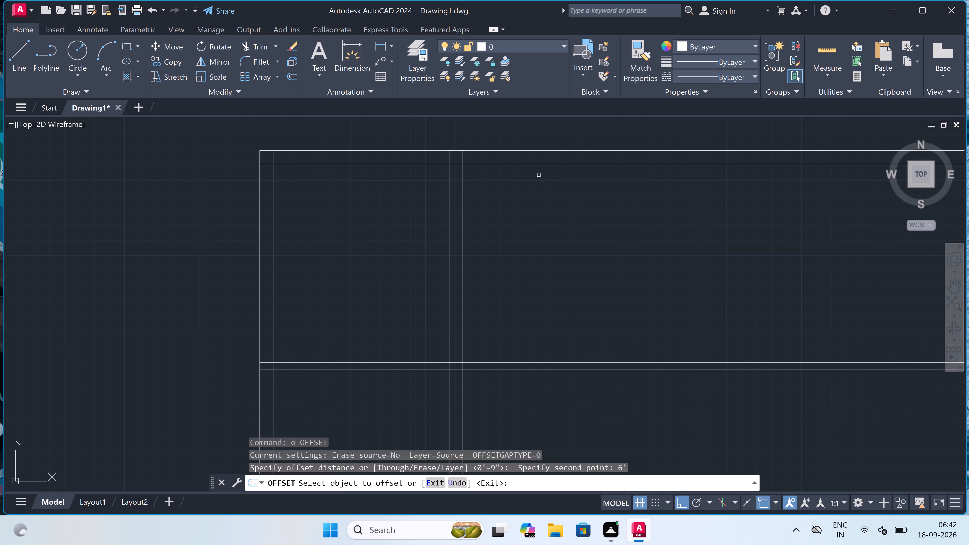
left_click(462, 190)
left_click(541, 191)
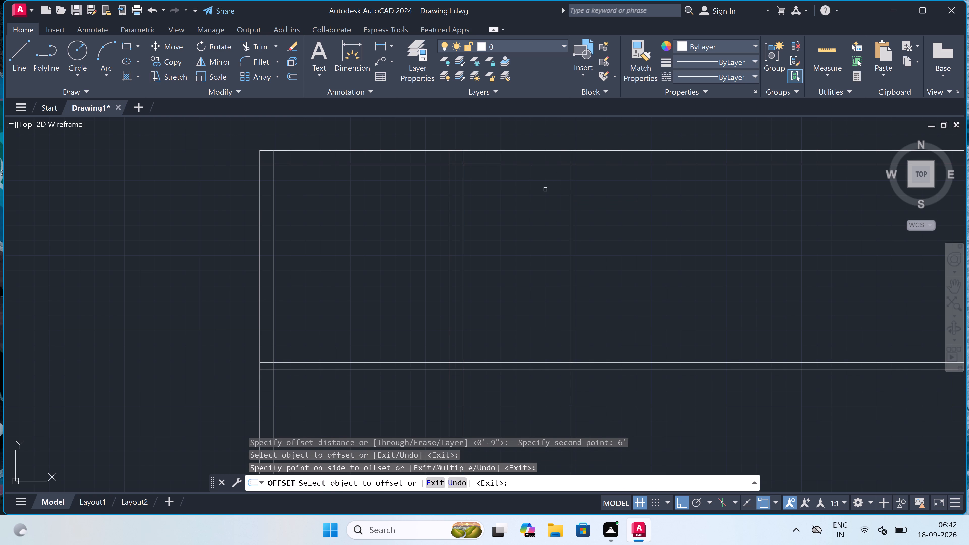
key("Escape")
Offset the vertical line at the second room's right edge 9" to the right to form the wall thickness.
key("space")
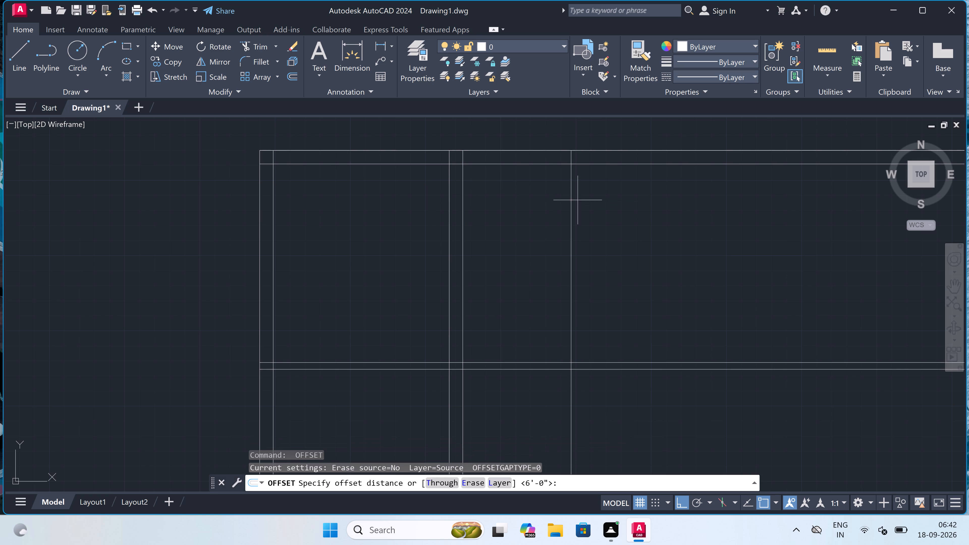
left_click(574, 201)
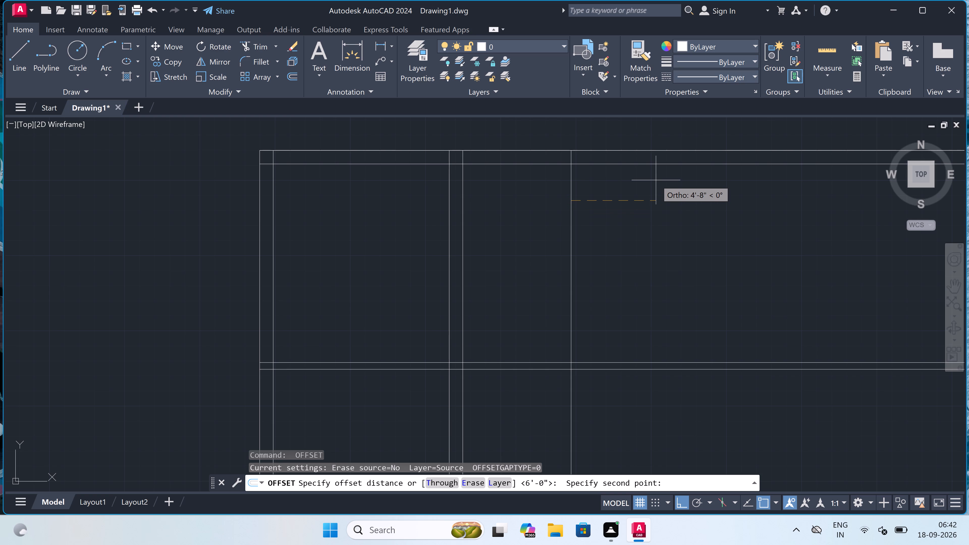
type("9\"")
key("space")
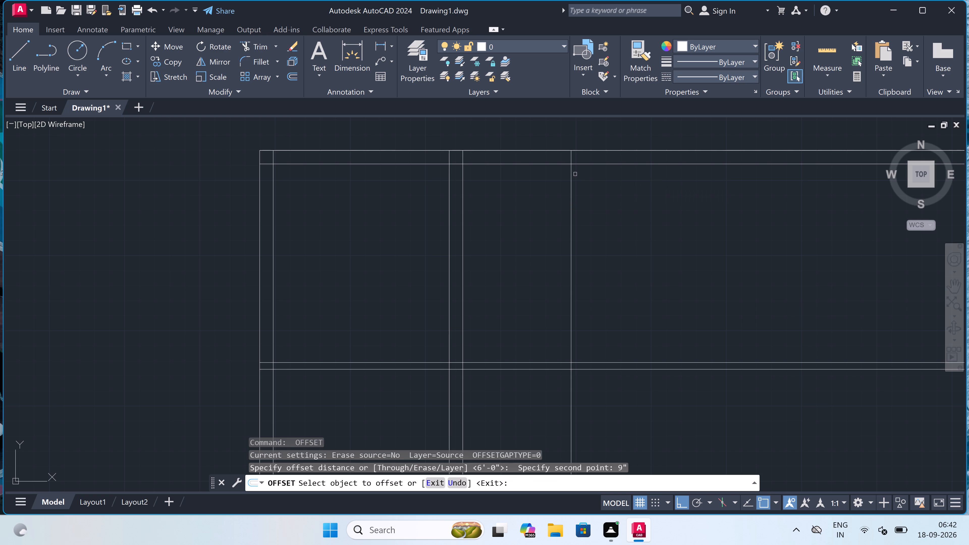
left_click(571, 175)
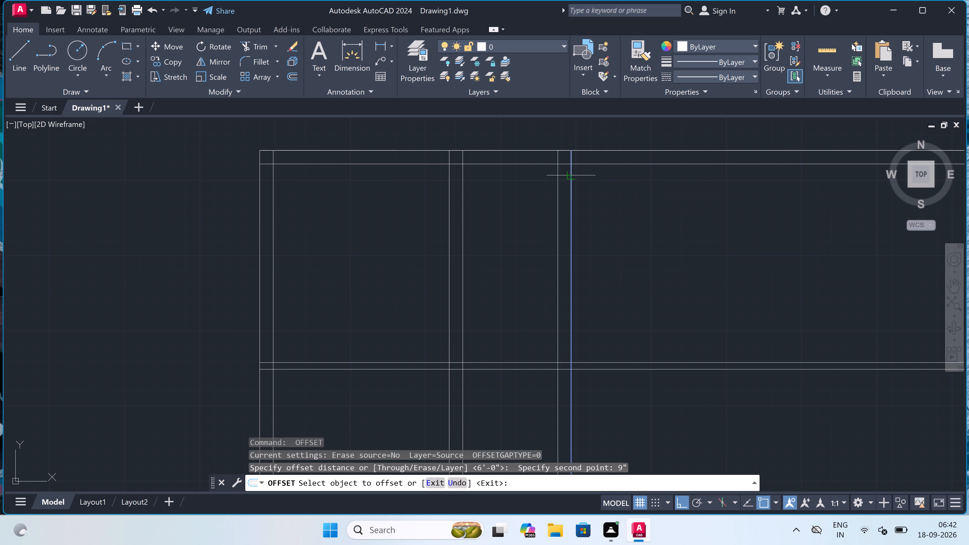
left_click(601, 179)
key("Escape")
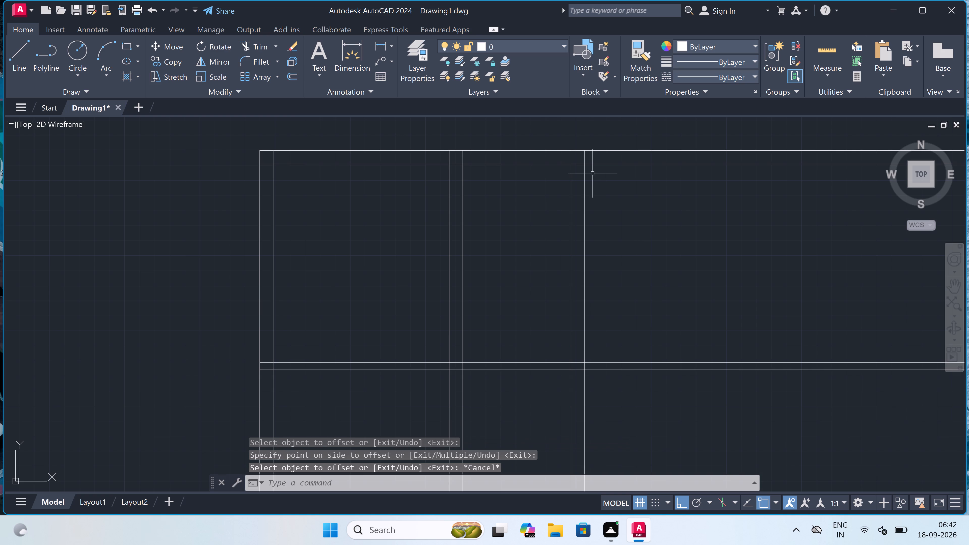
Trim the four vertical lines of the two interior walls below the horizontal partition wall.
scroll(587, 171, "down", 5)
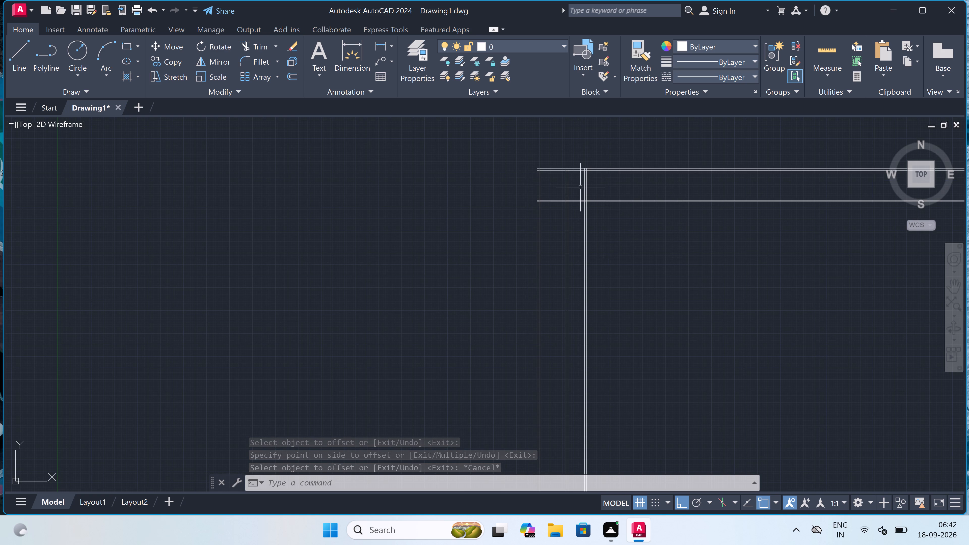
scroll(570, 231, "up", 3)
scroll(570, 230, "down", 3)
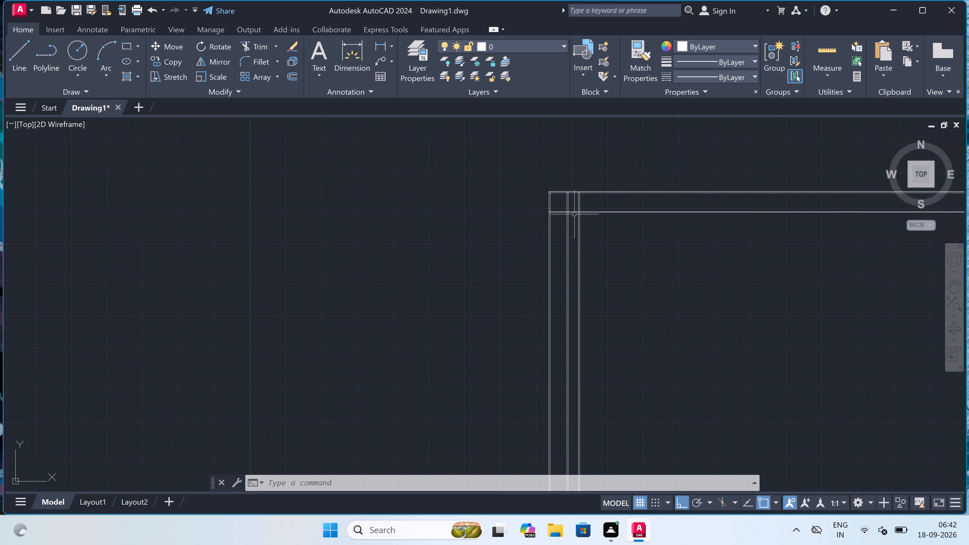
scroll(575, 214, "up", 3)
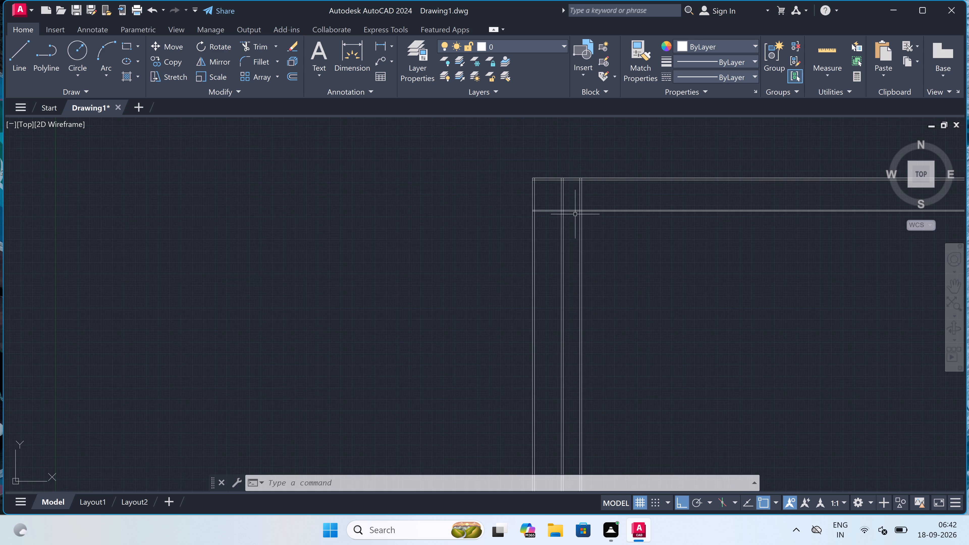
scroll(575, 215, "up", 1)
scroll(576, 220, "down", 2)
scroll(572, 230, "up", 1)
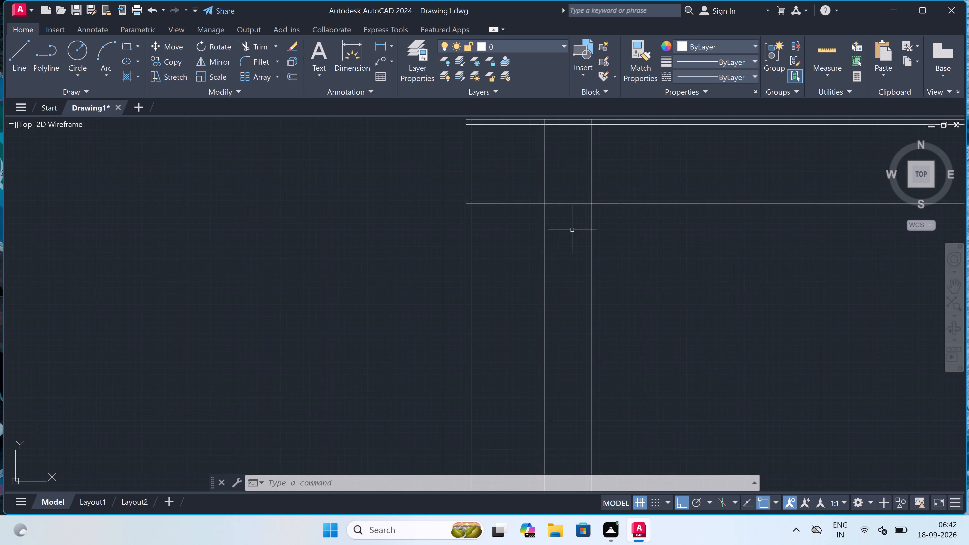
key("t")
key("r")
key("space")
left_click(529, 235)
left_click(652, 224)
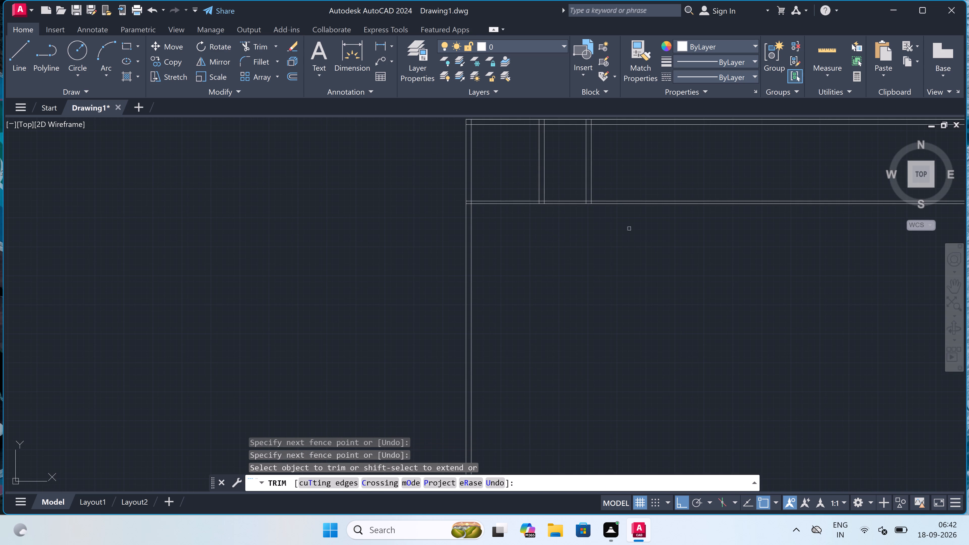
Offset the inner line of the left exterior wall 4' to the right, setting the width of the narrow room below the partition.
key("Escape")
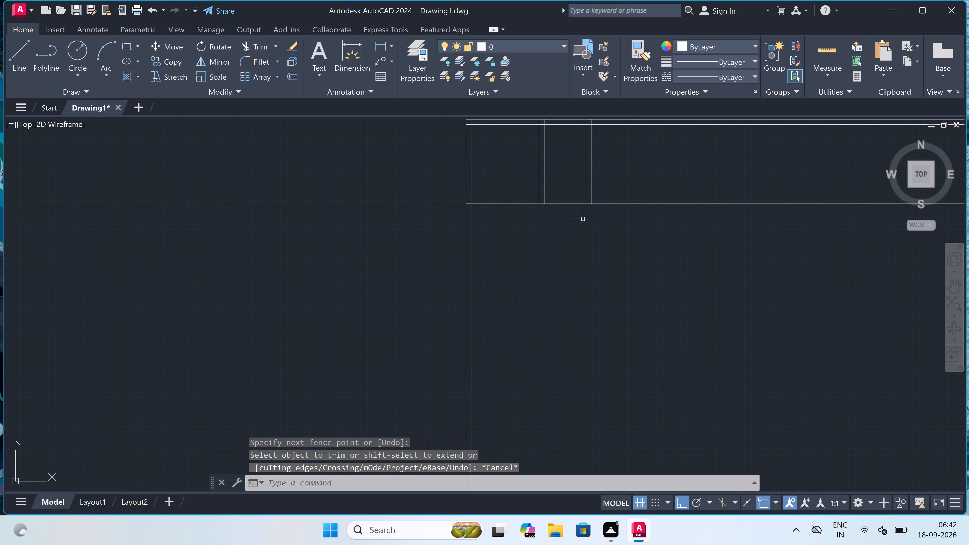
key("o")
key("space")
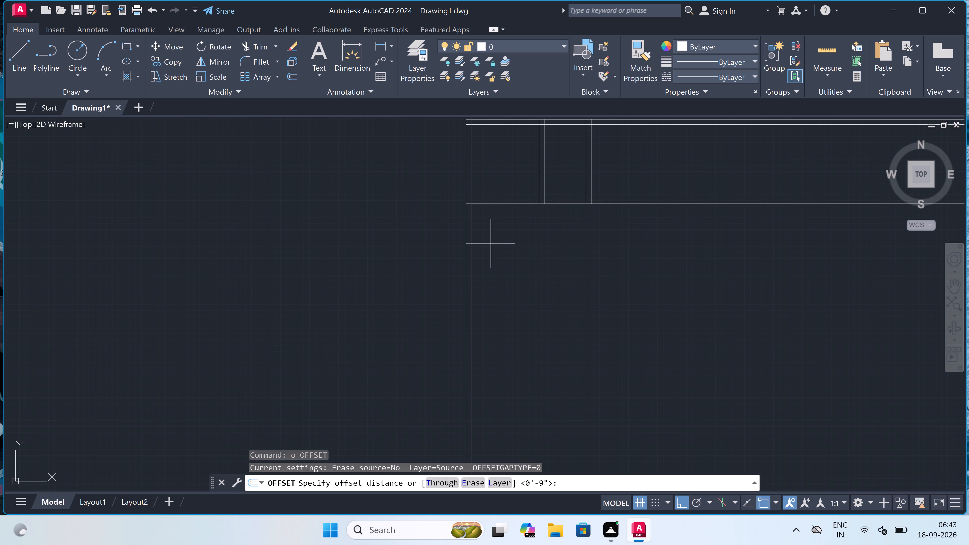
scroll(470, 236, "up", 1)
left_click(472, 232)
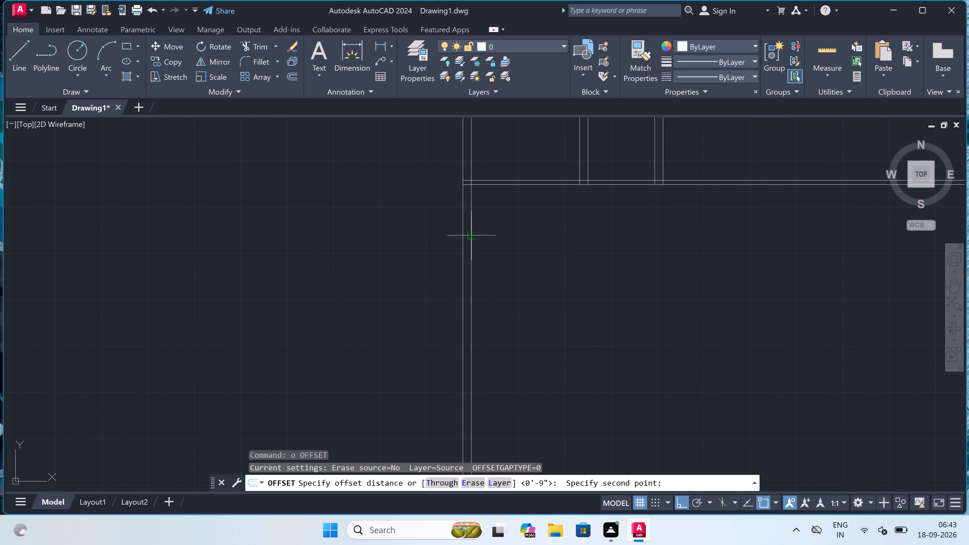
type("4'")
key("space")
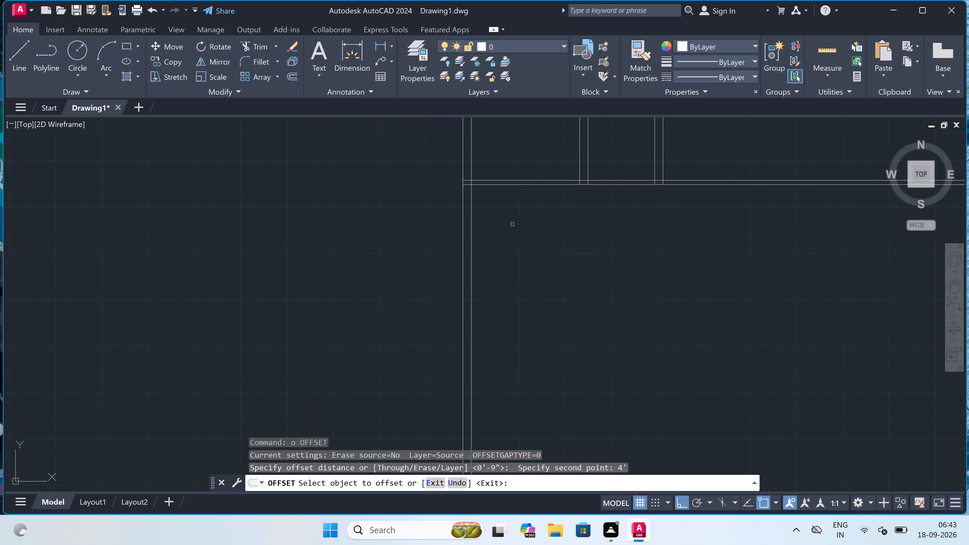
left_click(473, 219)
left_click(541, 219)
key("Escape")
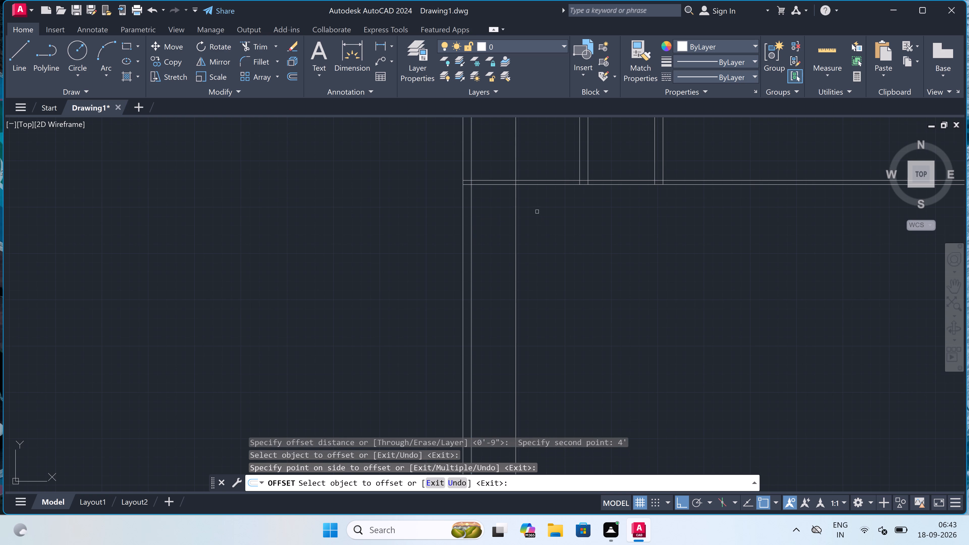
Offset the vertical line at the narrow room's right edge 4.5" to the right to form the wall thickness.
key("space")
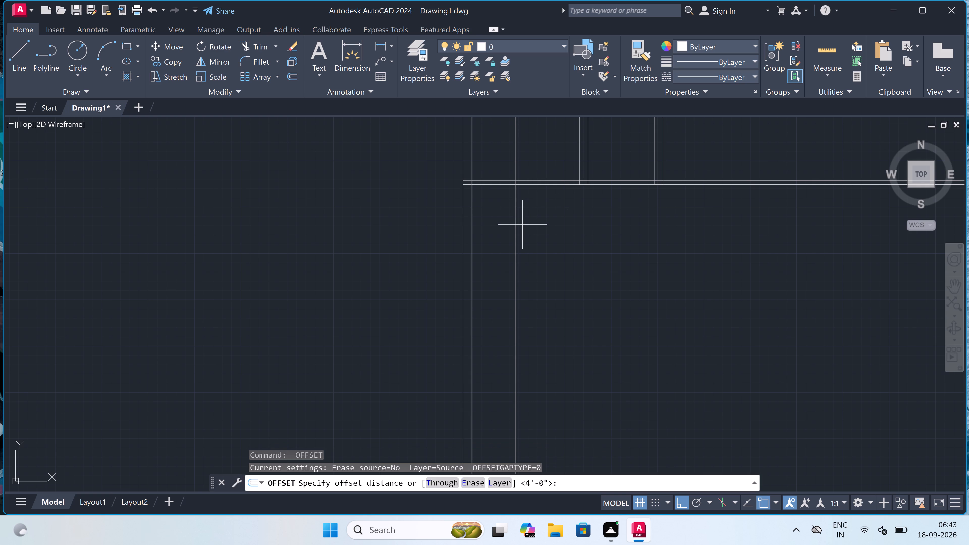
left_click(516, 222)
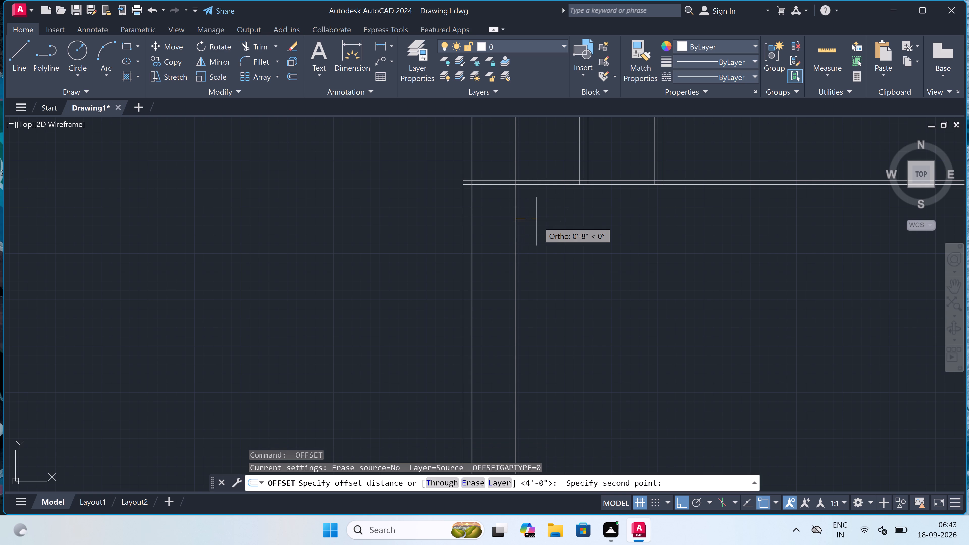
type("4.5\"")
key("space")
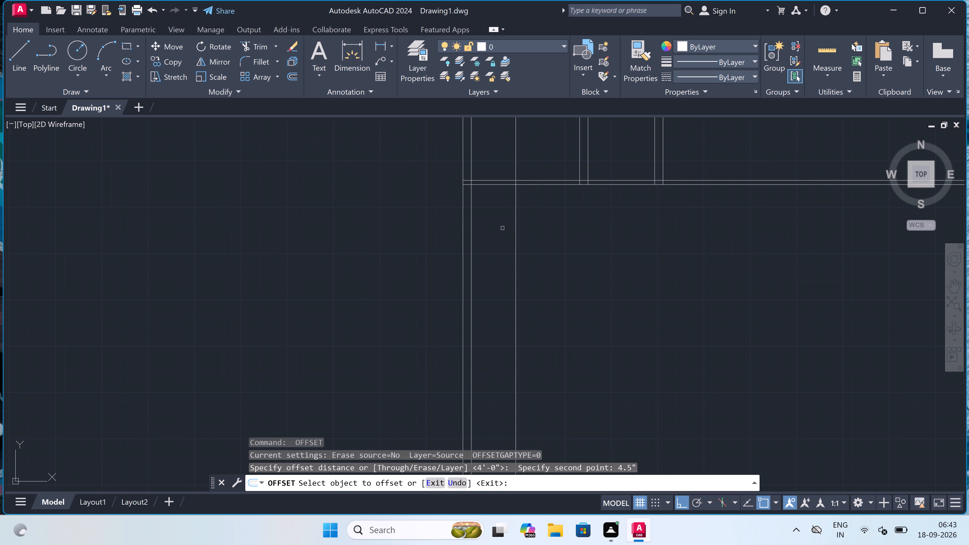
left_click(517, 224)
left_click(542, 228)
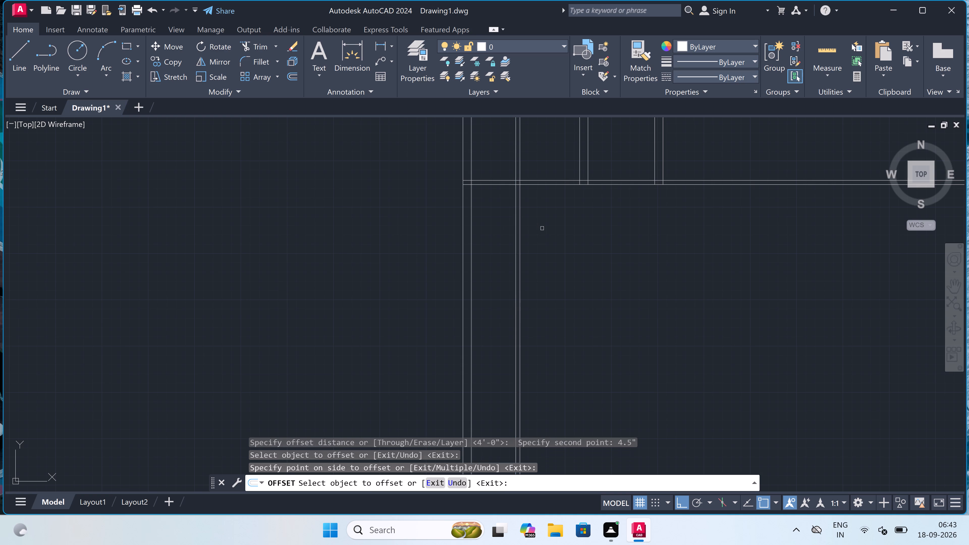
key("Escape")
Offset the lower line of the horizontal partition wall 7' downward to set the narrow room's length.
key("o")
key("space")
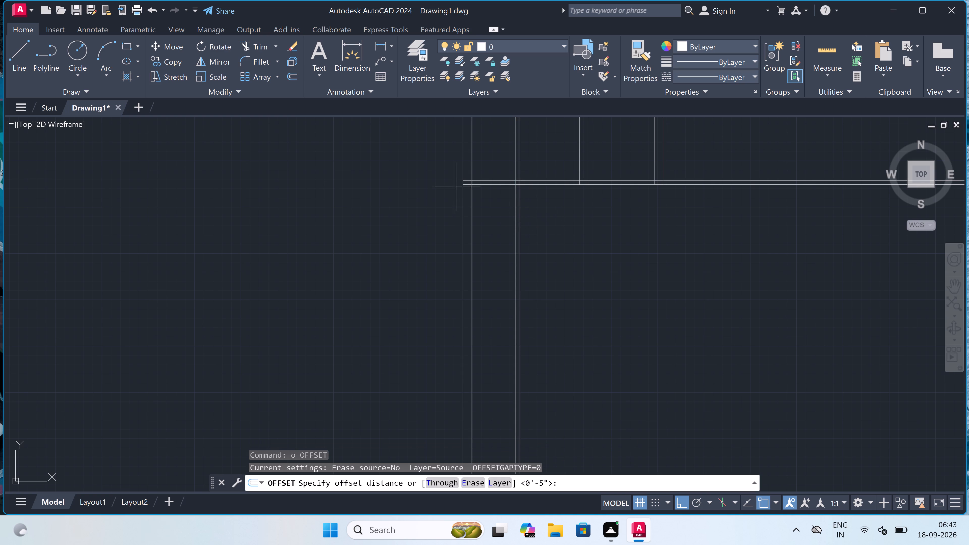
left_click(486, 184)
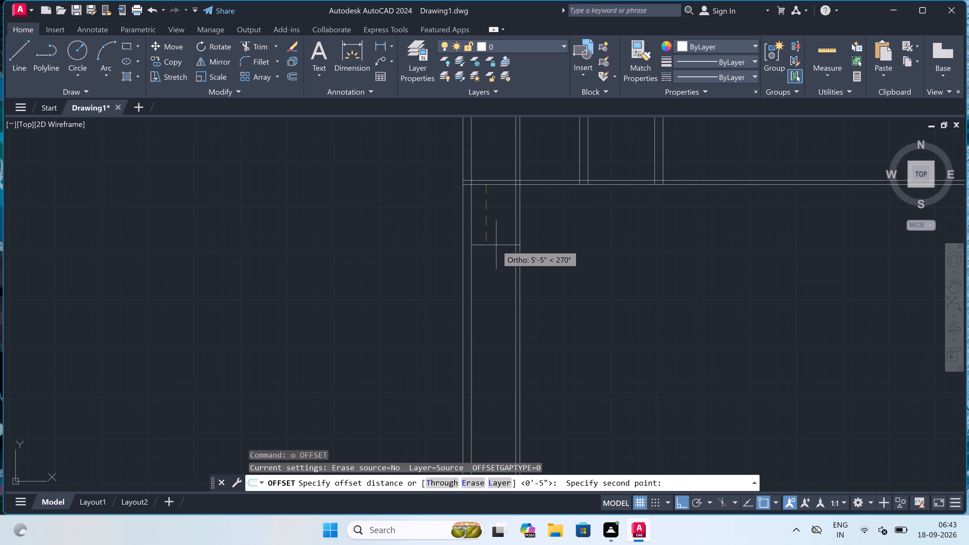
type("7'")
key("space")
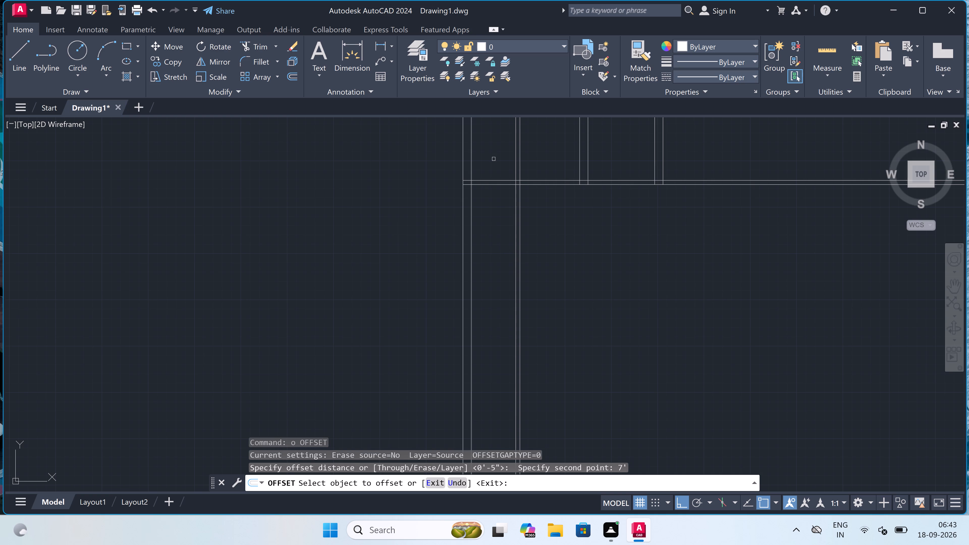
left_click(492, 185)
left_click(497, 238)
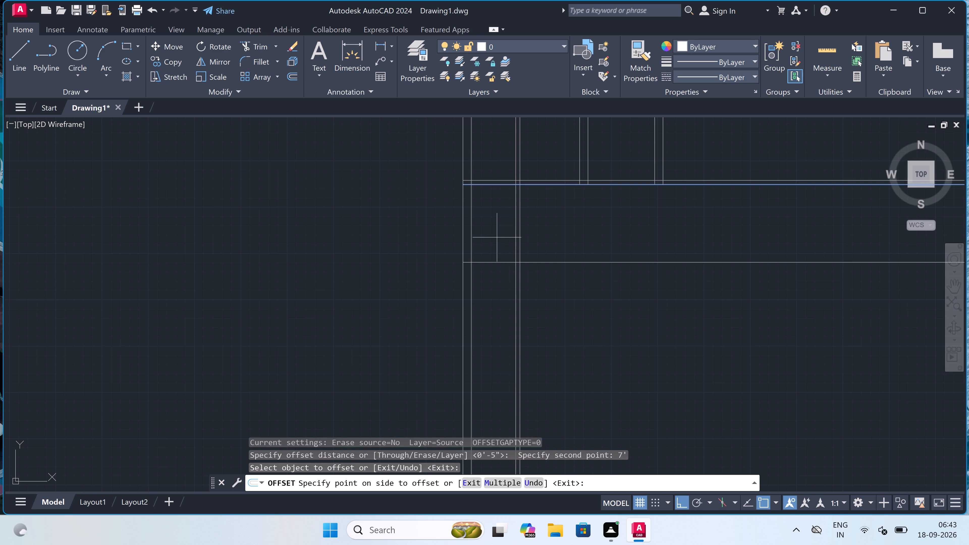
key("Escape")
Offset the horizontal line at the narrow room's bottom edge 4.5" downward to form the wall thickness.
key("space")
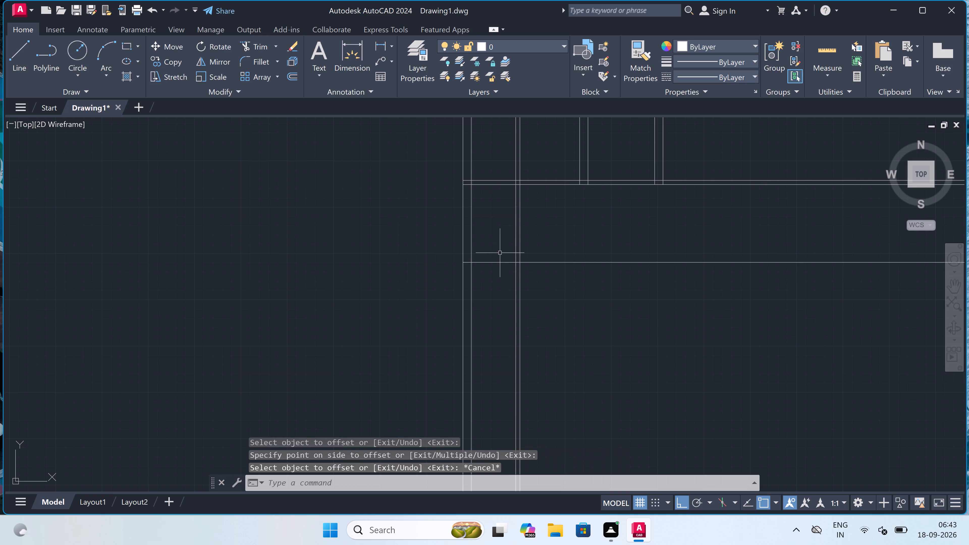
left_click(492, 263)
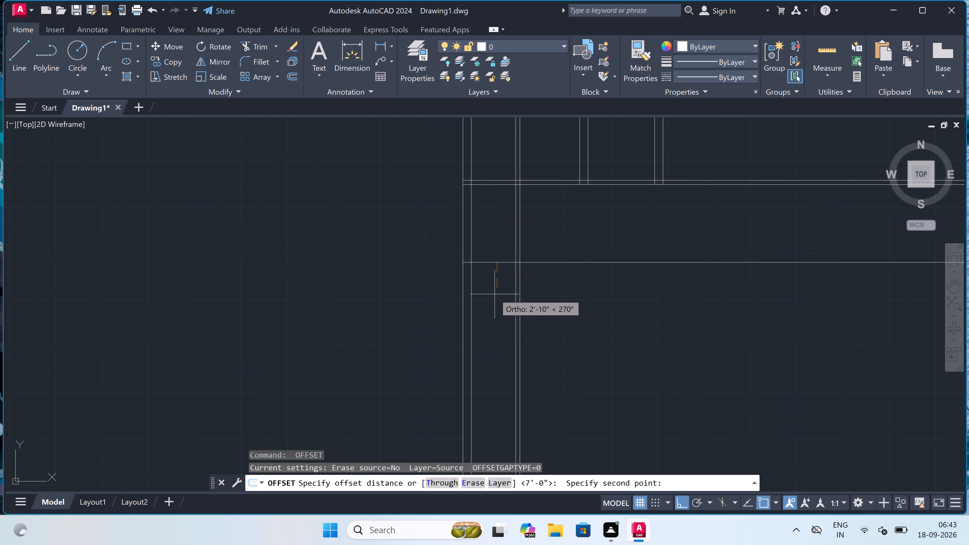
type("4.5\"")
key("space")
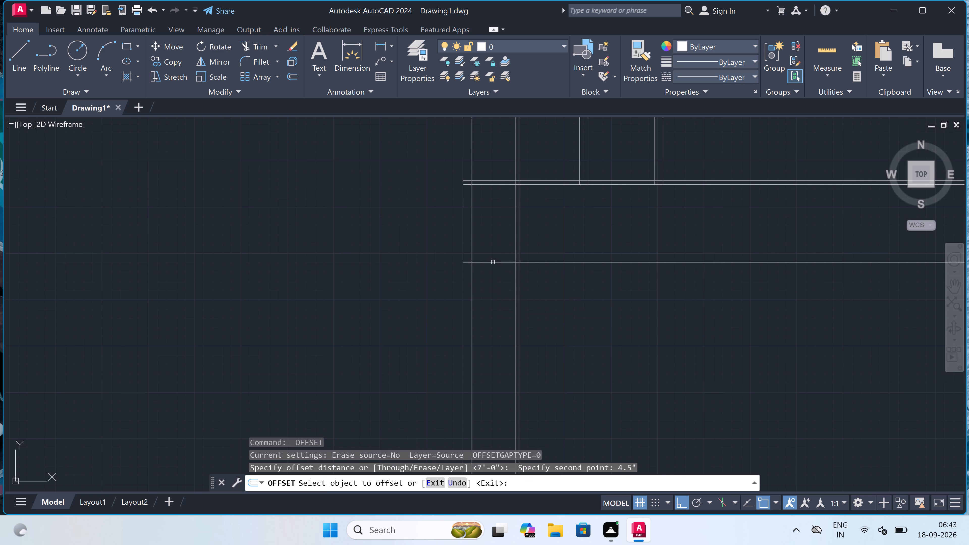
left_click_drag(493, 262, 493, 268)
left_click(489, 285)
key("Escape")
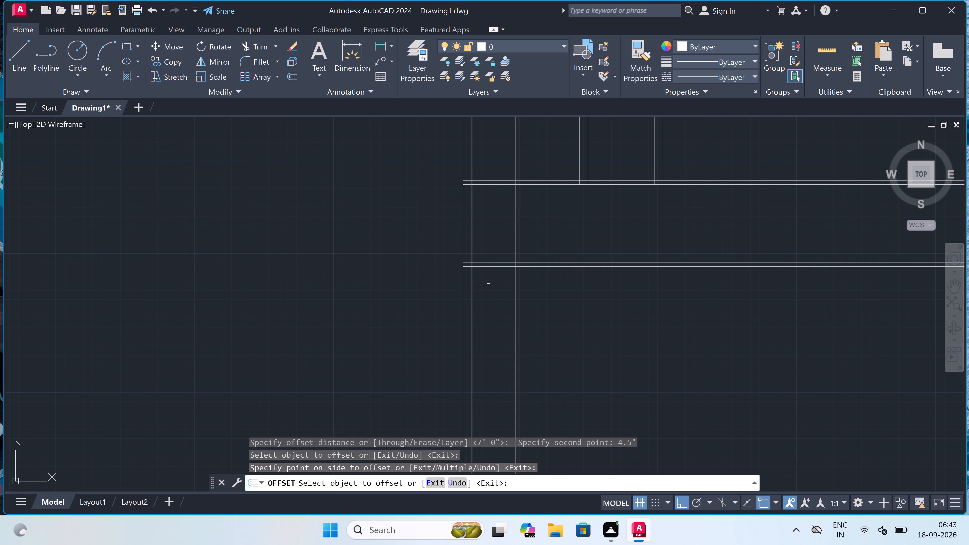
Trim the two vertical lines of the 4.5" wall where they cross the upper room, between the top wall and the horizontal partition.
key("t")
key("r")
key("space")
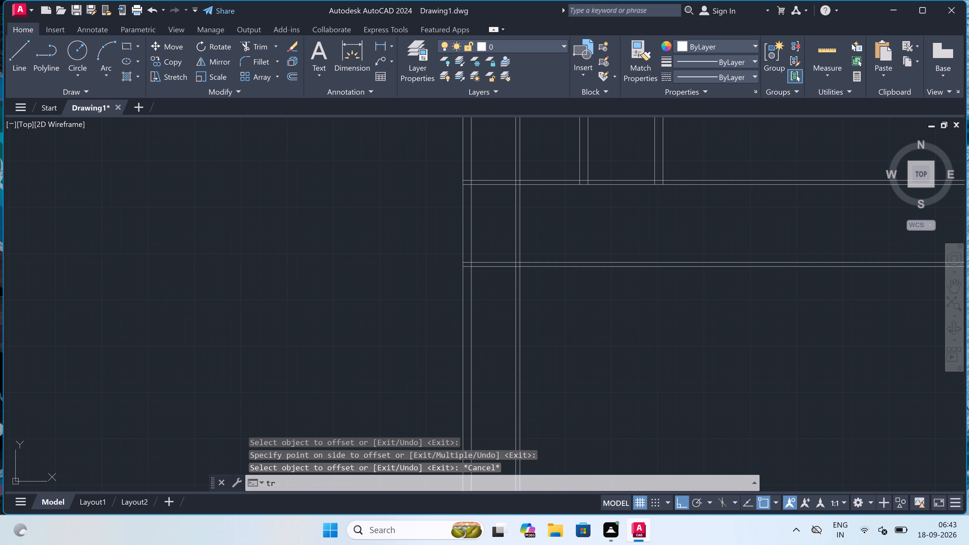
scroll(489, 265, "down", 2)
scroll(491, 249, "up", 3)
scroll(490, 249, "down", 3)
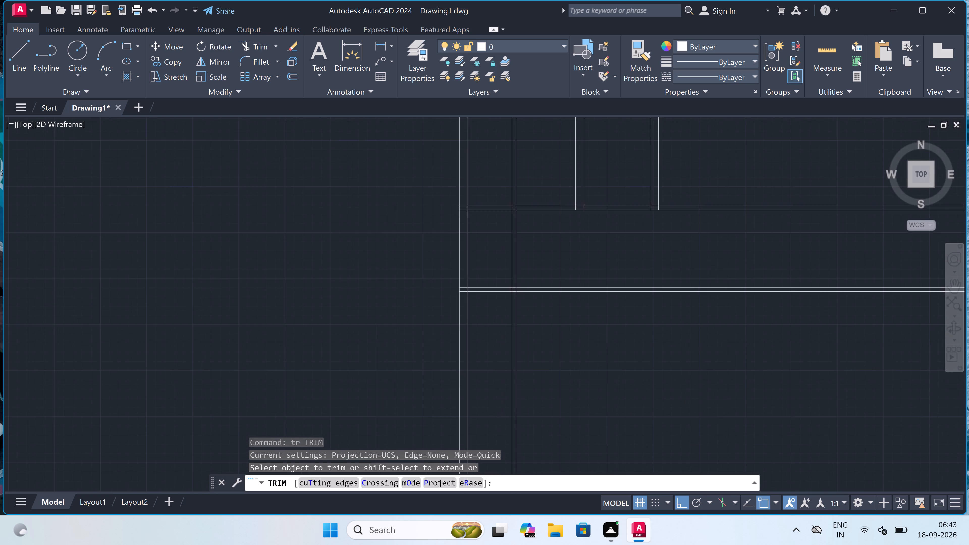
scroll(505, 223, "up", 2)
left_click(505, 223)
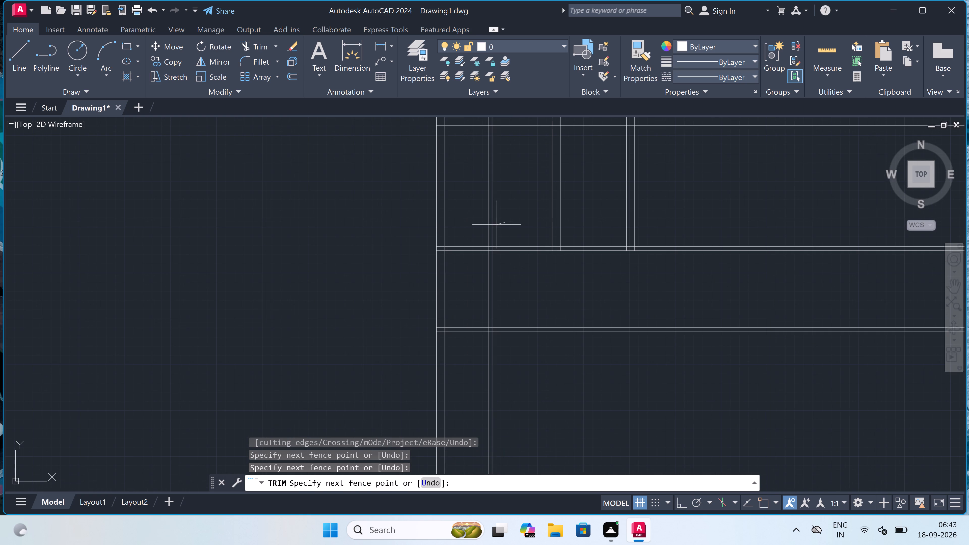
left_click(477, 220)
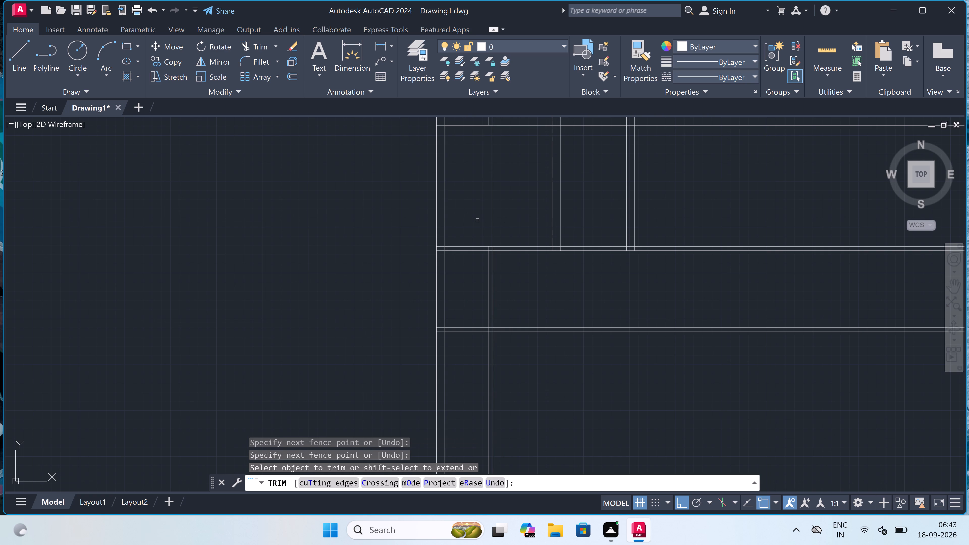
Trim the two horizontal lines of the narrow room's bottom wall to the right of the 4.5" vertical wall.
scroll(500, 228, "down", 1)
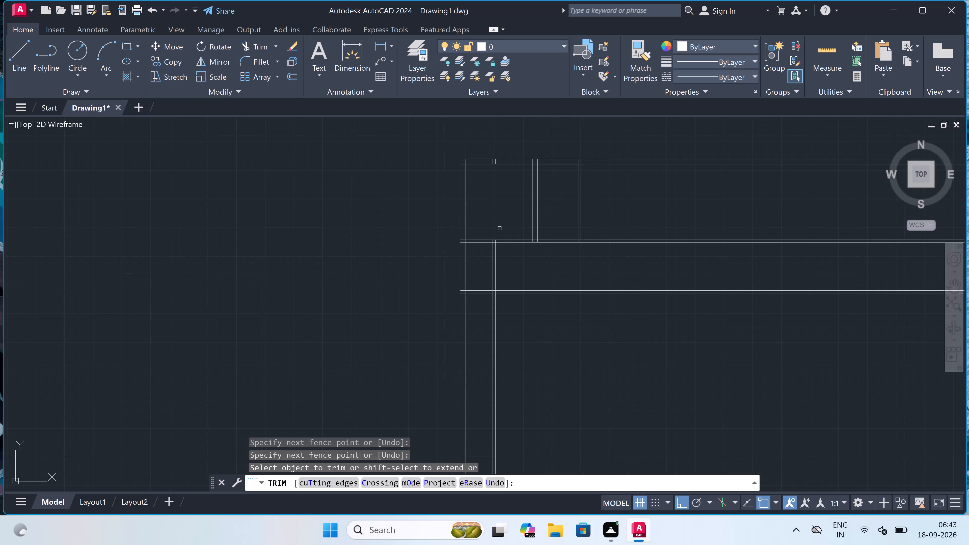
scroll(500, 228, "down", 1)
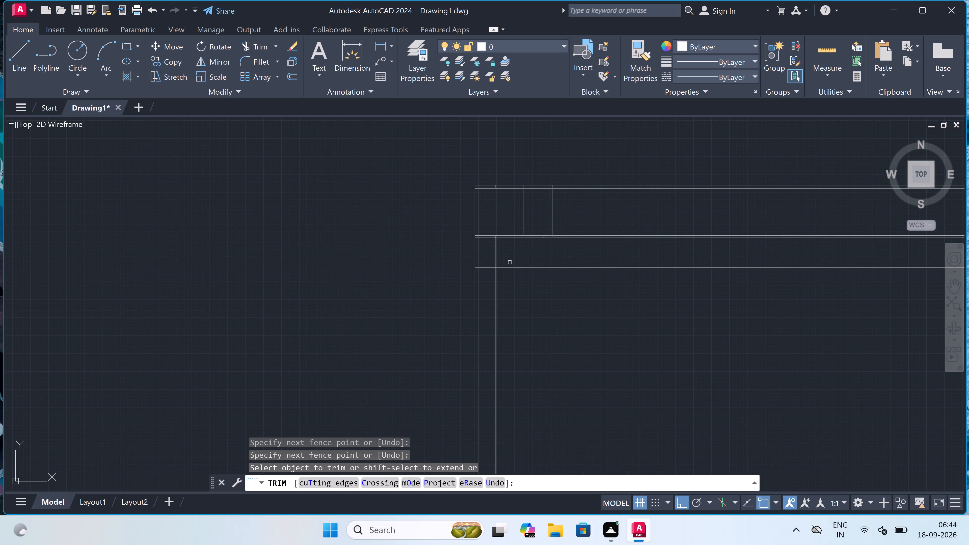
scroll(510, 262, "up", 1)
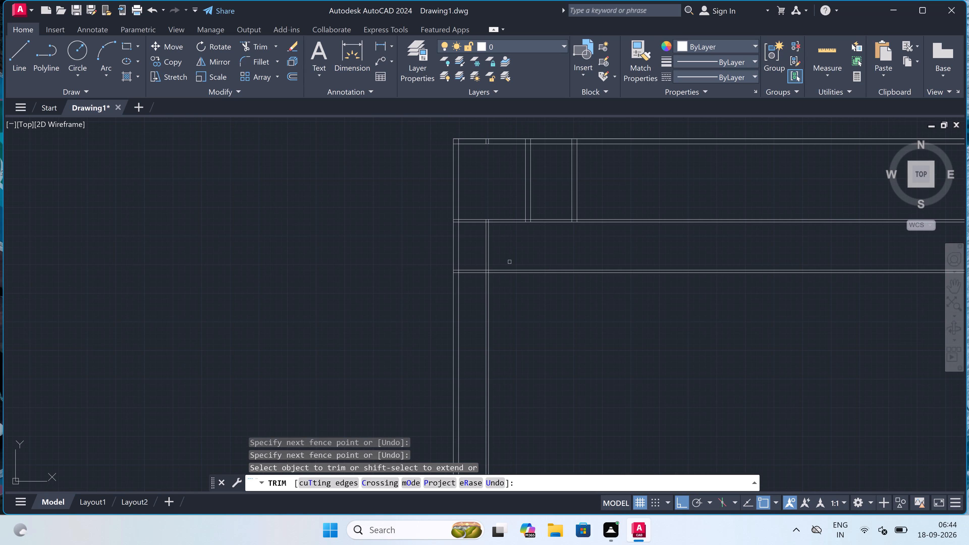
scroll(509, 262, "up", 1)
left_click(509, 261)
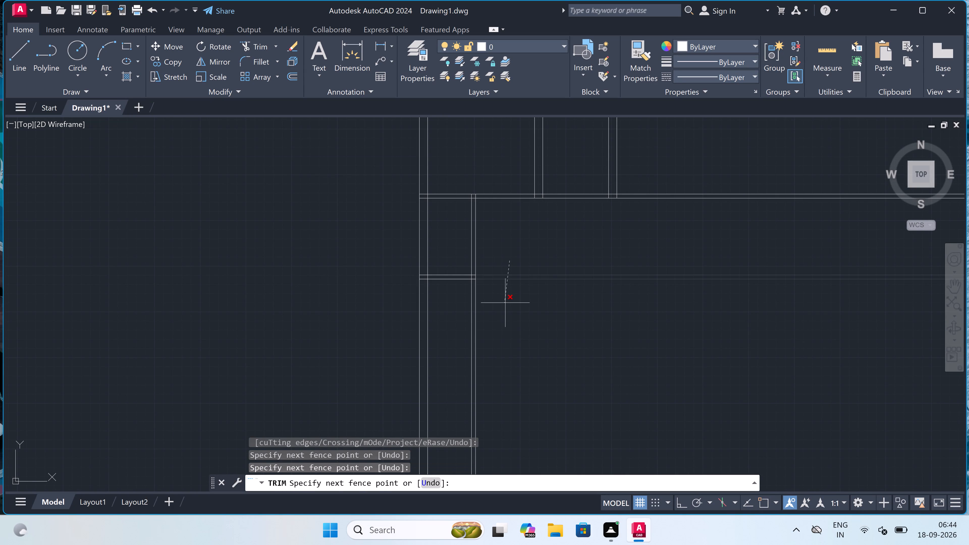
left_click(505, 303)
key("Escape")
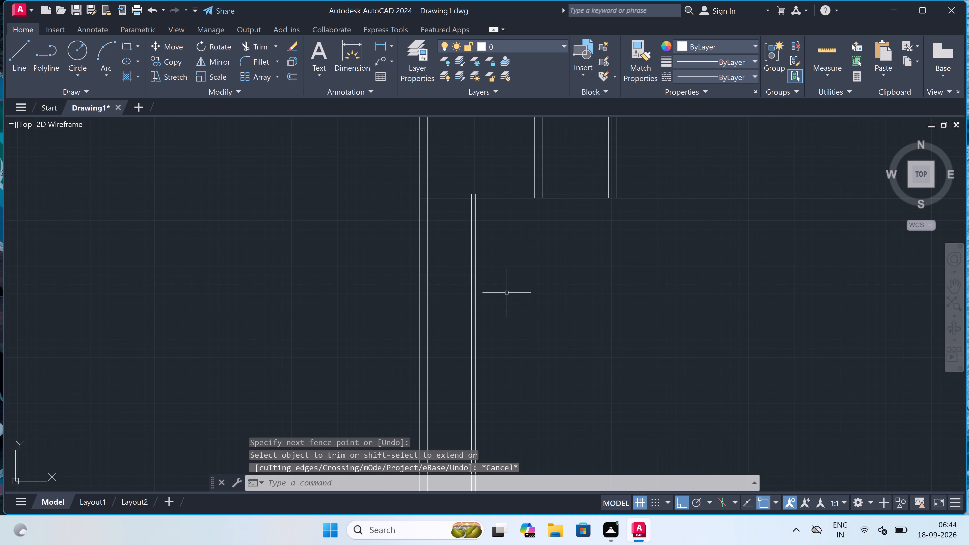
Offset the lower line of the narrow room's bottom wall 7'3" downward to set the length of the room below it.
type("o")
key("space")
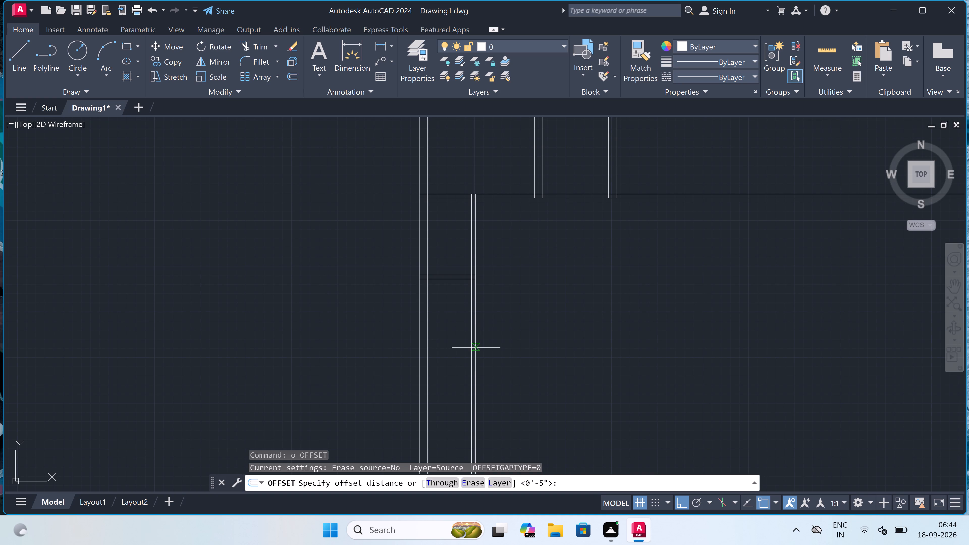
scroll(455, 346, "up", 2)
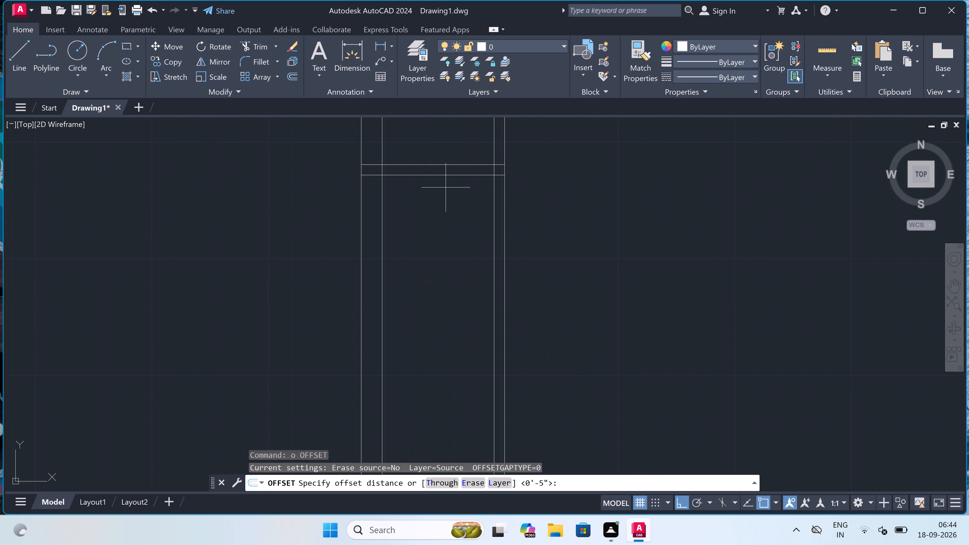
left_click_drag(435, 178, 435, 181)
type("7'")
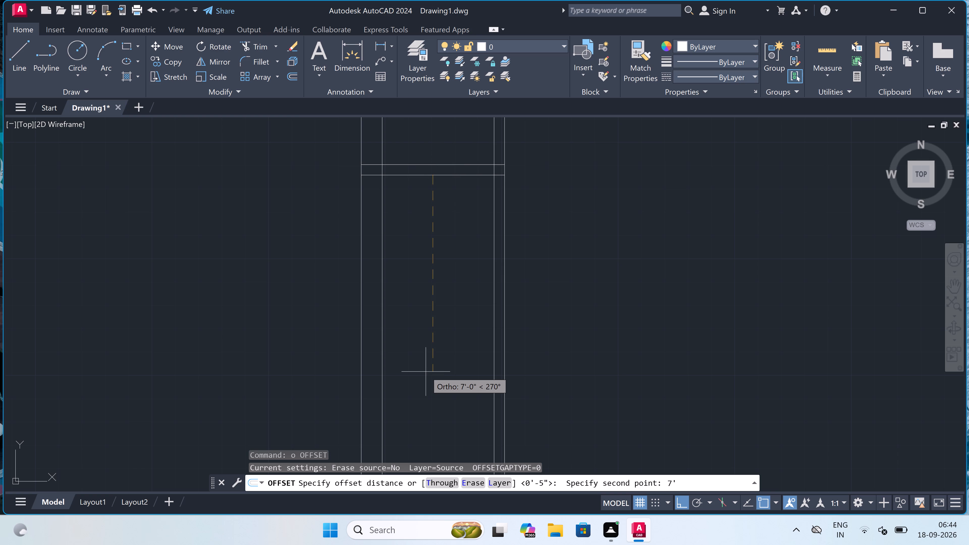
key("3")
type("\"")
key("space")
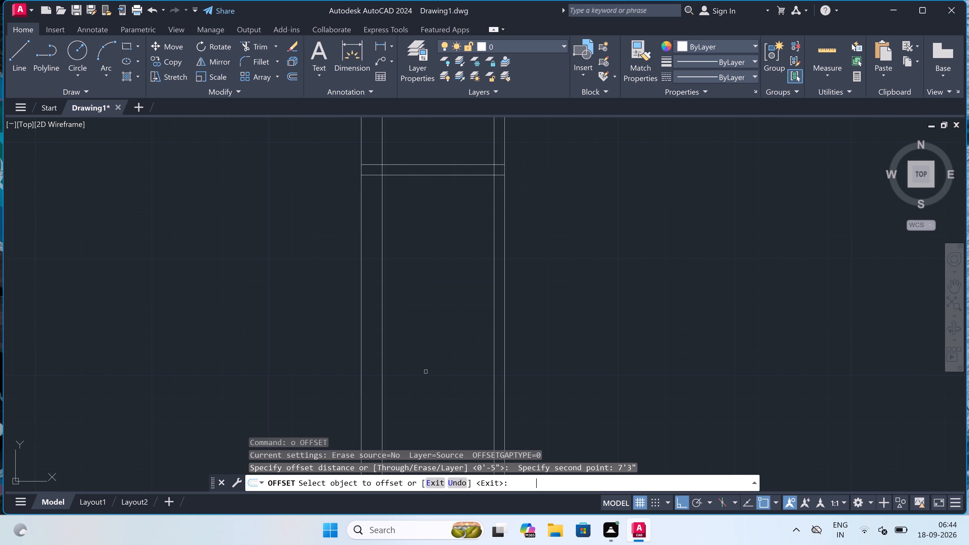
left_click(426, 176)
left_click(431, 197)
scroll(435, 197, "down", 2)
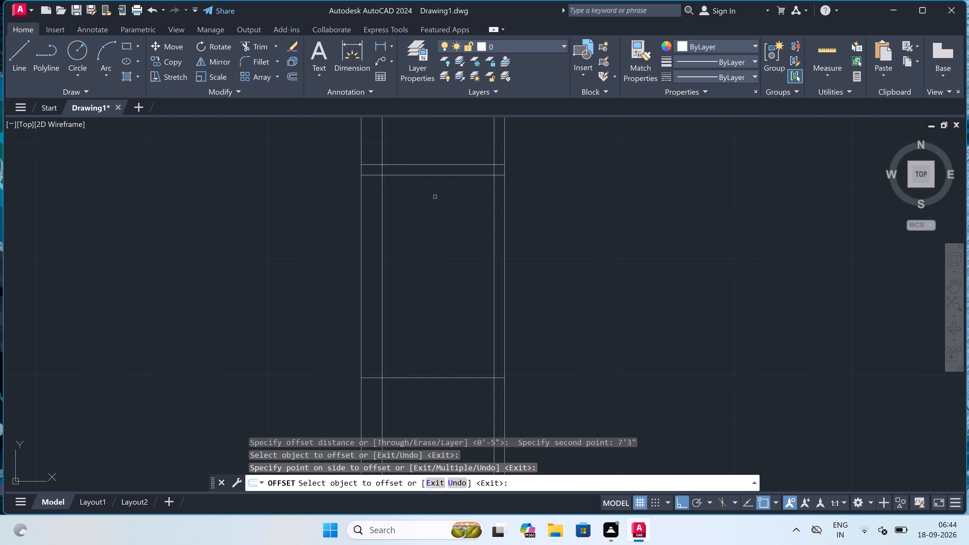
scroll(435, 197, "down", 2)
scroll(436, 209, "up", 4)
scroll(436, 211, "down", 2)
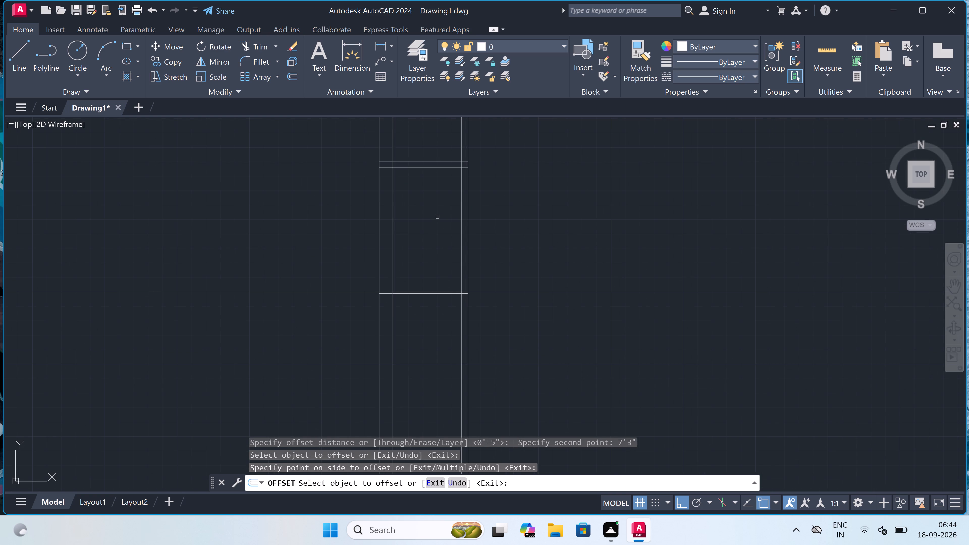
key("Escape")
Offset the horizontal line at the bottom of the 7'3" room 4.5" downward to form the wall thickness.
key("space")
left_click_drag(422, 291, 424, 293)
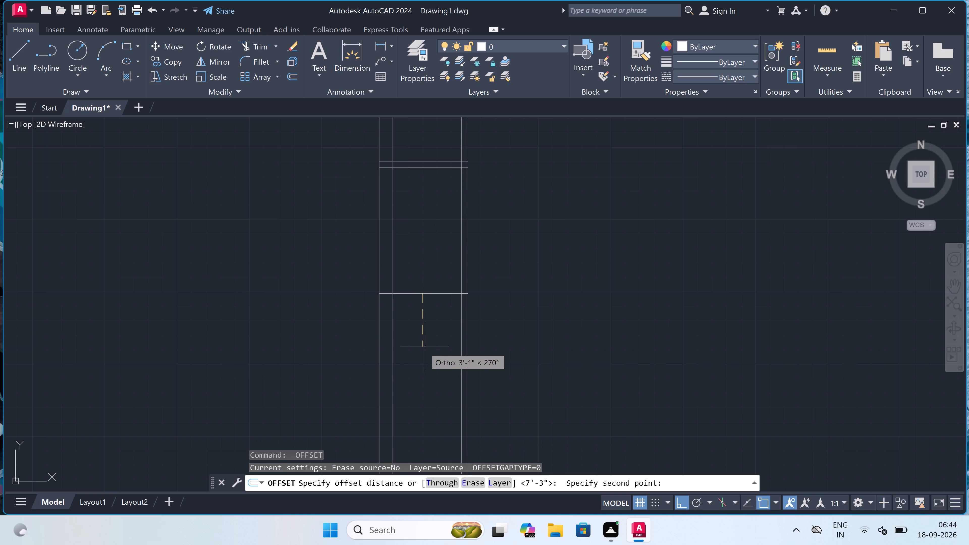
type("4.5\"")
key("space")
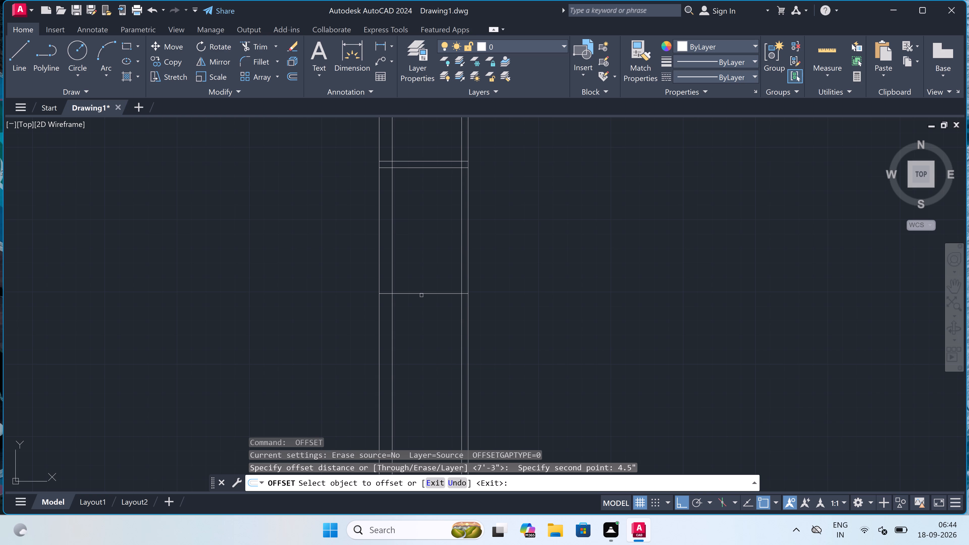
left_click_drag(421, 294, 420, 299)
left_click(413, 321)
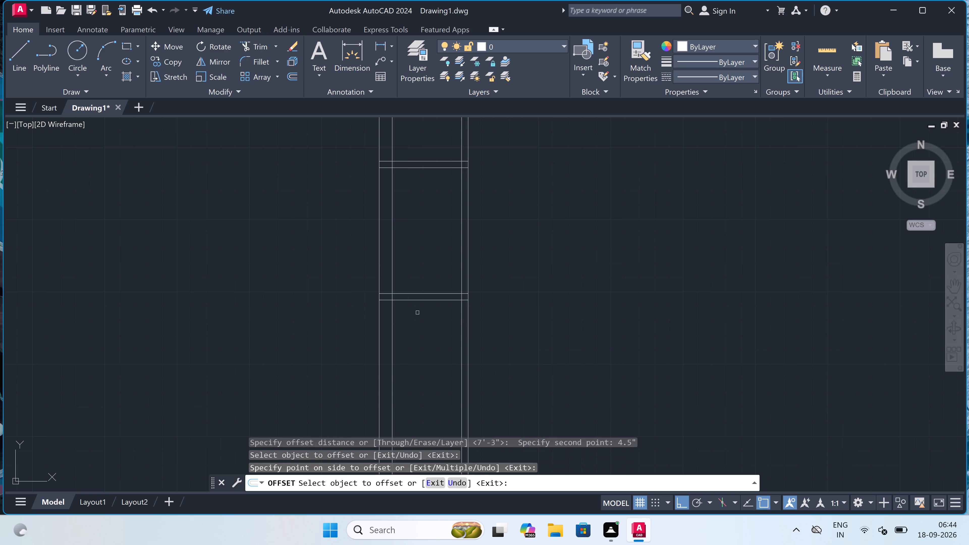
key("Escape")
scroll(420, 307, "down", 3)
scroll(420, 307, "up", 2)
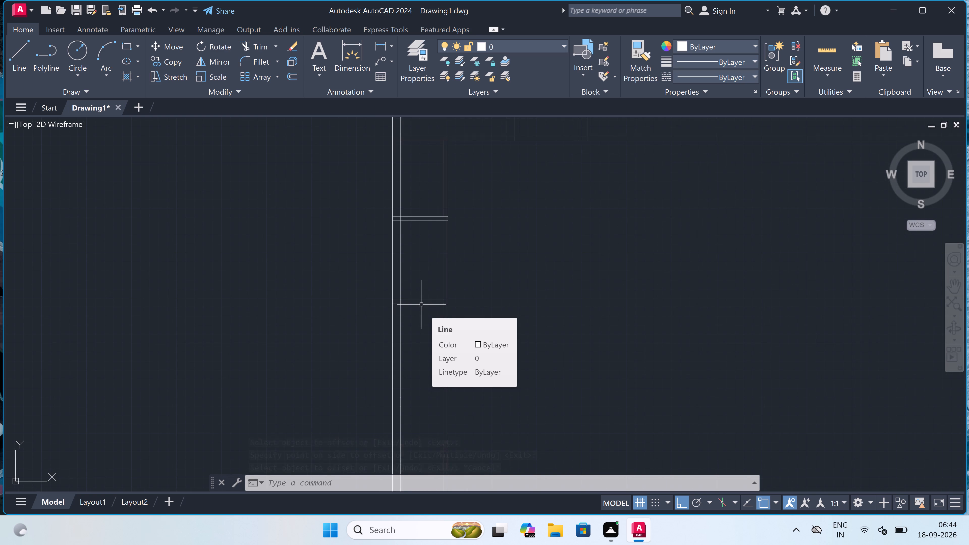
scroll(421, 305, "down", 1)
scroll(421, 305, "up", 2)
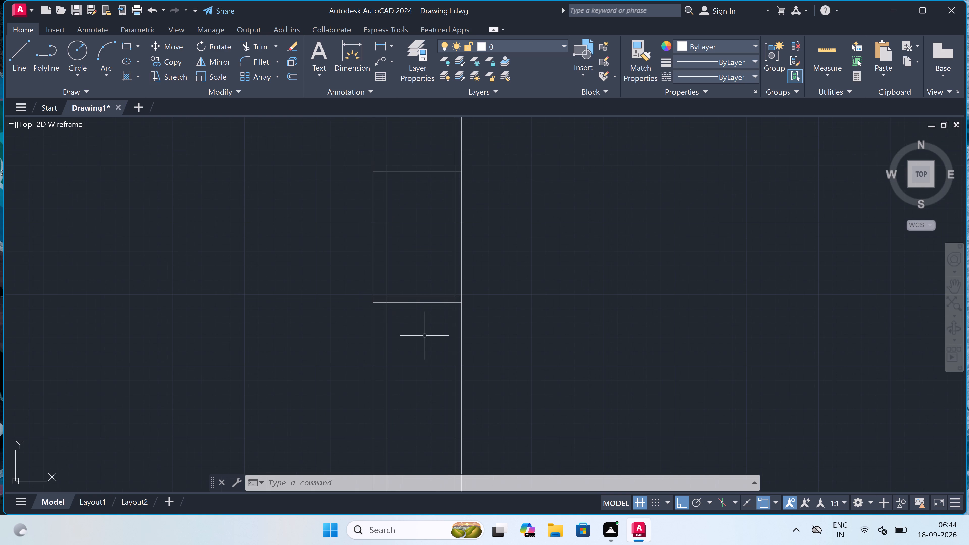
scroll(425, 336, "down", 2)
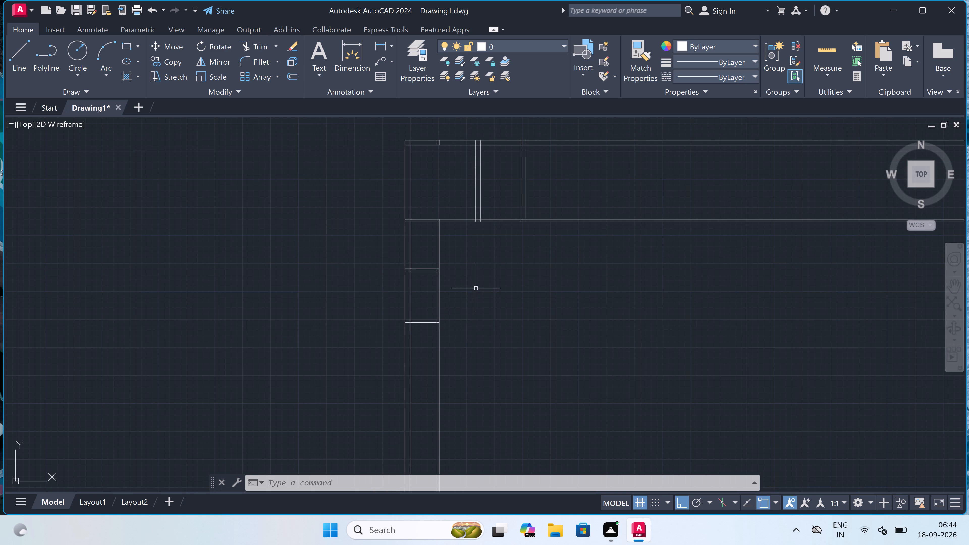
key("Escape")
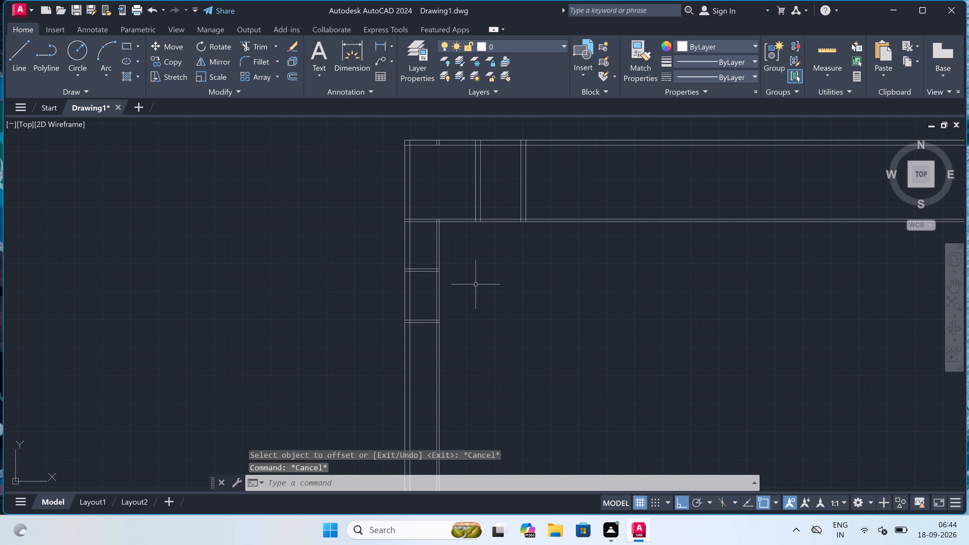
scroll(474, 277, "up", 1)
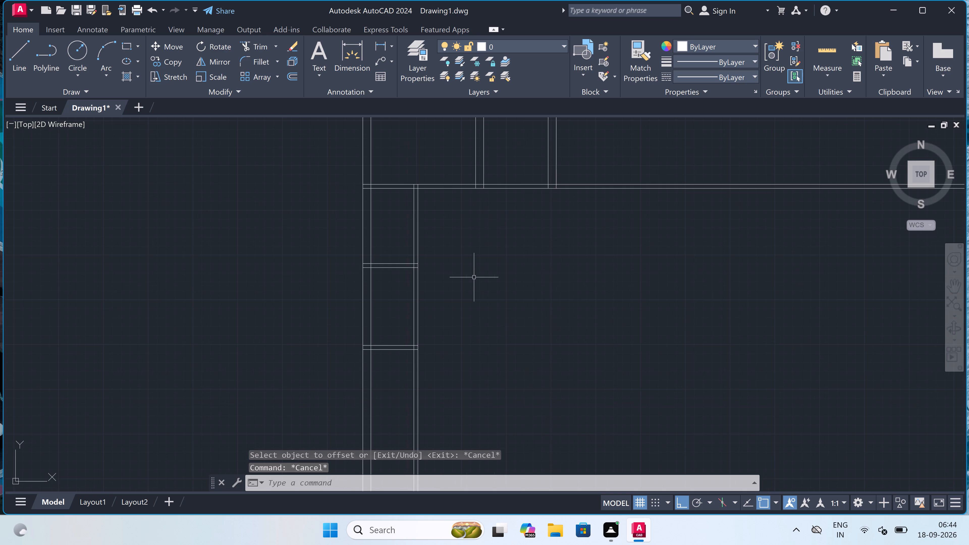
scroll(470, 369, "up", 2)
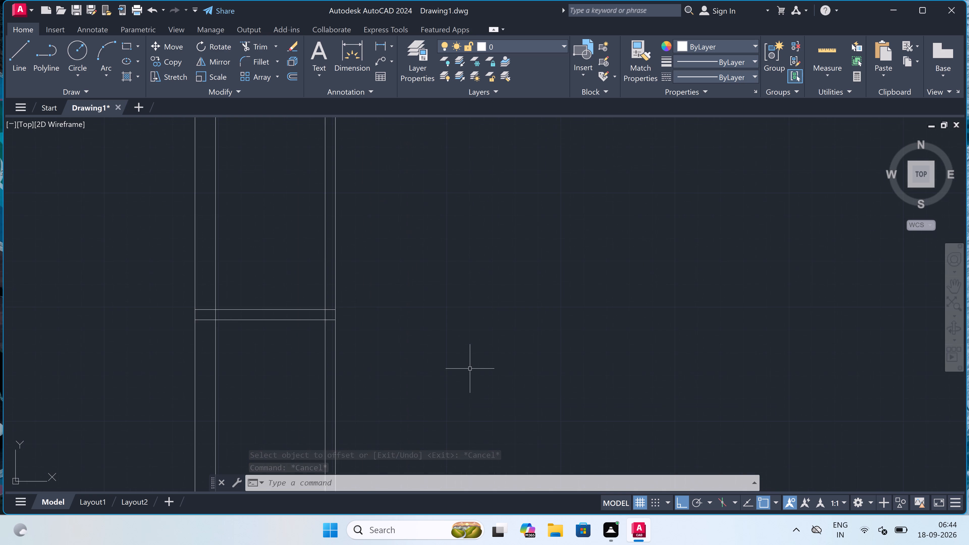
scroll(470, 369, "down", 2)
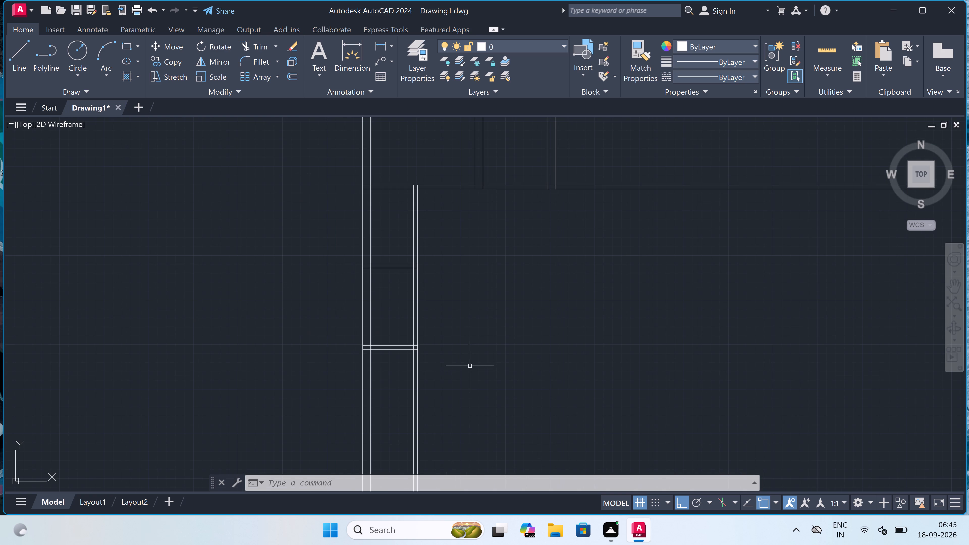
Draw a horizontal line rightward from the vertical wall, continuing the upper line of the 7'3" room's bottom wall past the upper partitions.
key("l")
key("space")
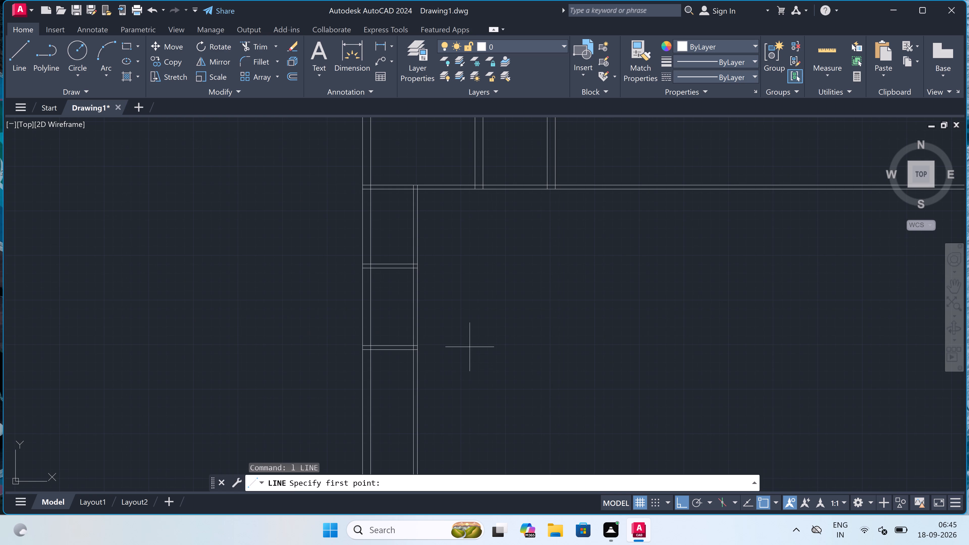
scroll(429, 335, "up", 3)
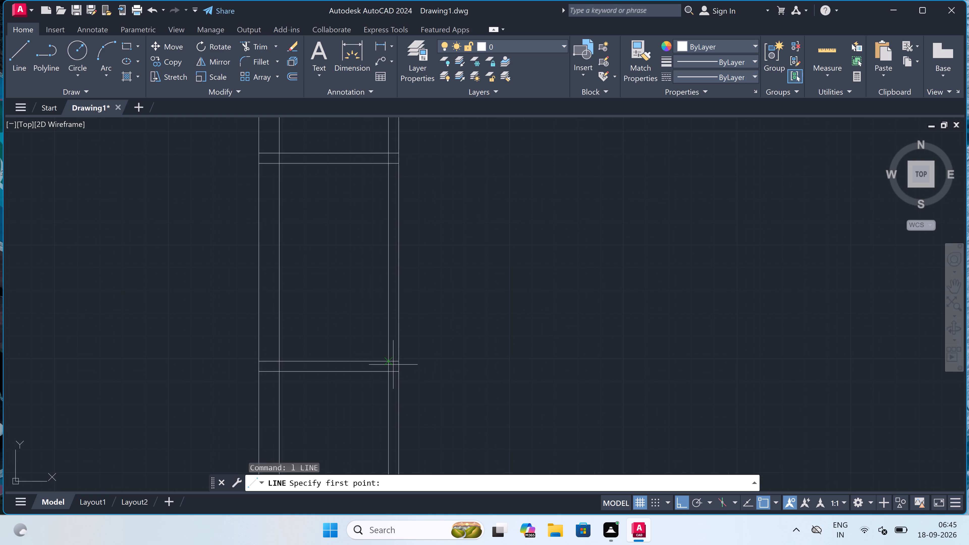
left_click(400, 362)
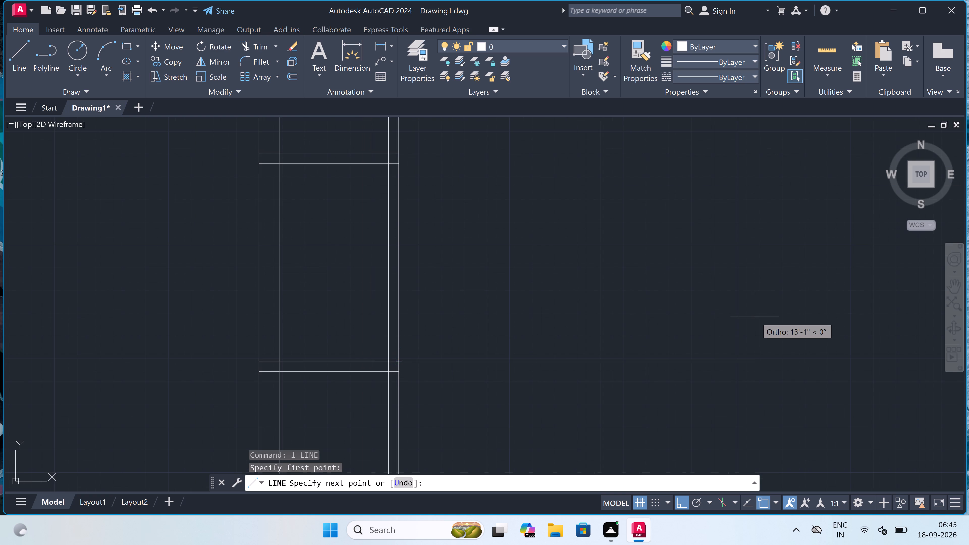
scroll(755, 317, "down", 4)
left_click(789, 314)
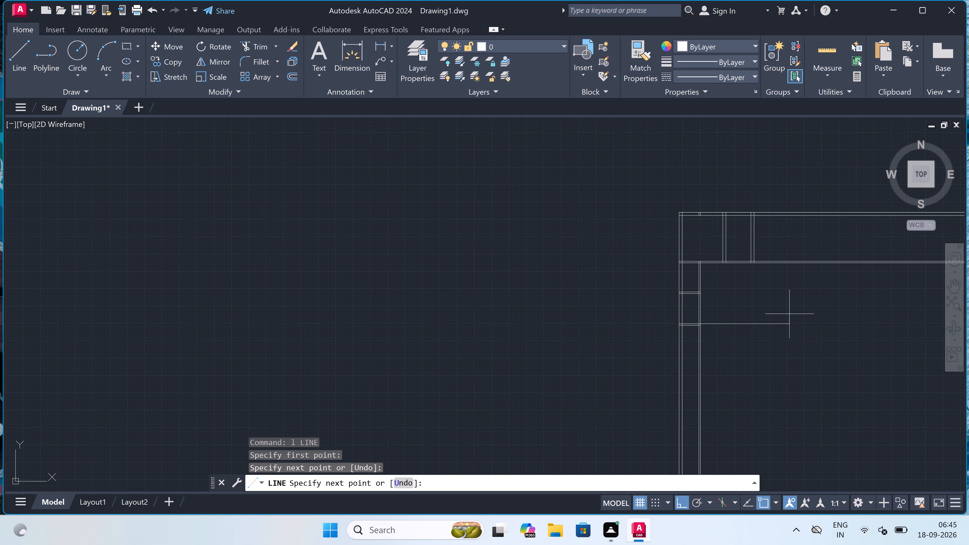
key("Escape")
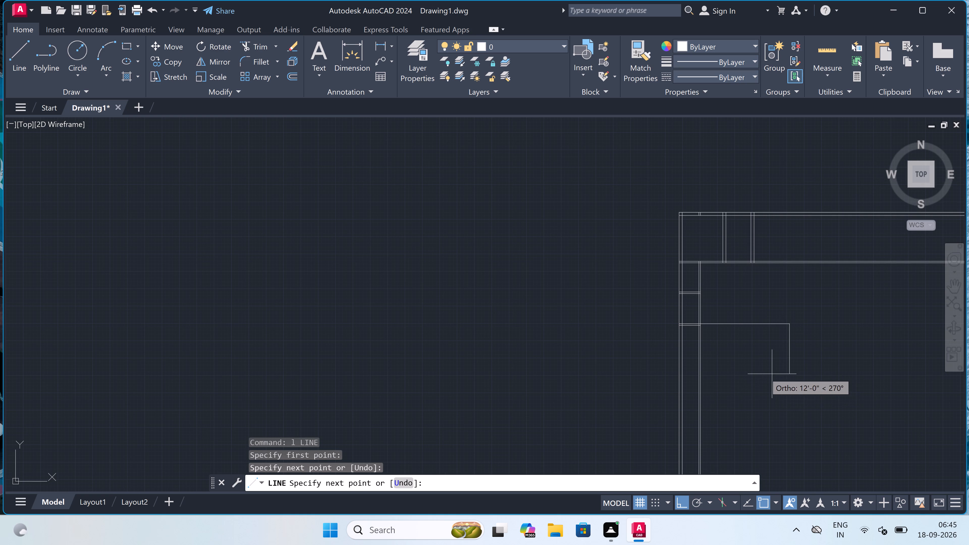
Draw a parallel horizontal line about 21'8" long rightward from the vertical wall, continuing the lower line of the same bottom wall.
scroll(757, 369, "down", 3)
scroll(794, 352, "up", 3)
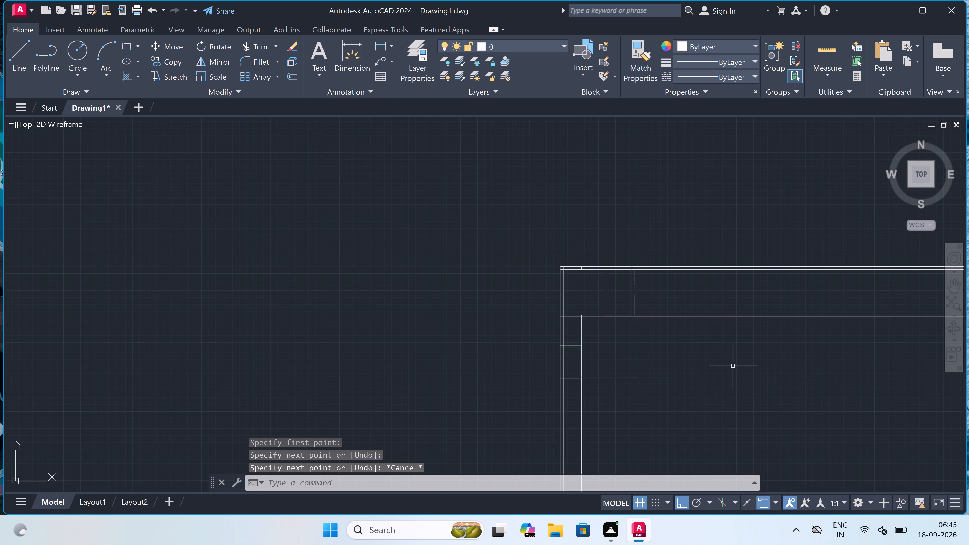
scroll(600, 390, "up", 3)
key("space")
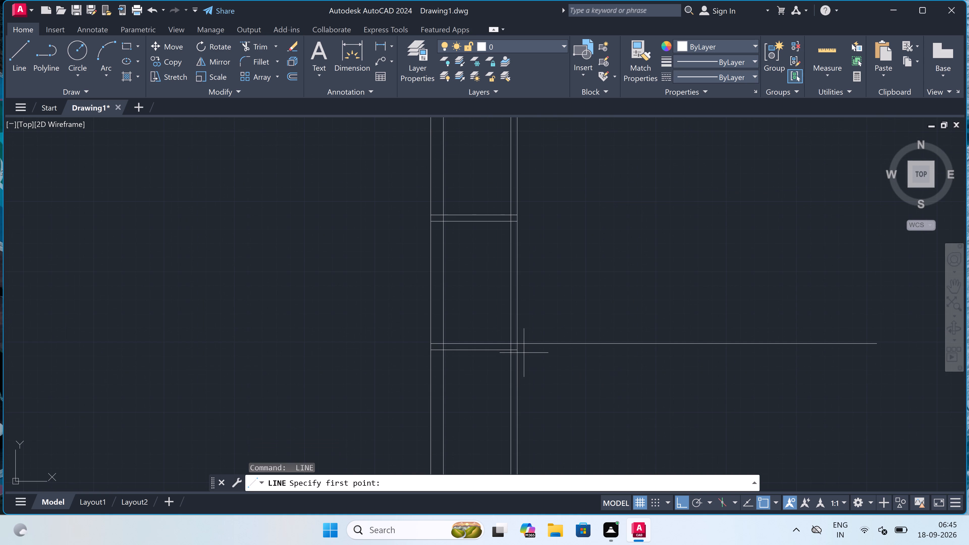
left_click(515, 349)
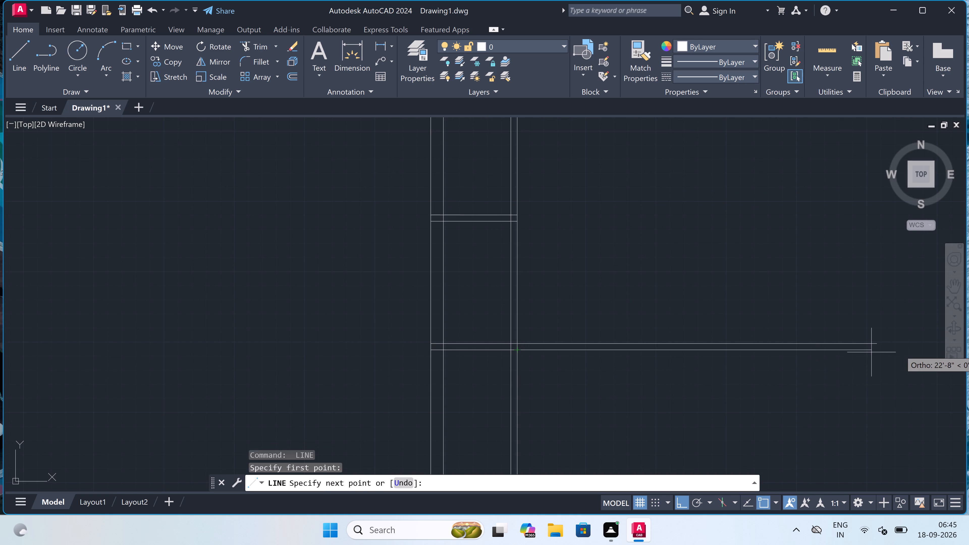
scroll(881, 349, "up", 2)
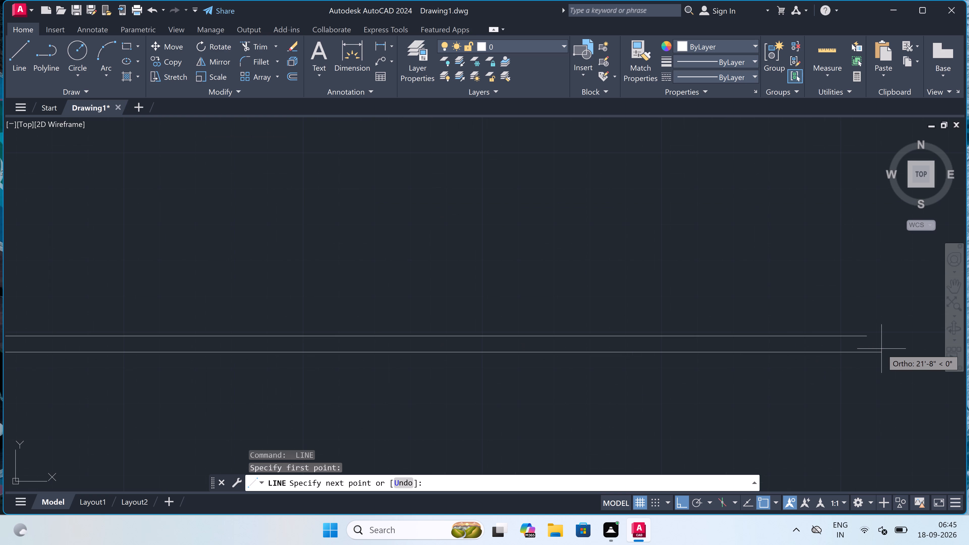
left_click(880, 349)
key("Escape")
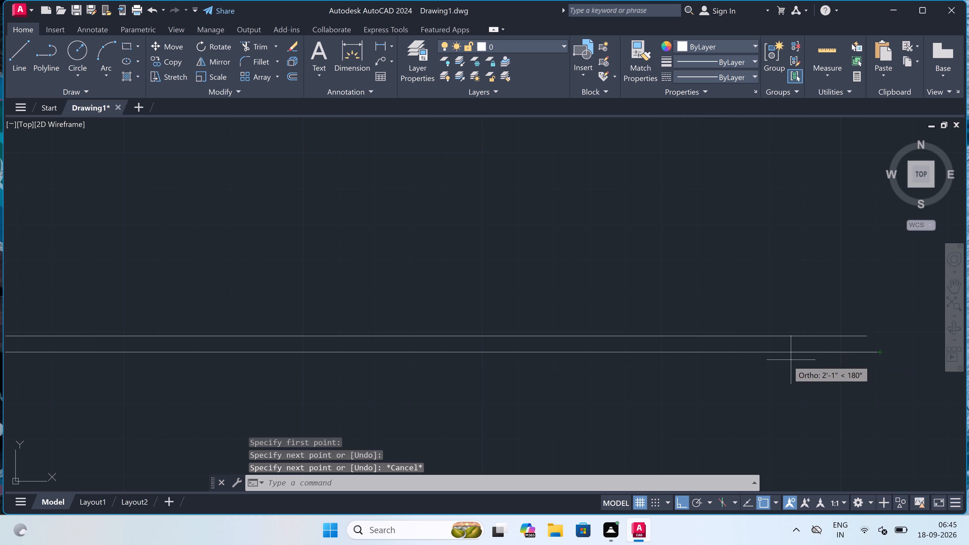
Extend the two vertical lines of the upper strip's rightmost partition down to the lower line of the new horizontal wall.
scroll(687, 362, "down", 5)
scroll(669, 333, "up", 2)
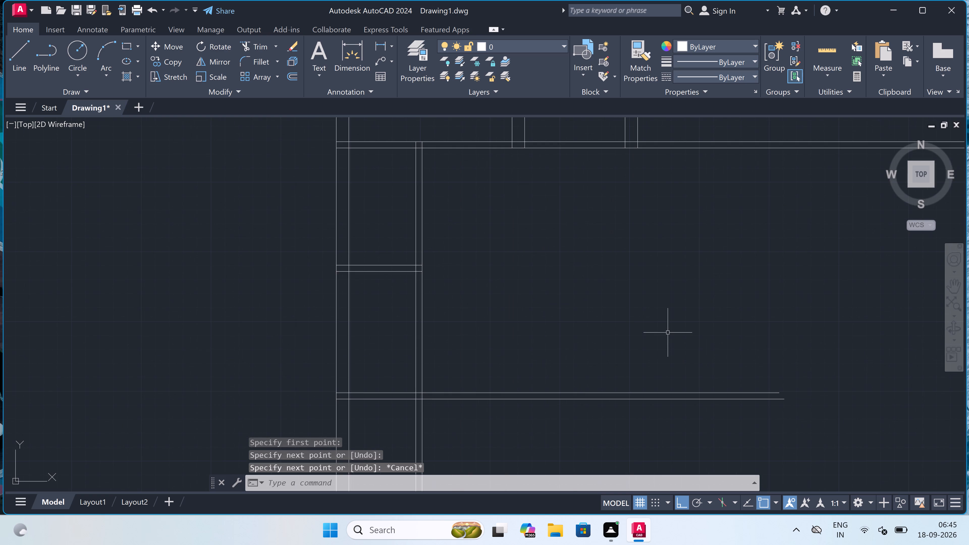
scroll(668, 333, "down", 1)
key("e")
key("x")
key("space")
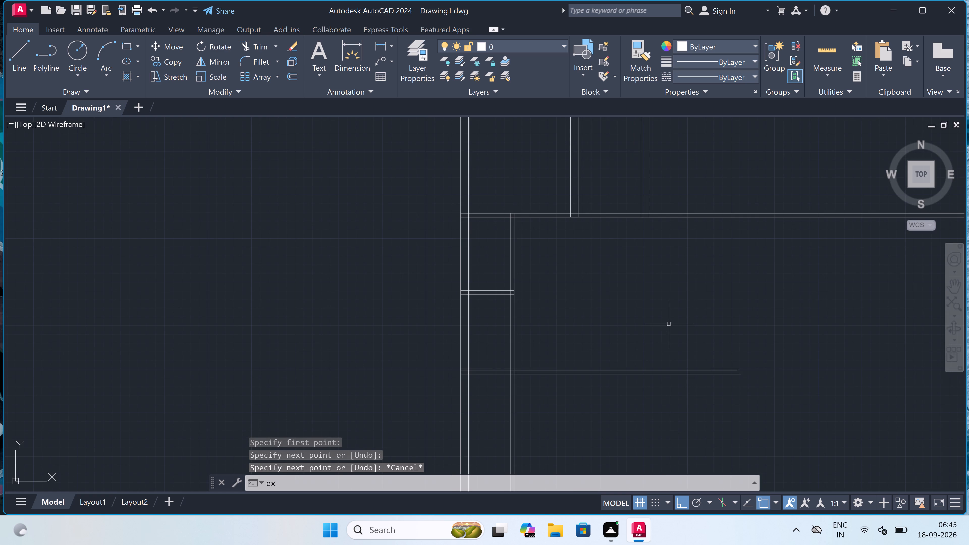
left_click(620, 199)
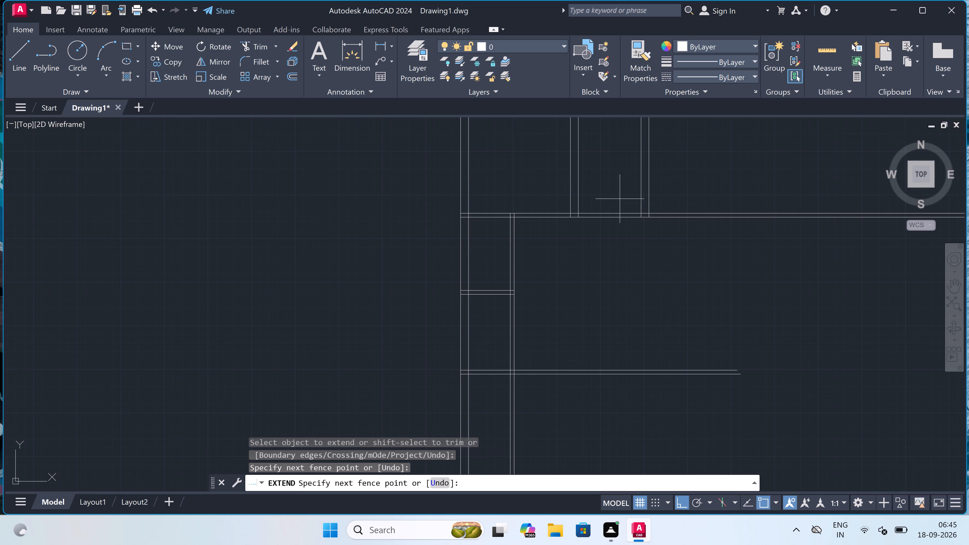
left_click(701, 185)
left_click(597, 310)
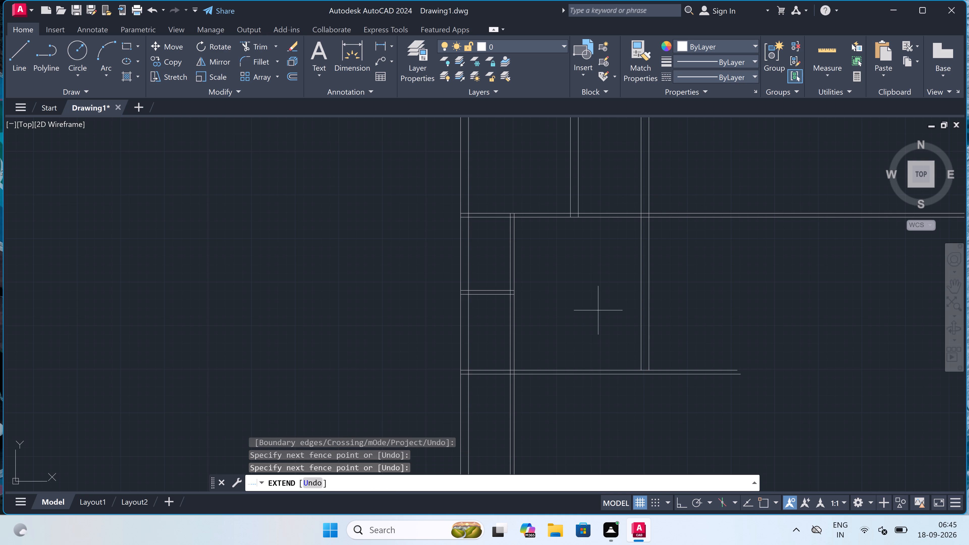
left_click(654, 301)
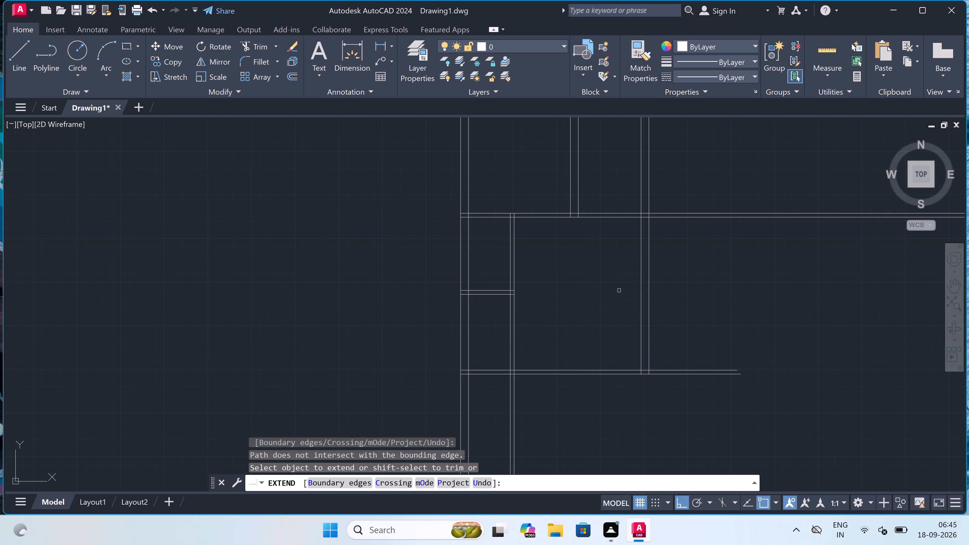
key("Escape")
Trim the ends of the two new horizontal wall lines that project to the right of the extended vertical wall.
scroll(610, 290, "down", 3)
scroll(612, 290, "up", 3)
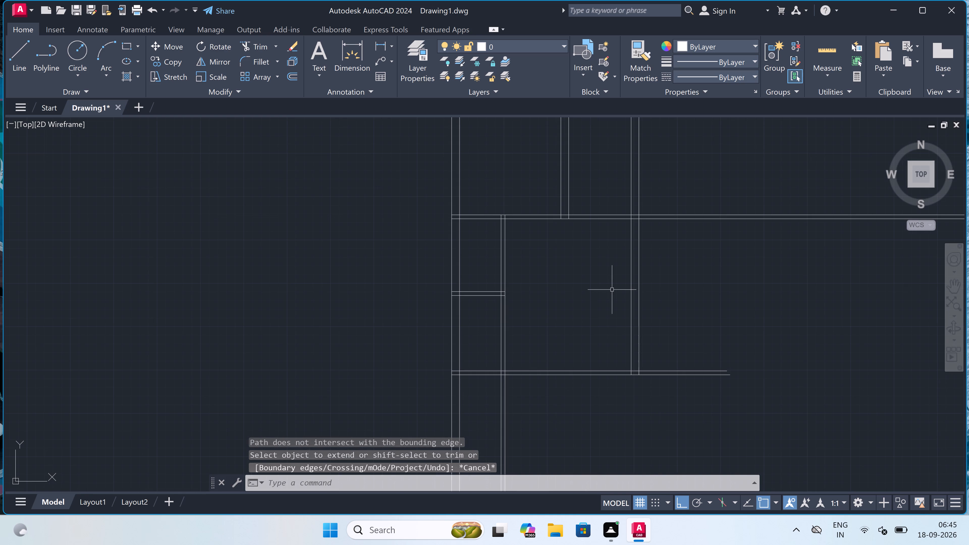
type("tr")
key("space")
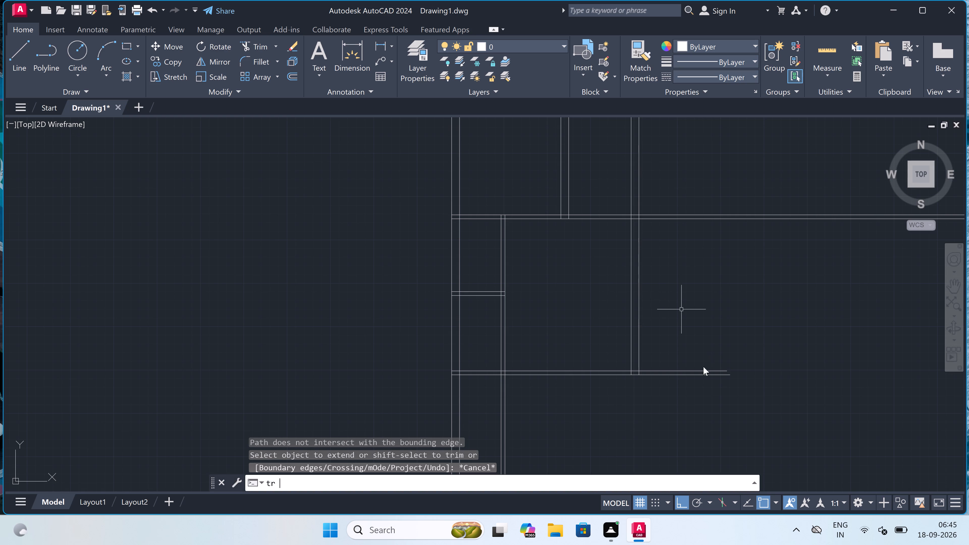
left_click(132, 544)
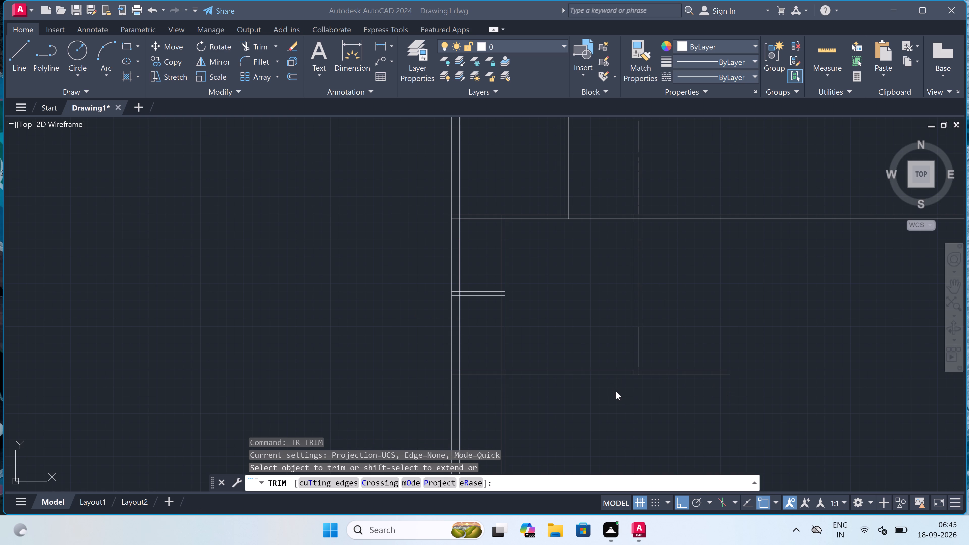
key("Escape")
left_click_drag(339, 331, 341, 330)
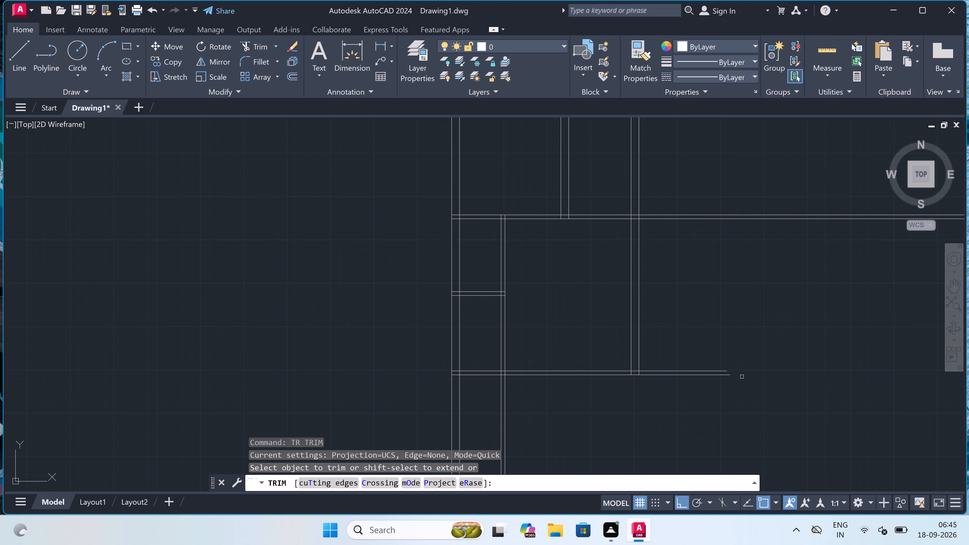
left_click(707, 381)
left_click(701, 355)
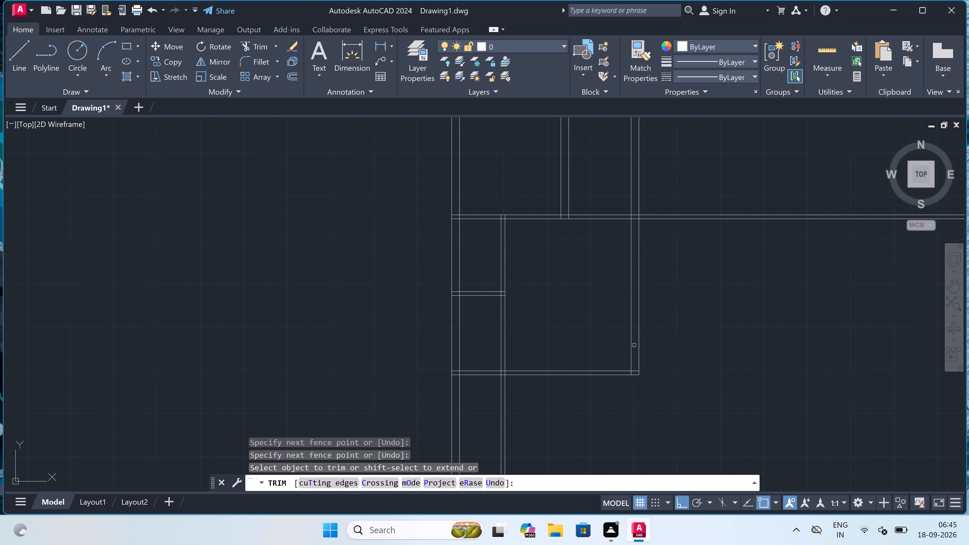
scroll(608, 331, "down", 2)
scroll(608, 337, "up", 3)
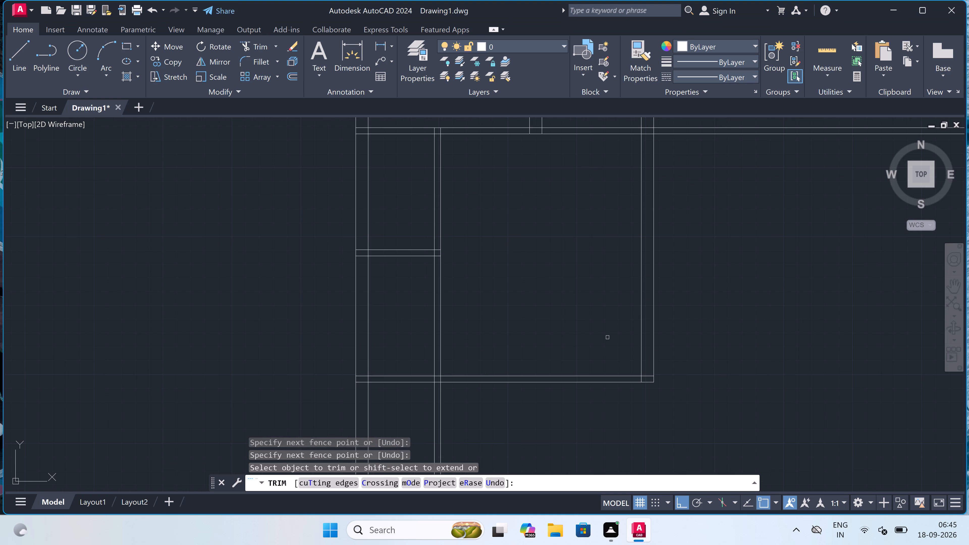
scroll(607, 337, "down", 1)
key("Escape")
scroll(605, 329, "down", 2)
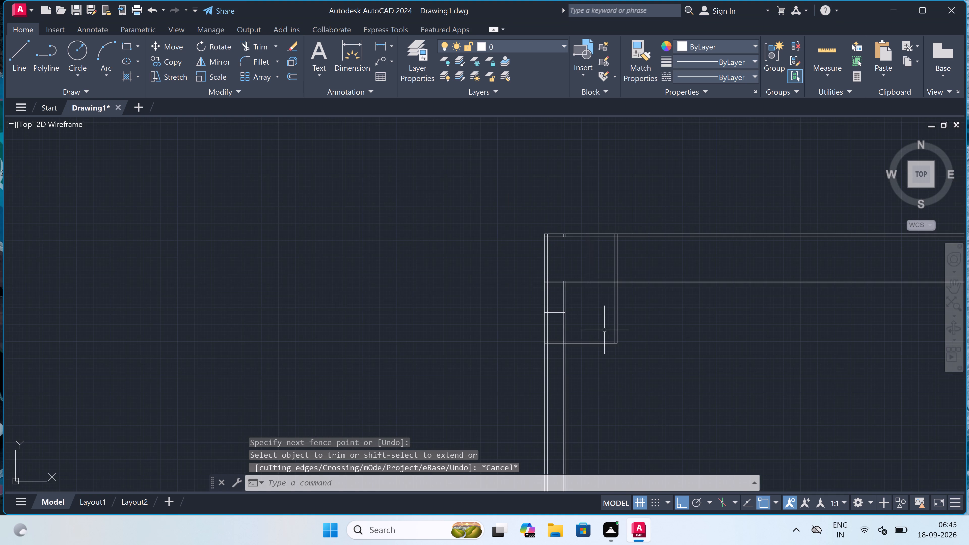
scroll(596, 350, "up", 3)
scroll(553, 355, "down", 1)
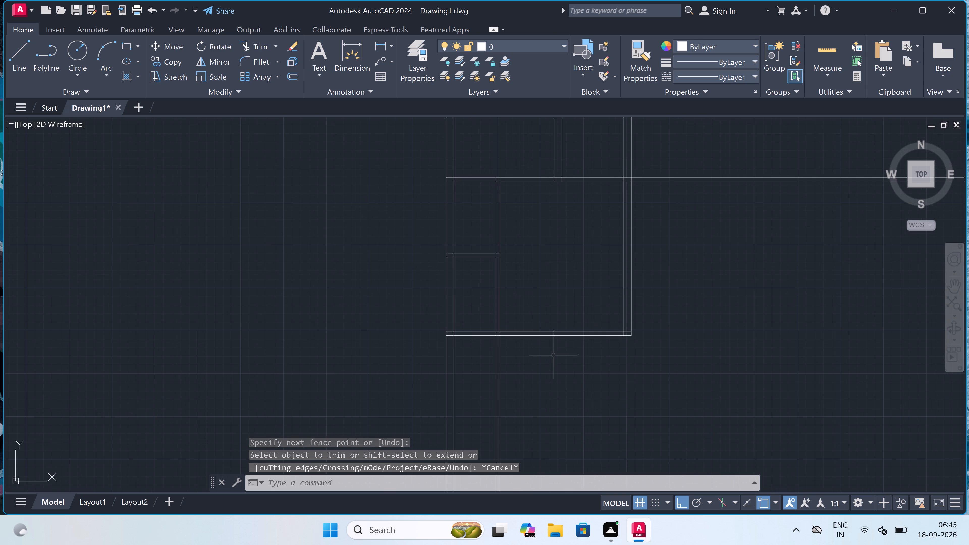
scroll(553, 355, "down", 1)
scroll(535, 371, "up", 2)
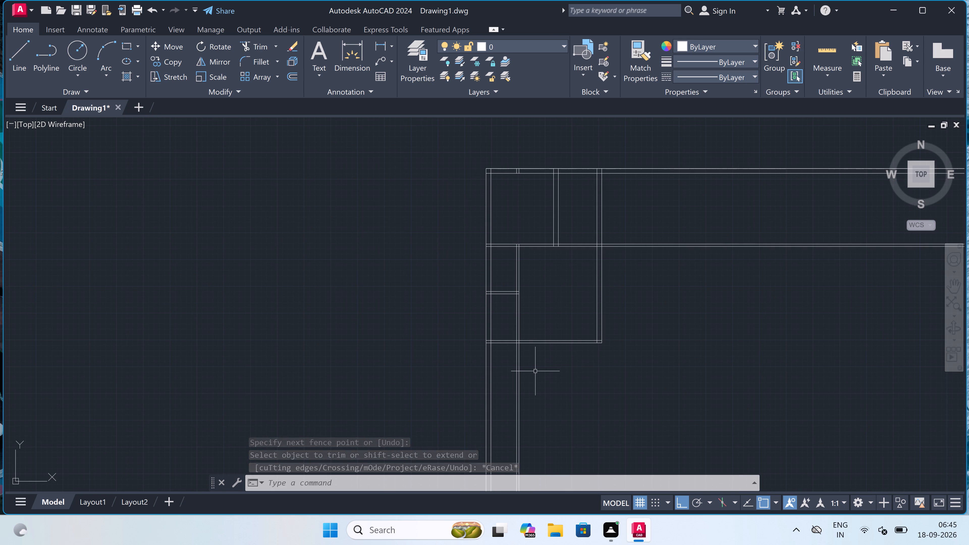
Trim the two lines of the narrow room's right partition that run below the large room's bottom wall.
key("space")
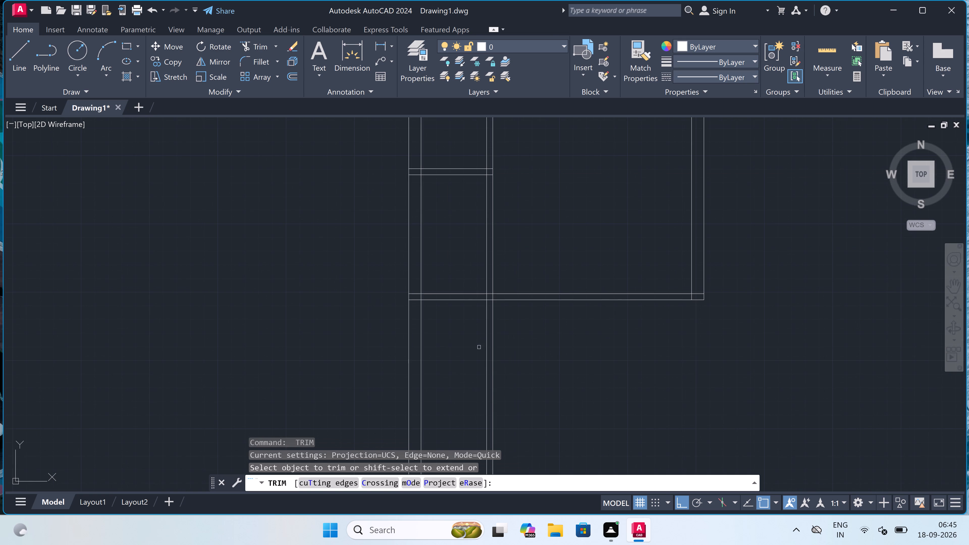
left_click(479, 347)
left_click(542, 346)
key("Escape")
Offset the lower line of the large room's bottom wall 4' downward.
scroll(541, 343, "down", 1)
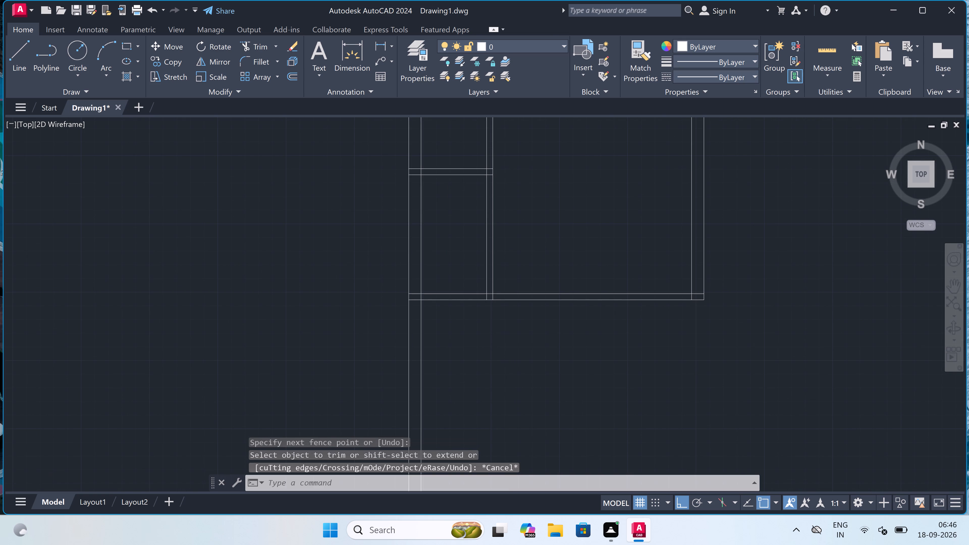
scroll(541, 343, "down", 2)
scroll(560, 358, "up", 2)
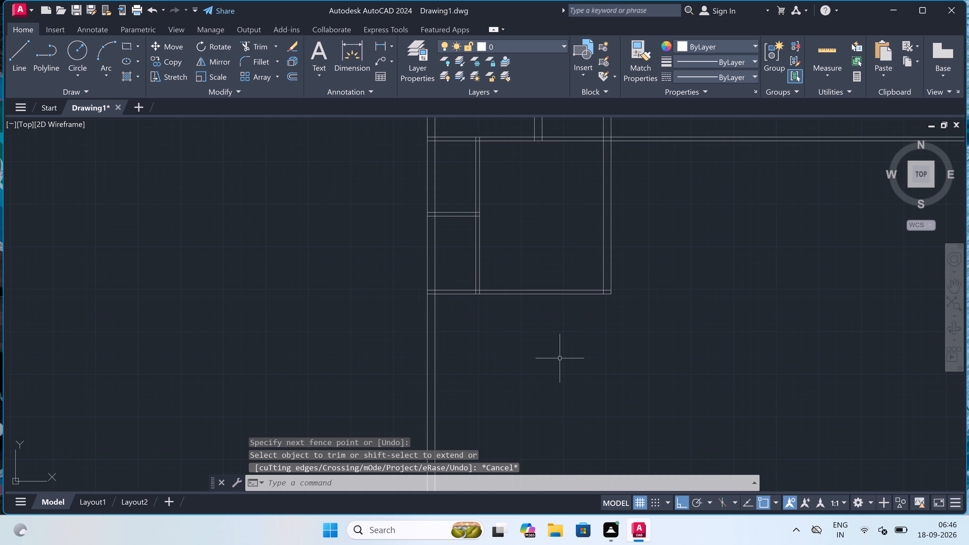
scroll(559, 358, "down", 1)
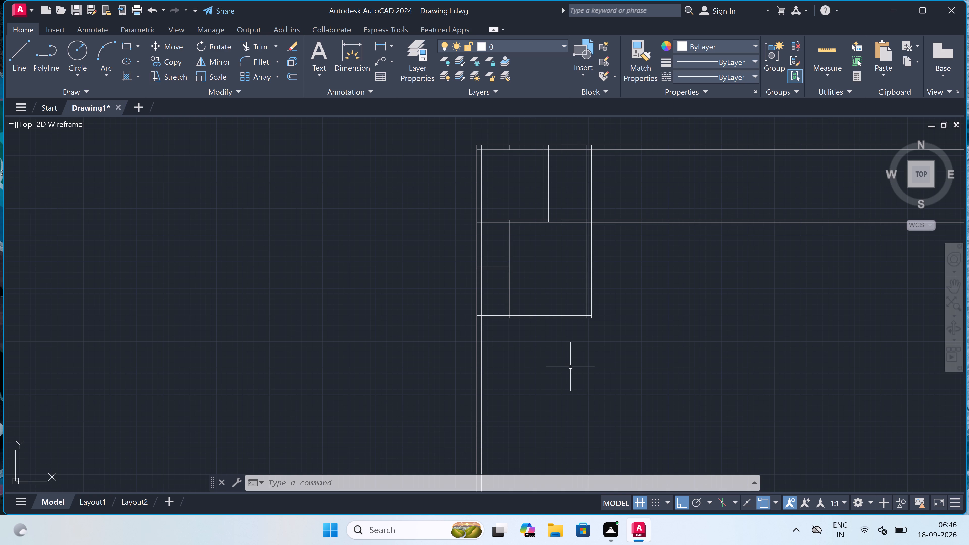
key("Escape")
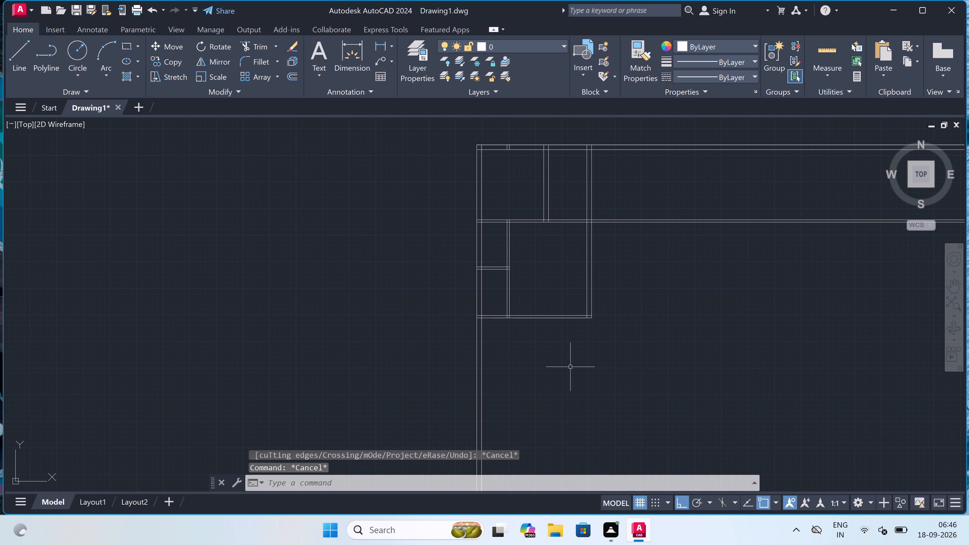
type("o")
key("space")
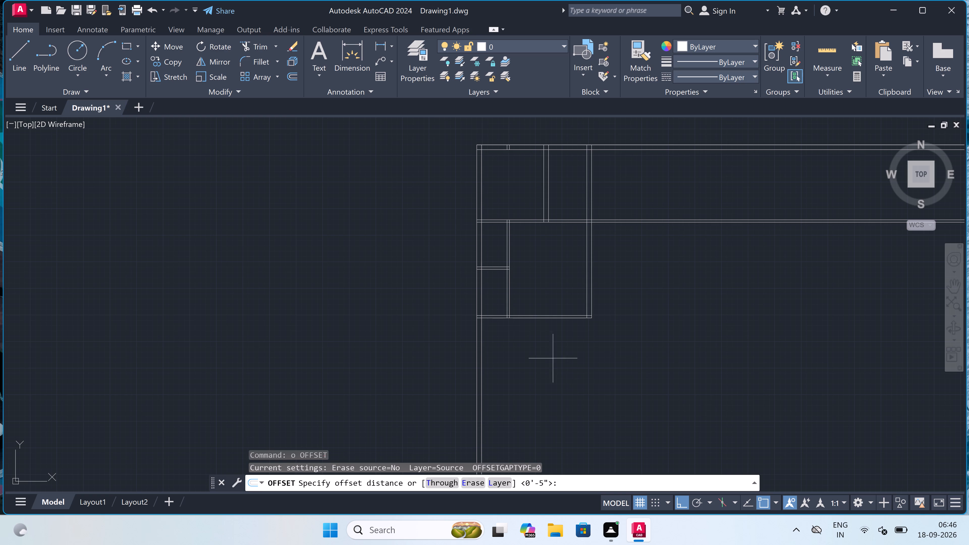
scroll(515, 340, "up", 1)
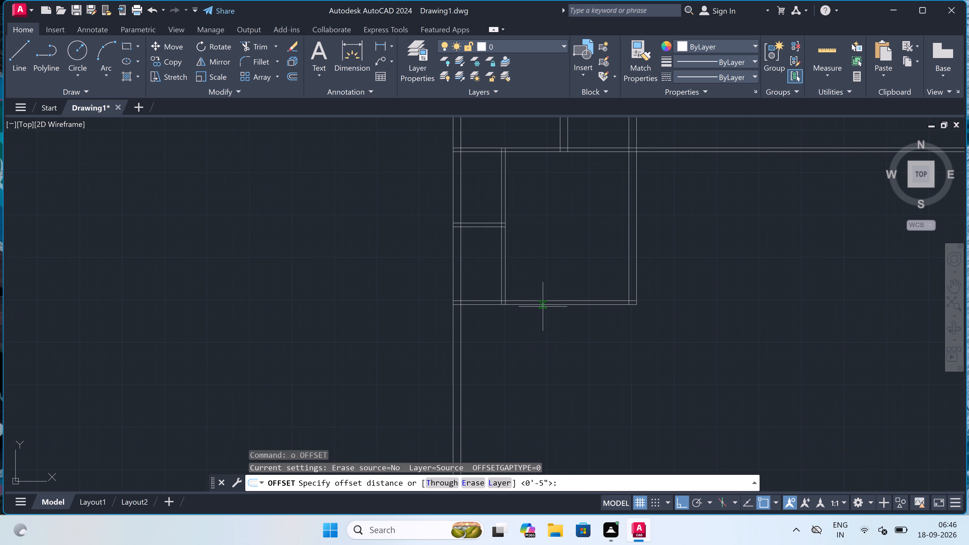
left_click_drag(548, 307, 550, 312)
scroll(549, 377, "up", 3)
scroll(549, 376, "down", 2)
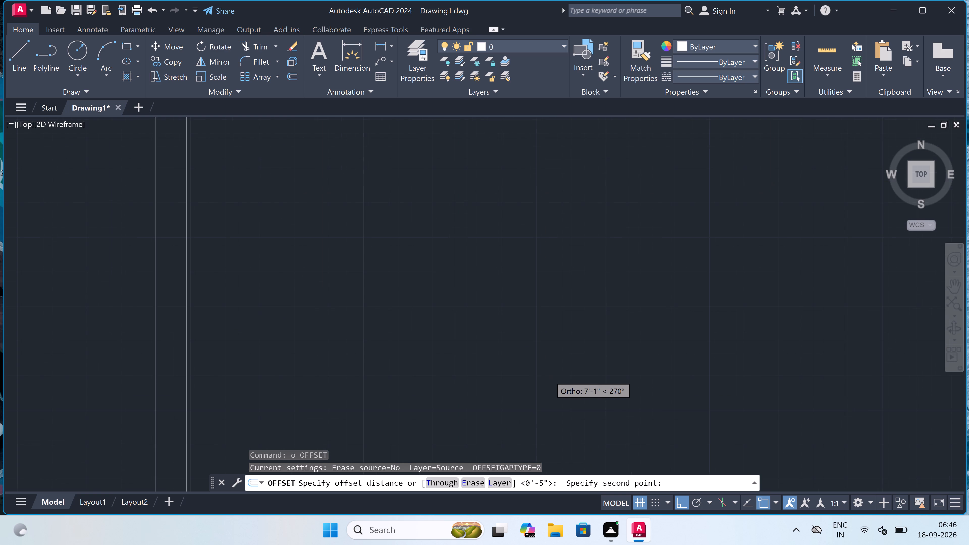
scroll(549, 359, "up", 1)
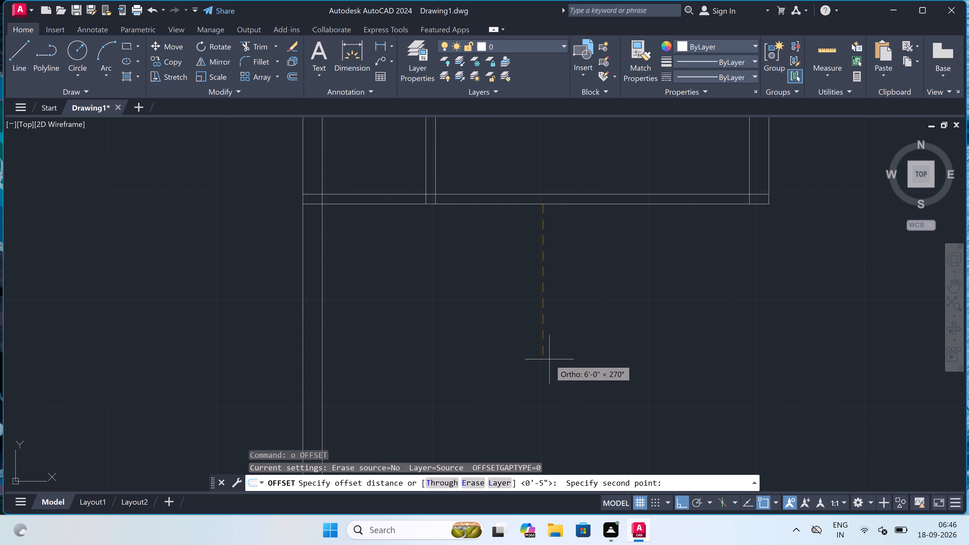
type("4'")
key("space")
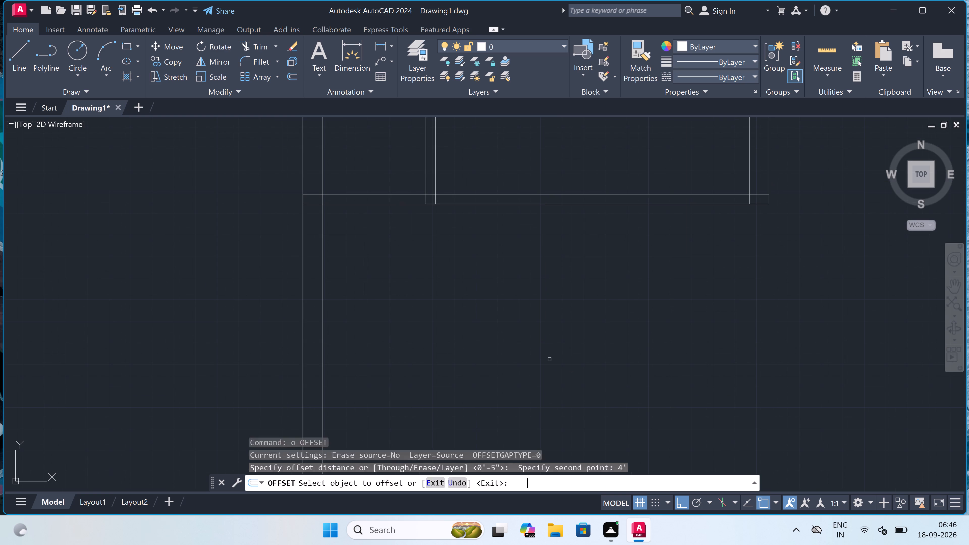
left_click(554, 205)
left_click(555, 237)
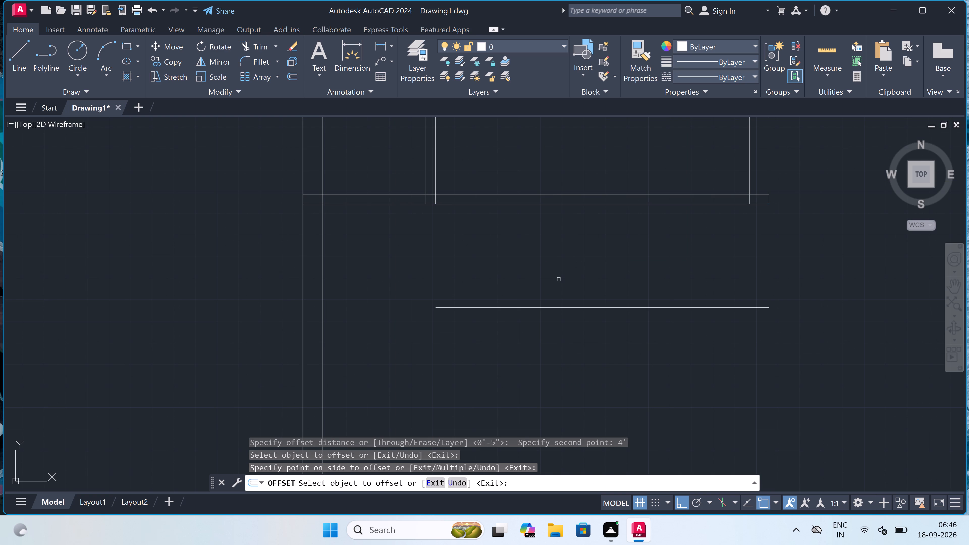
key("space")
Offset the new horizontal line 4.5" downward to give the wall its thickness.
key("space")
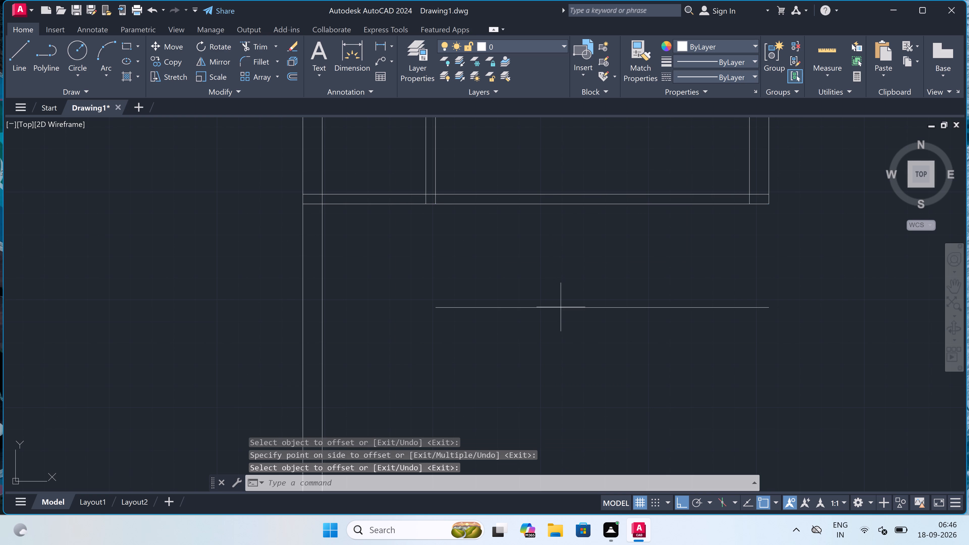
left_click_drag(559, 307, 560, 311)
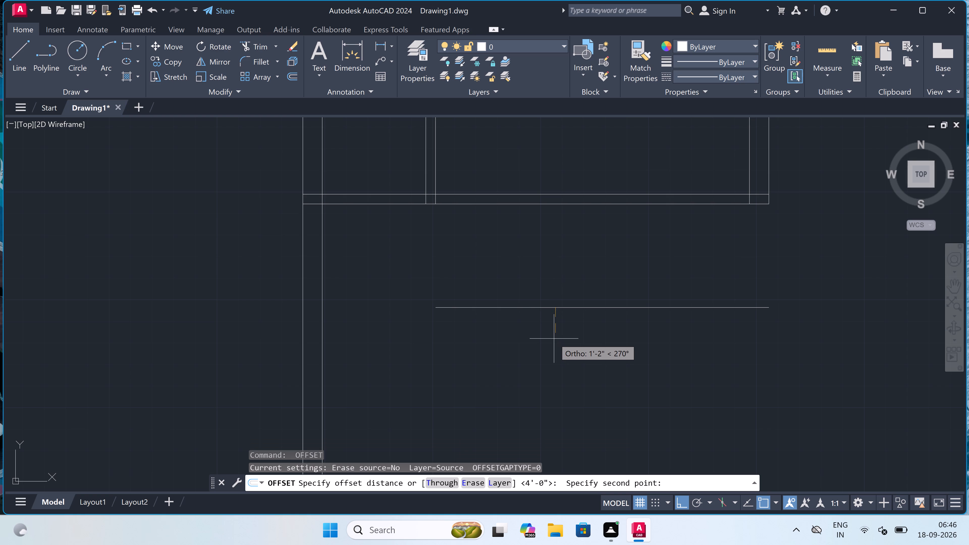
type("4.5\"")
key("space")
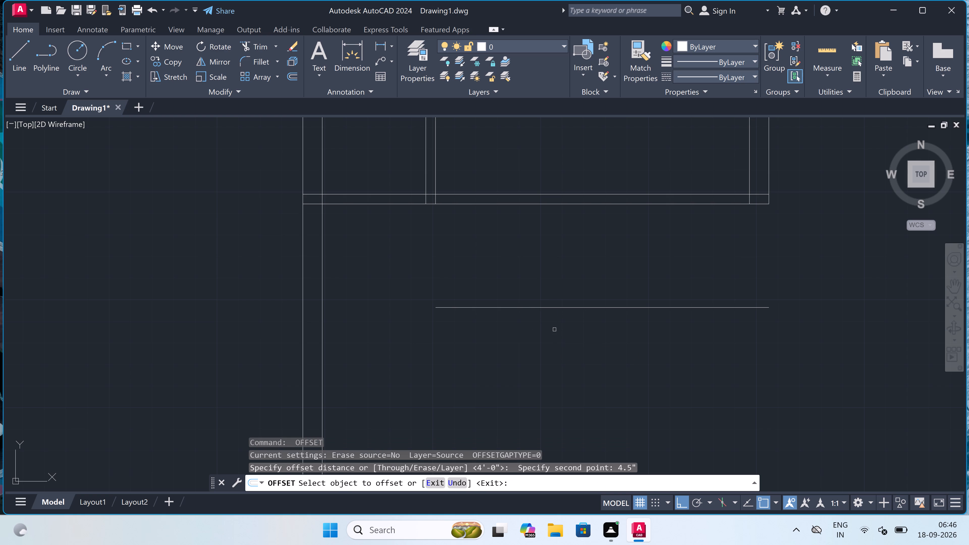
left_click(551, 308)
left_click(536, 335)
key("Escape")
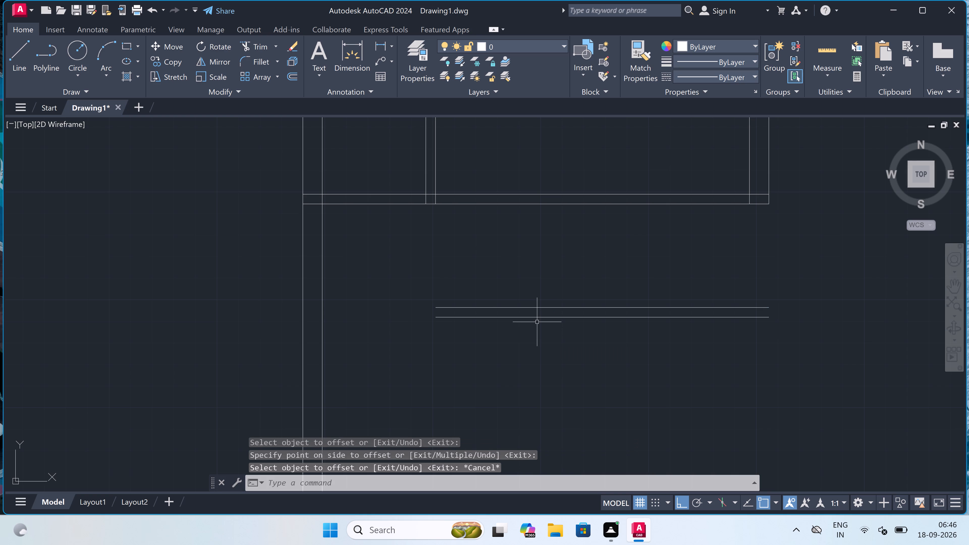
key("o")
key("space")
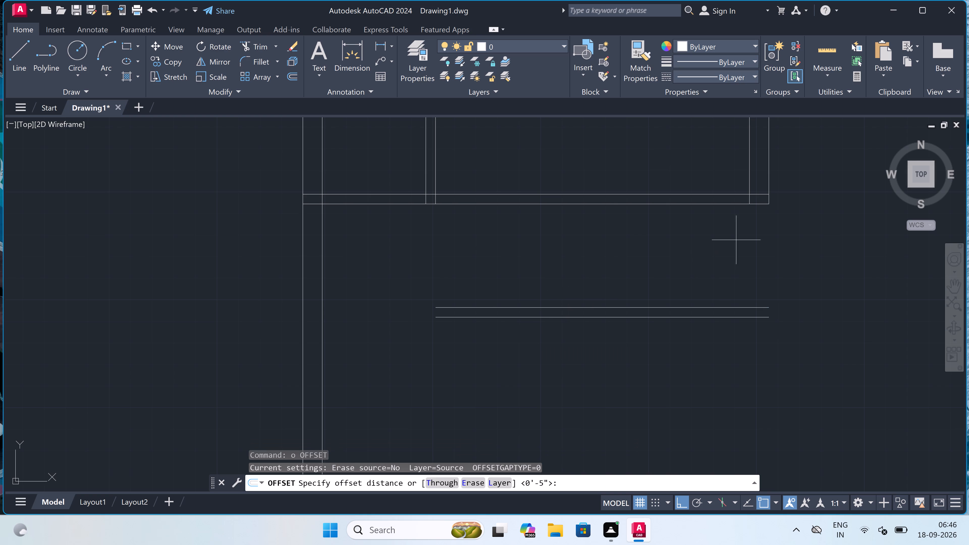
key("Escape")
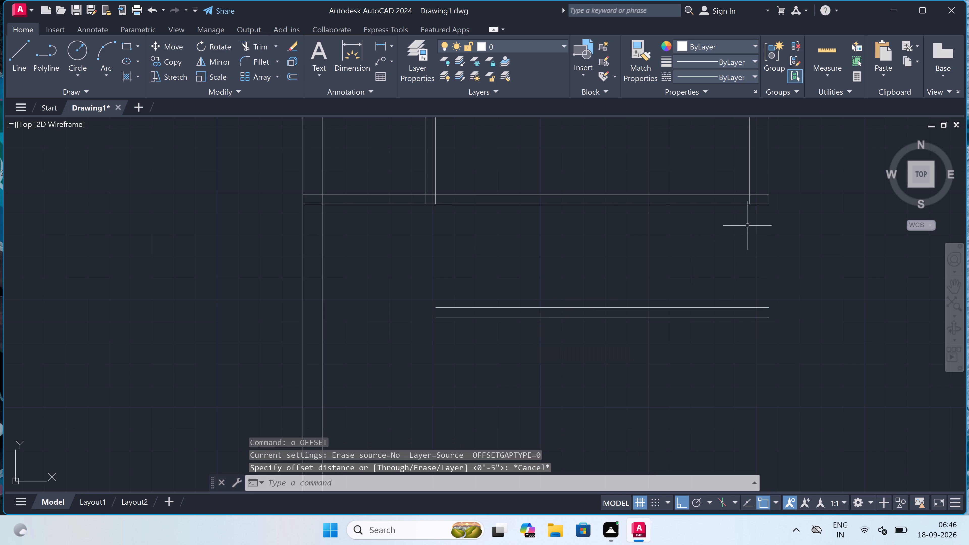
From the right wall's inner corner, draw lines 6' left, down to the lower offset line, 9" right, and back up to the bottom wall.
key("l")
key("space")
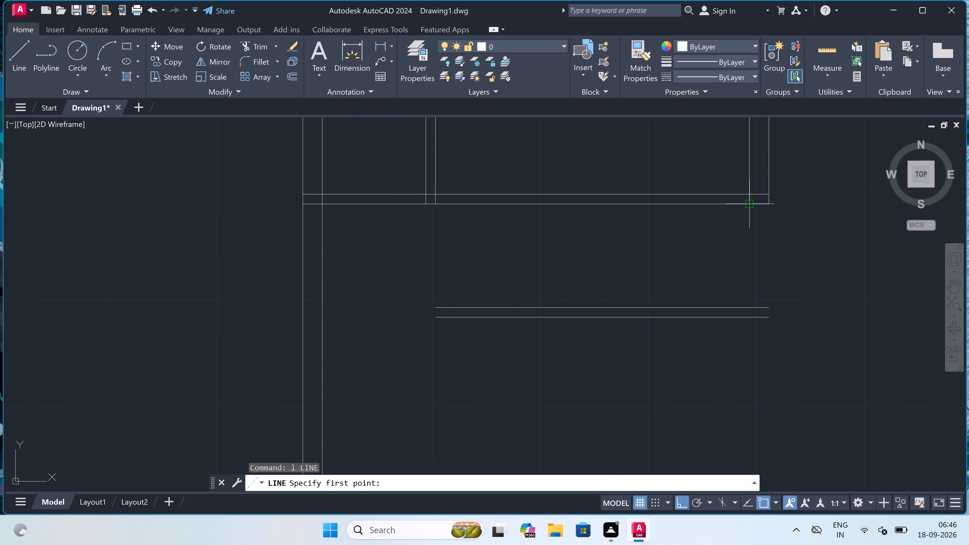
left_click(749, 204)
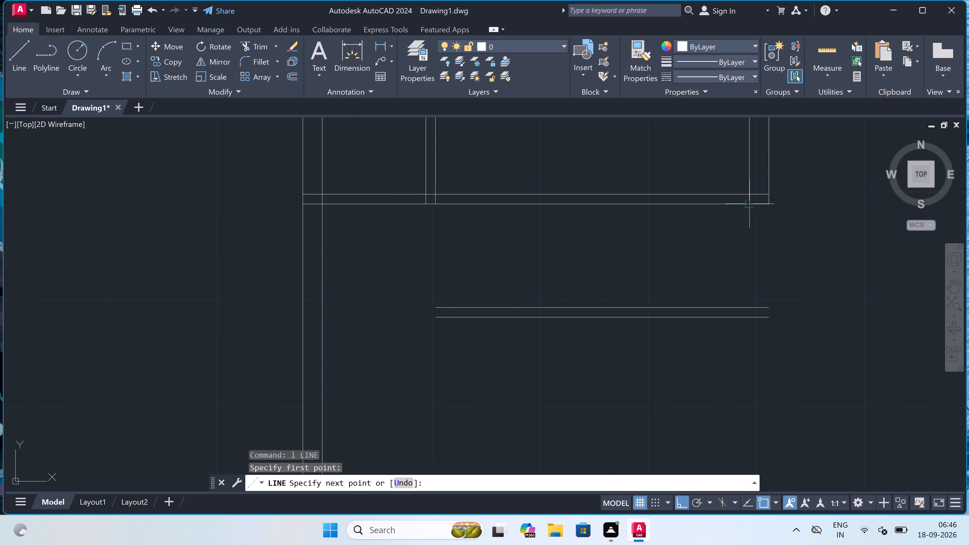
type("6'")
key("space")
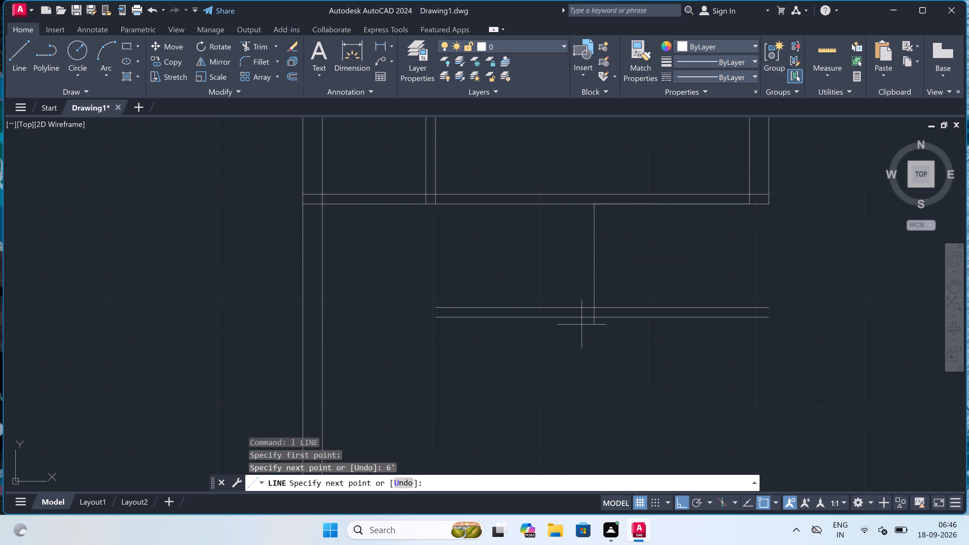
double_click(591, 318)
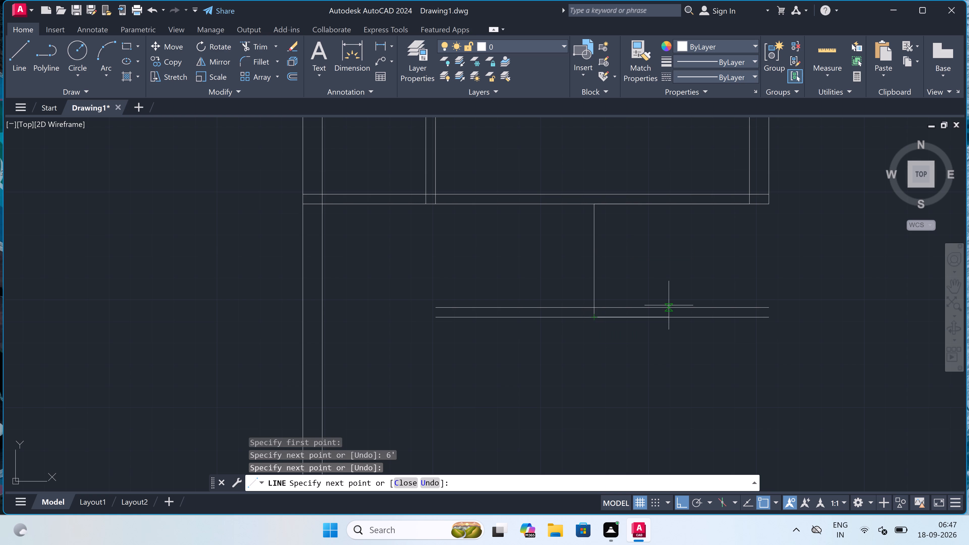
type("9\"")
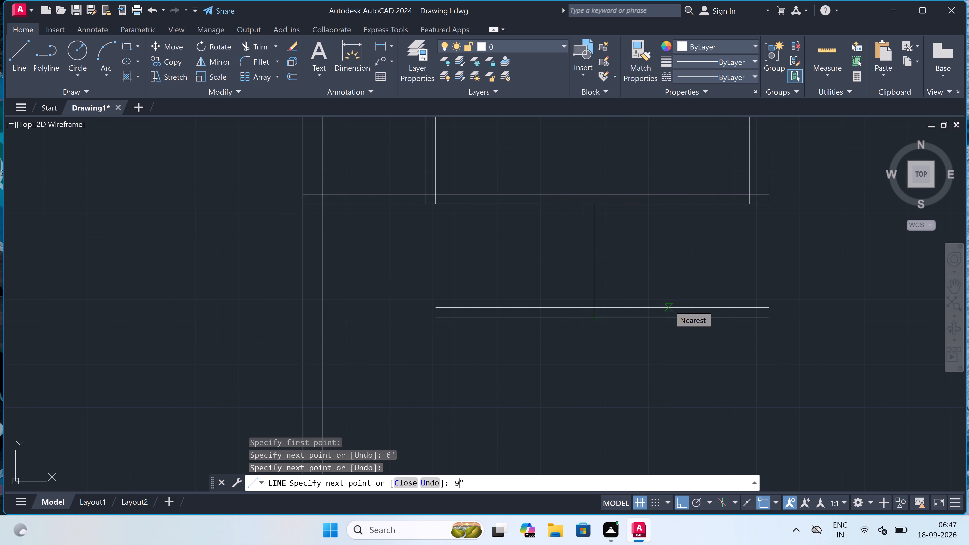
key("space")
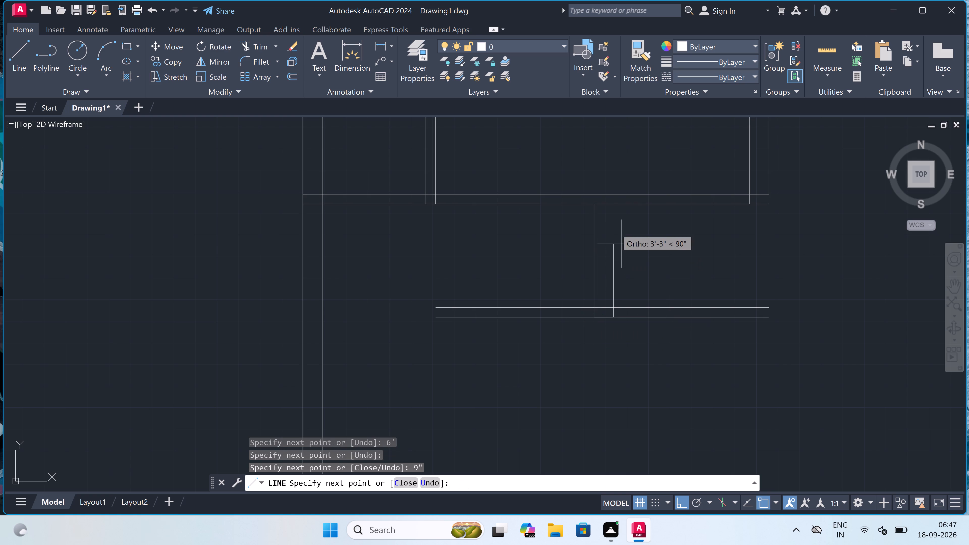
left_click(614, 201)
key("Escape")
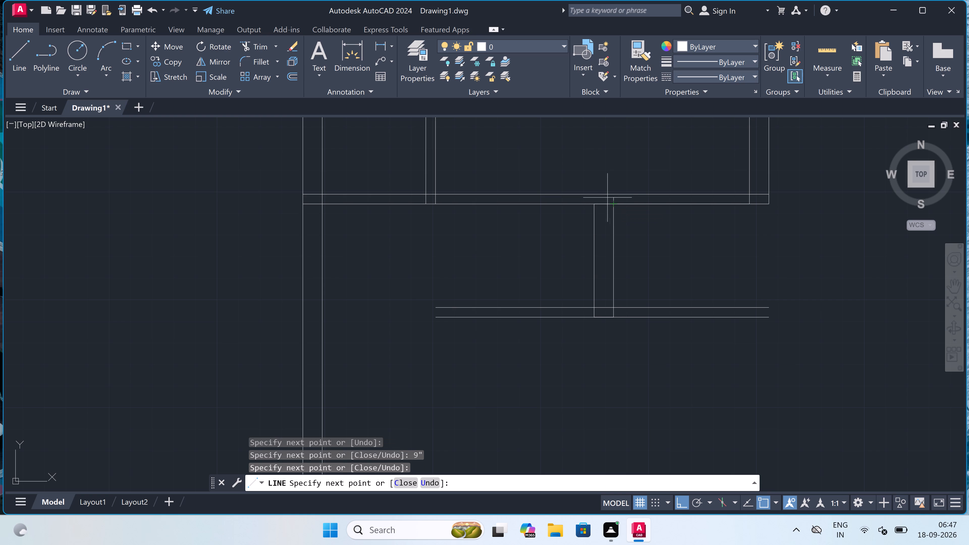
Draw a short vertical line continuing the new 9" wall's left line up into the thickness of the large room's bottom wall.
key("space")
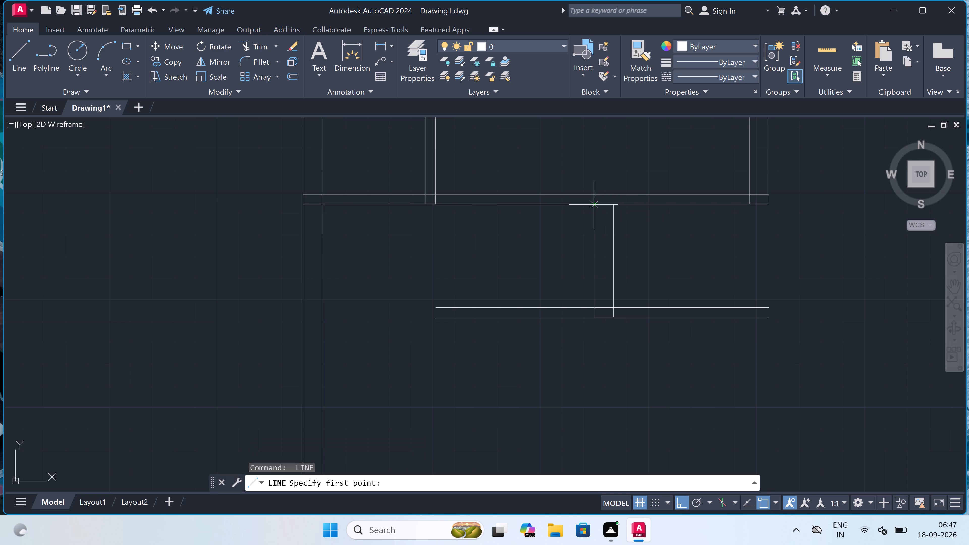
left_click(596, 207)
left_click(593, 197)
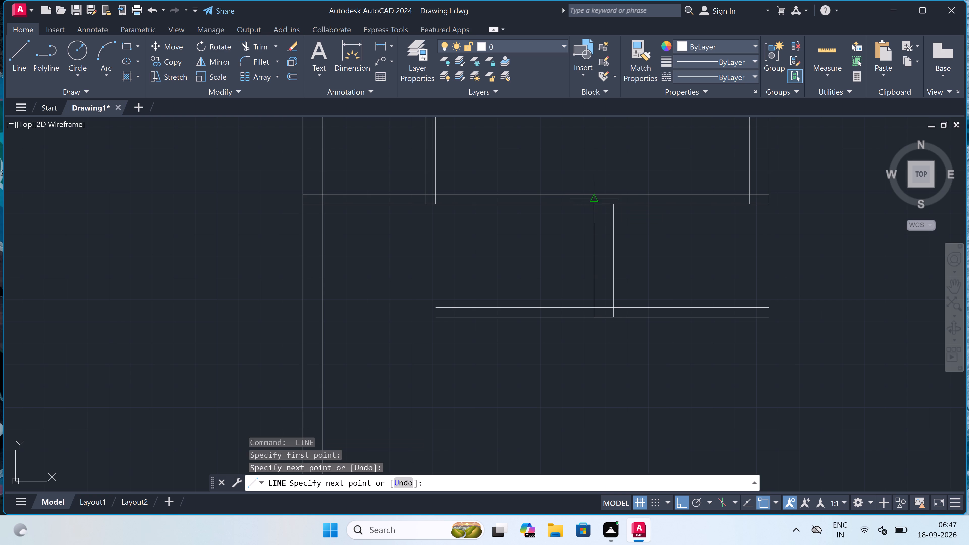
key("Escape")
Trim the two offset horizontal lines that project to the left of the new 9" vertical wall.
scroll(593, 195, "down", 3)
scroll(607, 213, "up", 3)
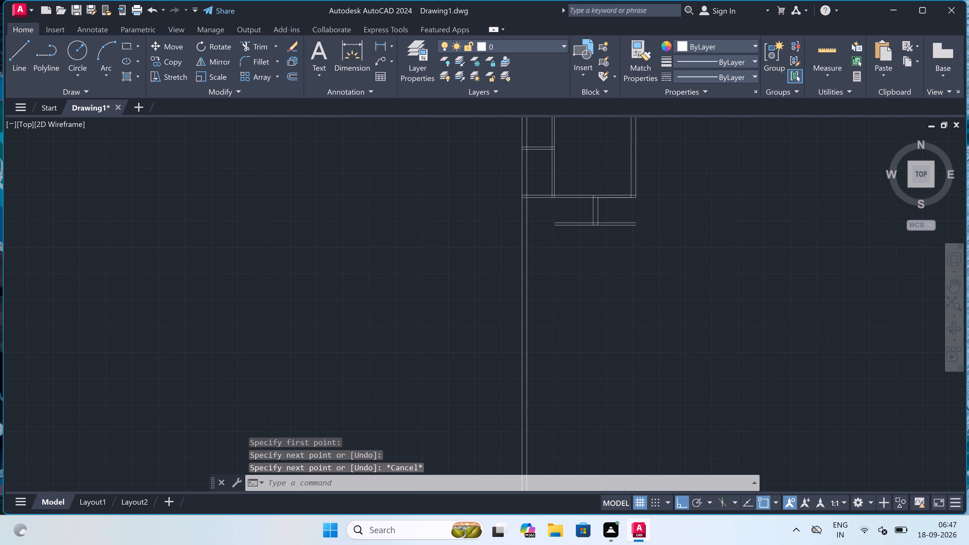
type("tr")
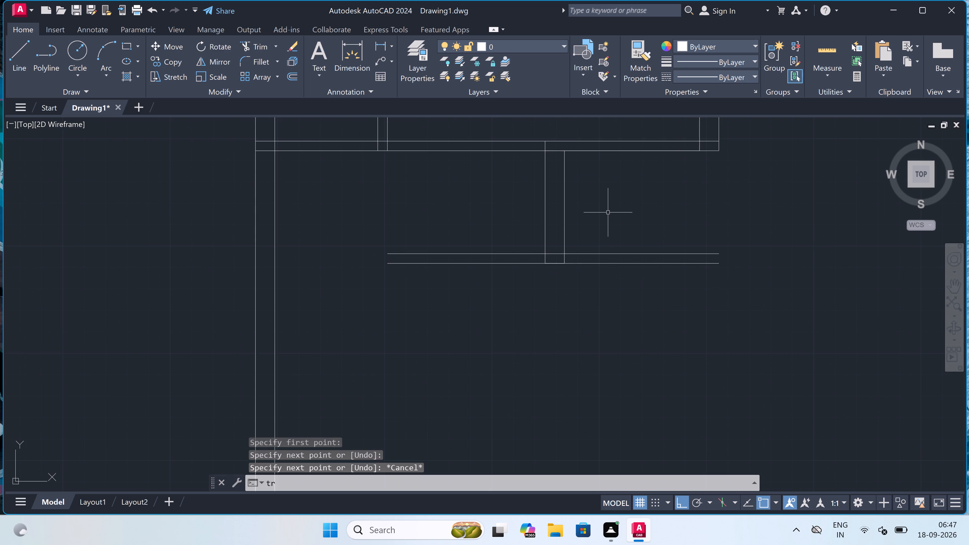
key("space")
left_click(513, 241)
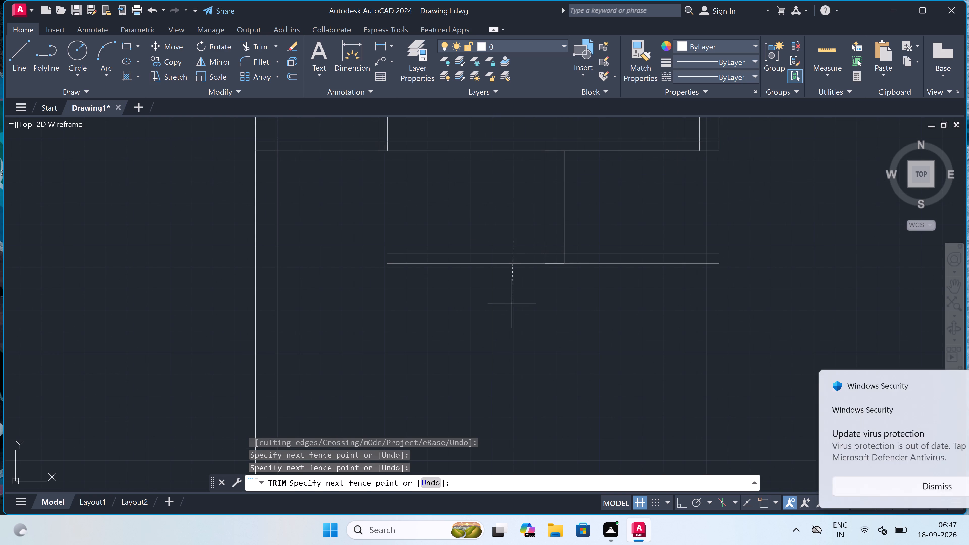
left_click(512, 304)
scroll(509, 305, "down", 2)
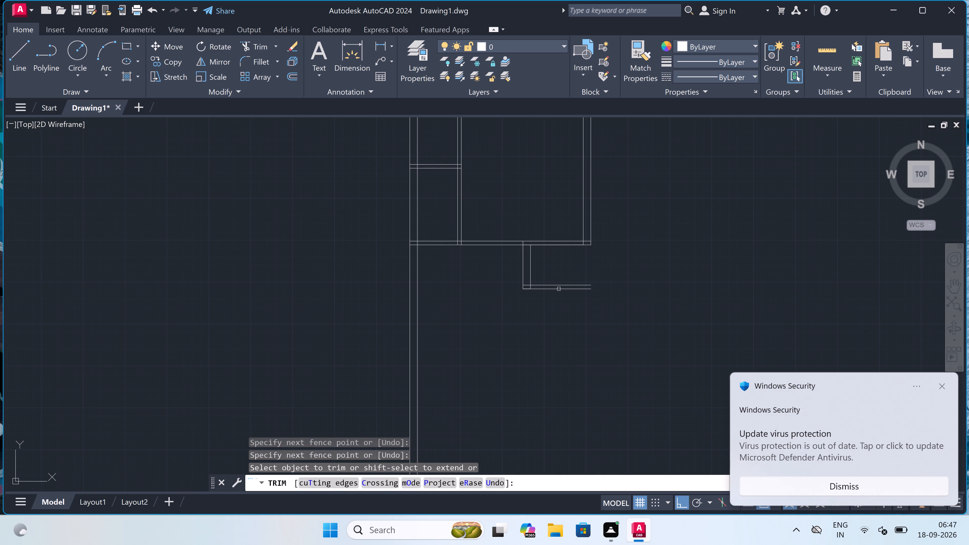
scroll(581, 265, "up", 2)
key("Escape")
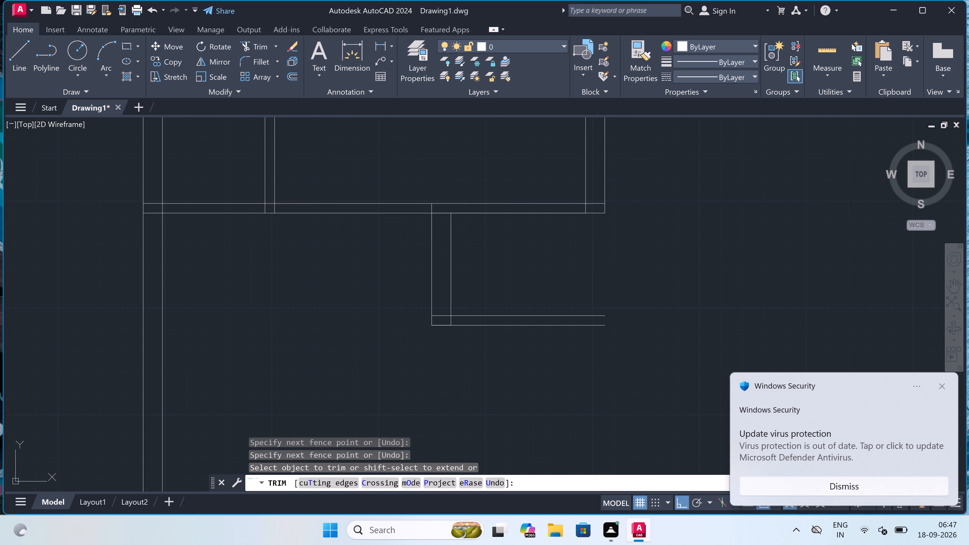
Extend the two lines of the large room's right wall down to the lower line of the new horizontal wall.
key("e")
key("x")
key("space")
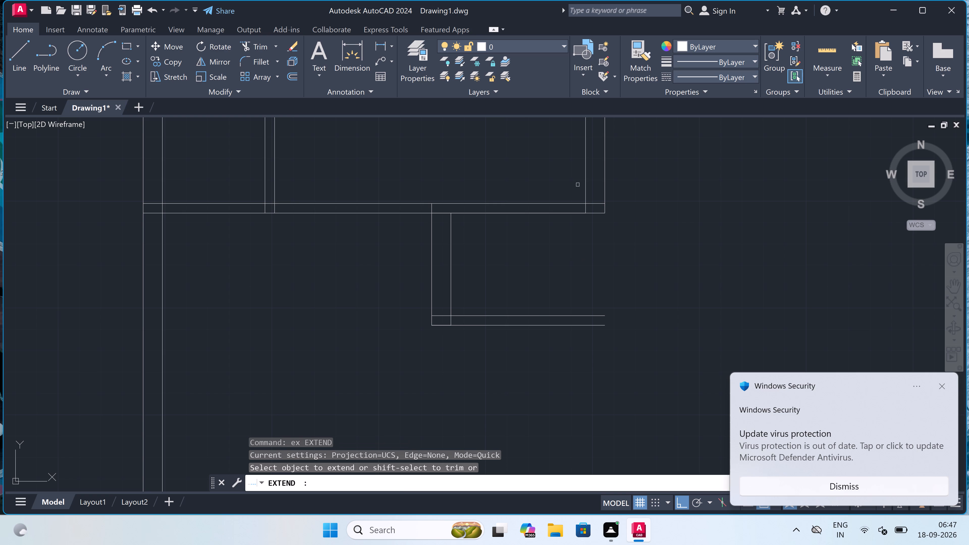
left_click(568, 168)
left_click(652, 165)
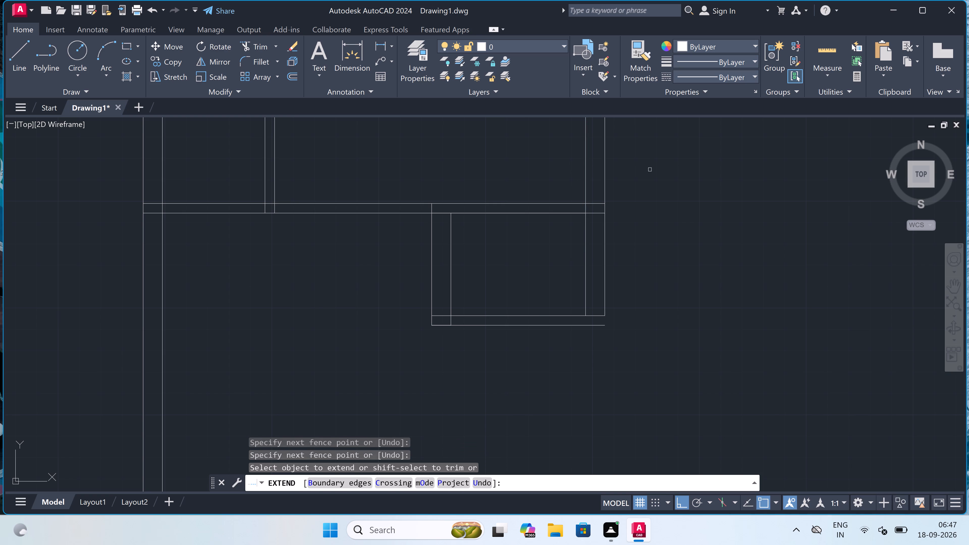
left_click(576, 274)
left_click_drag(639, 270, 647, 267)
key("Escape")
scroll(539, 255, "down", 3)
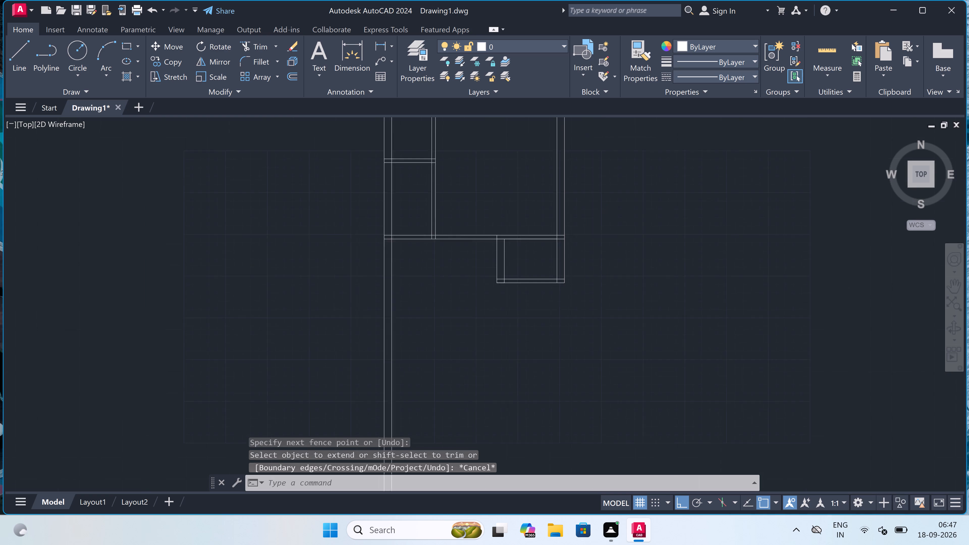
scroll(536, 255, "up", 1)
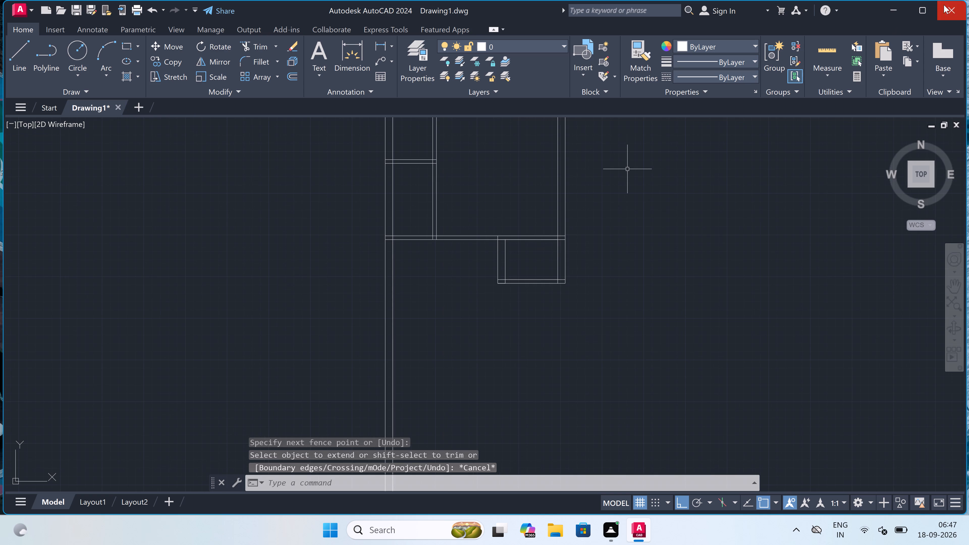
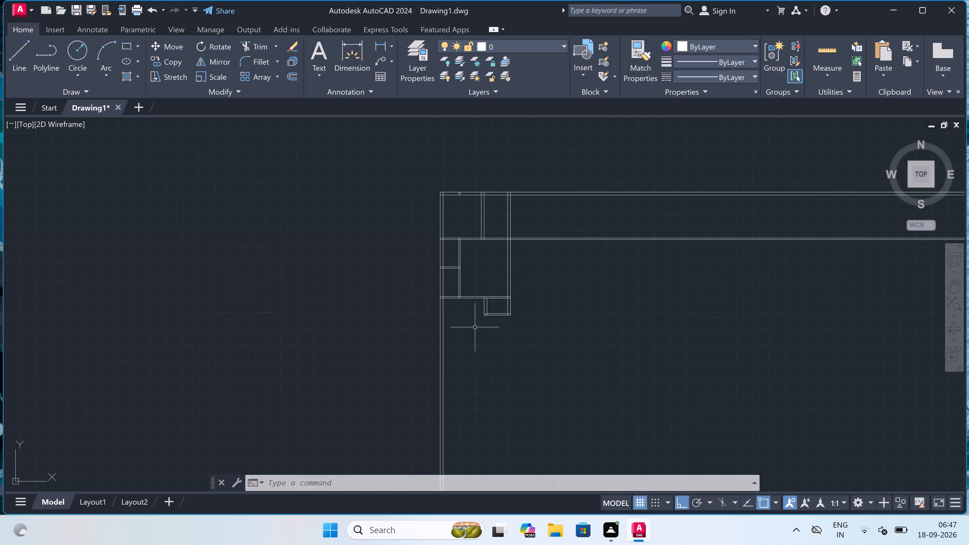
Offset the bottom line of the small room below the large room 5' downward.
scroll(476, 323, "down", 2)
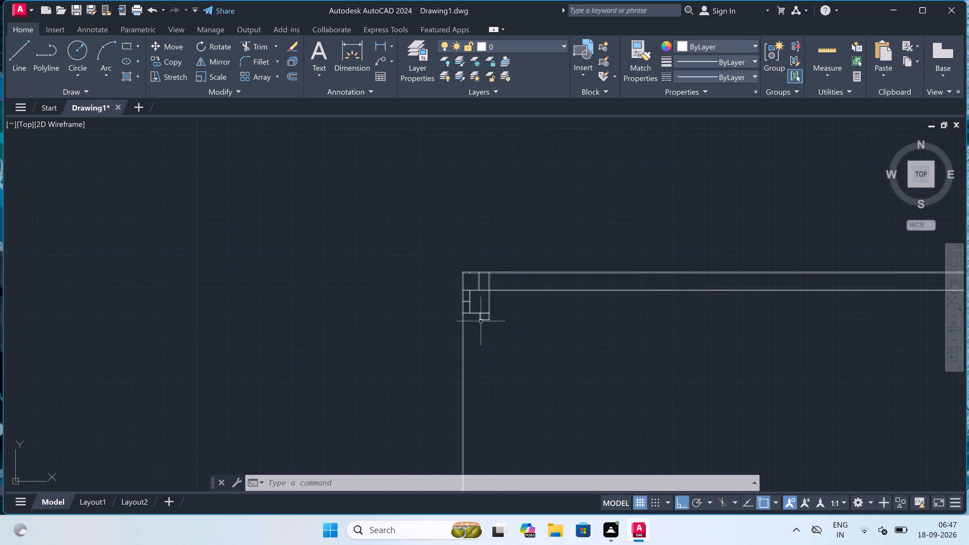
scroll(483, 322, "up", 5)
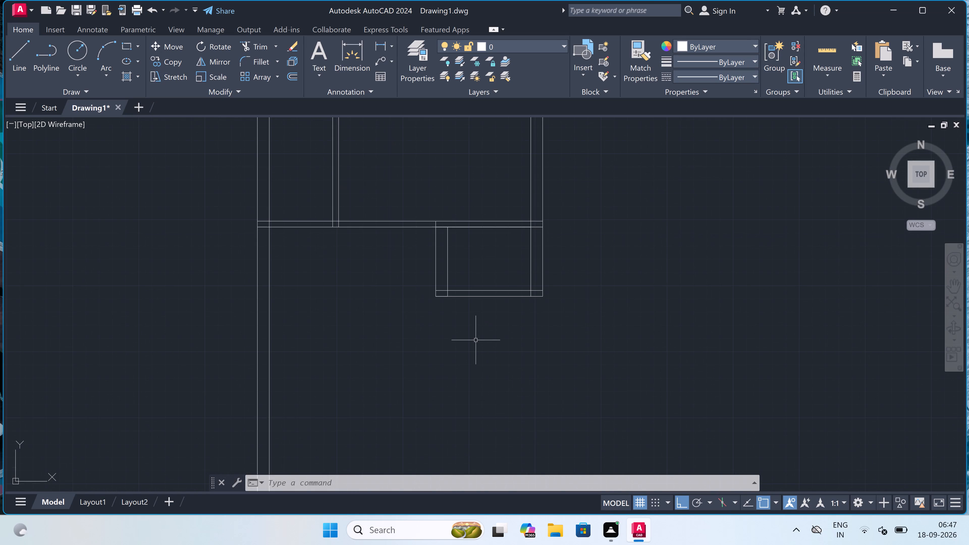
type("oo")
key("Escape")
type("o")
key("space")
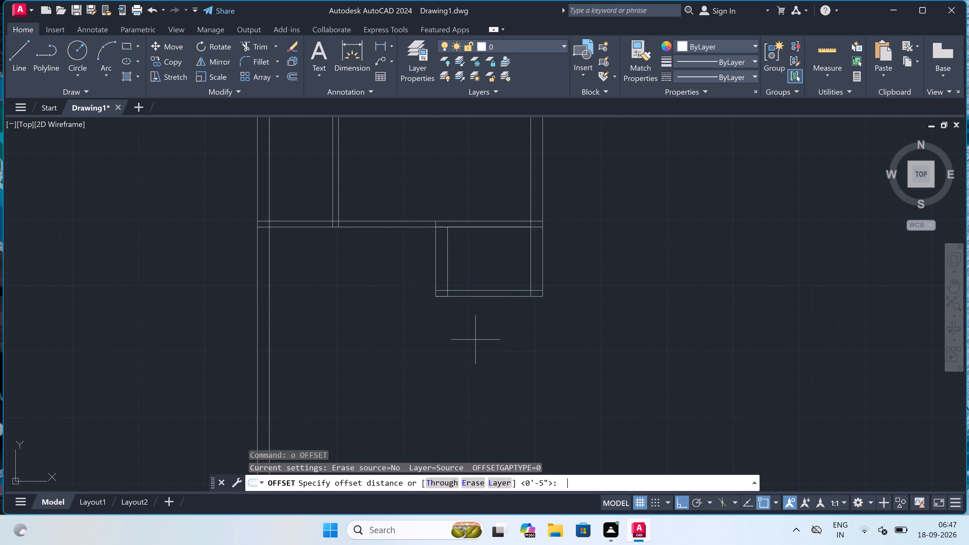
left_click(486, 299)
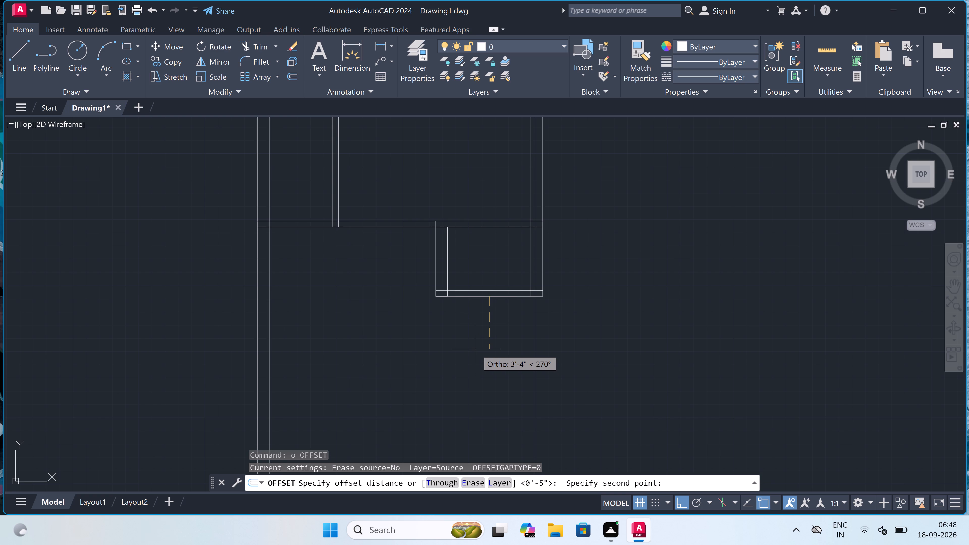
type("5'")
key("space")
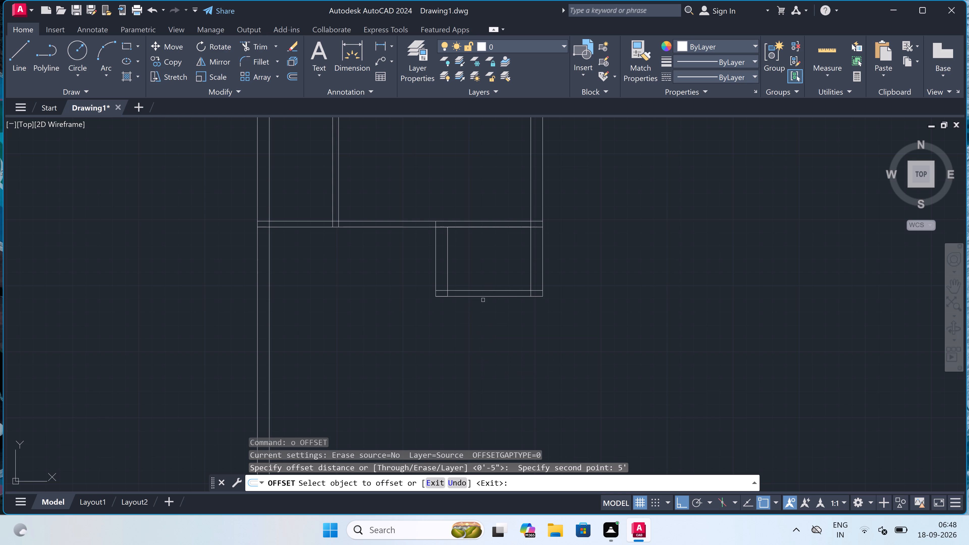
left_click_drag(483, 297, 483, 300)
left_click(477, 329)
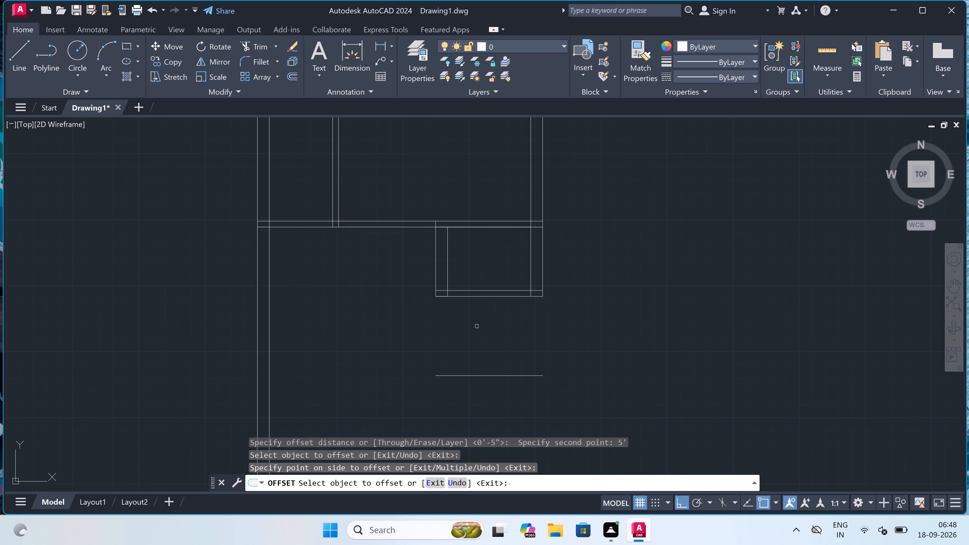
key("Escape")
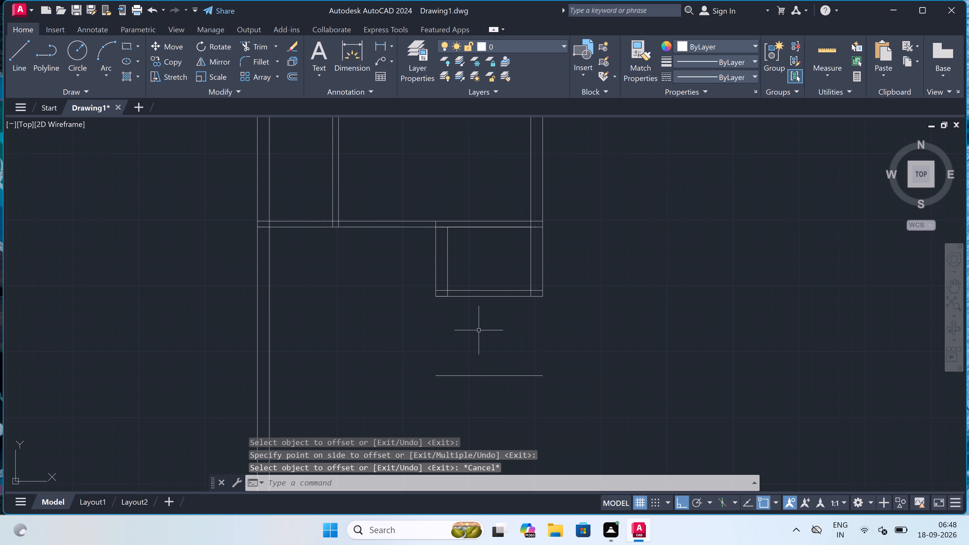
Offset the new lower horizontal line 9" downward to give the wall its thickness.
key("space")
left_click_drag(498, 376, 499, 384)
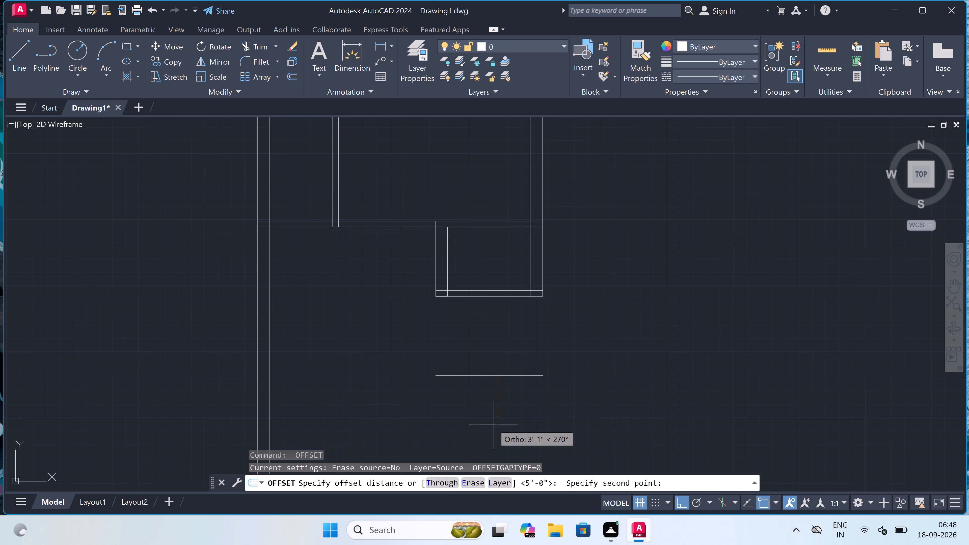
type("9\"")
key("space")
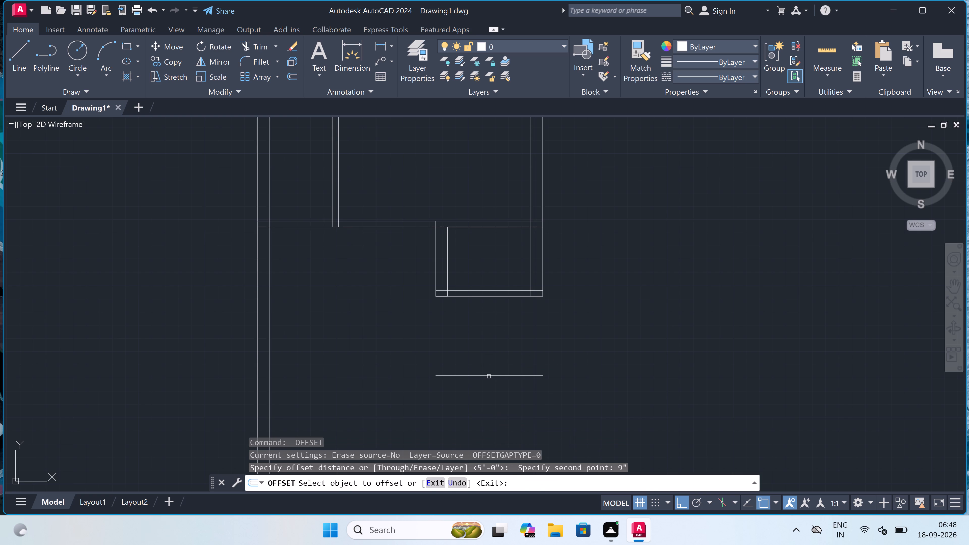
left_click_drag(488, 376, 488, 379)
left_click(479, 419)
key("Escape")
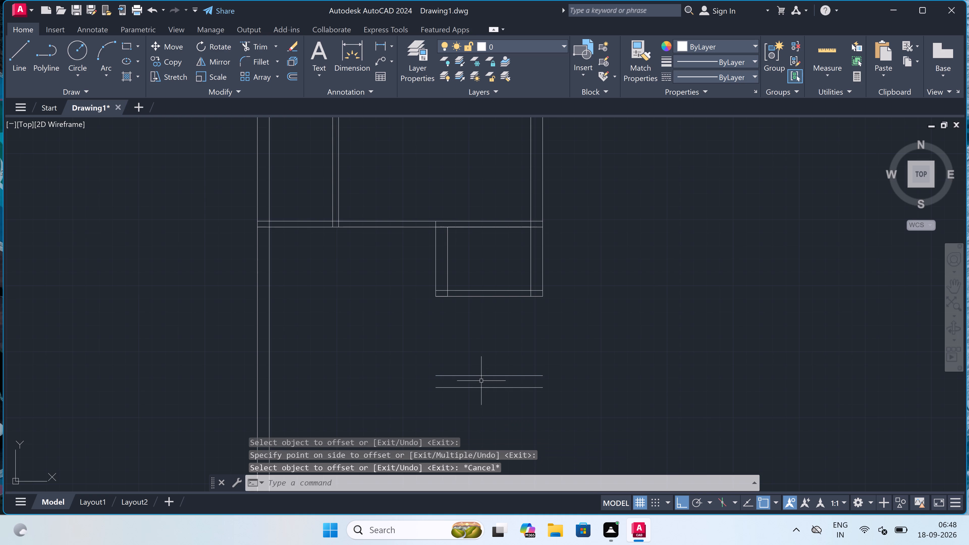
Extend both lines of the small room's right wall down to the lower line of the new 9" horizontal wall.
type("ex")
key("space")
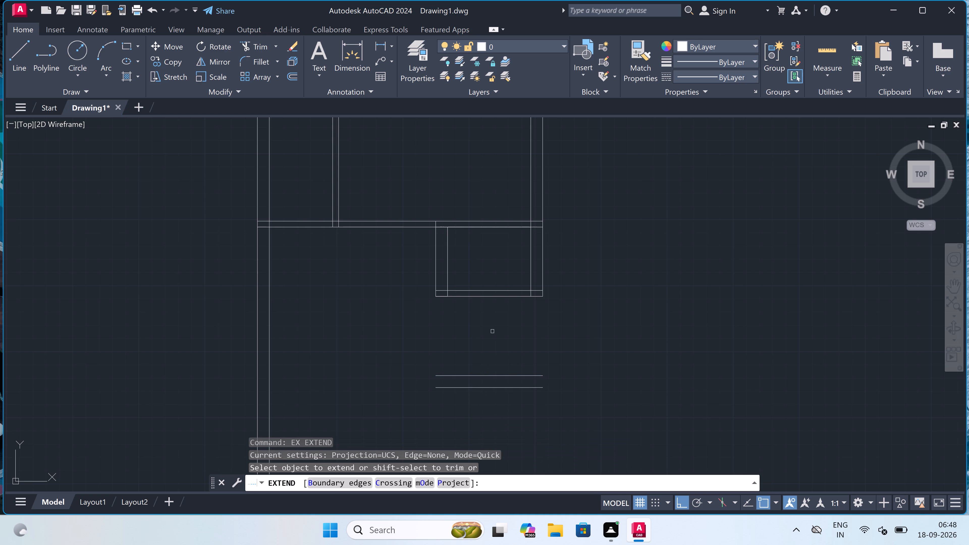
left_click(496, 262)
left_click(585, 260)
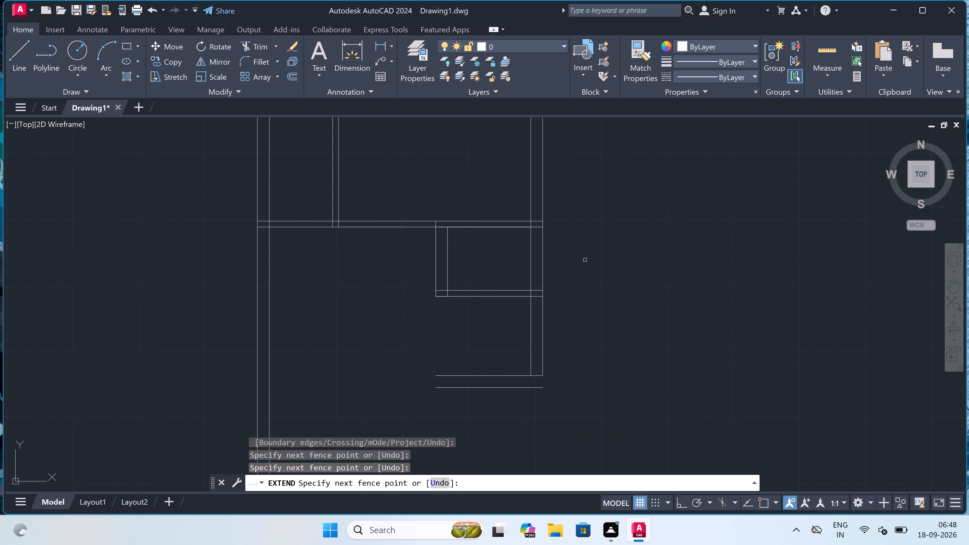
left_click(526, 323)
left_click(562, 317)
key("Escape")
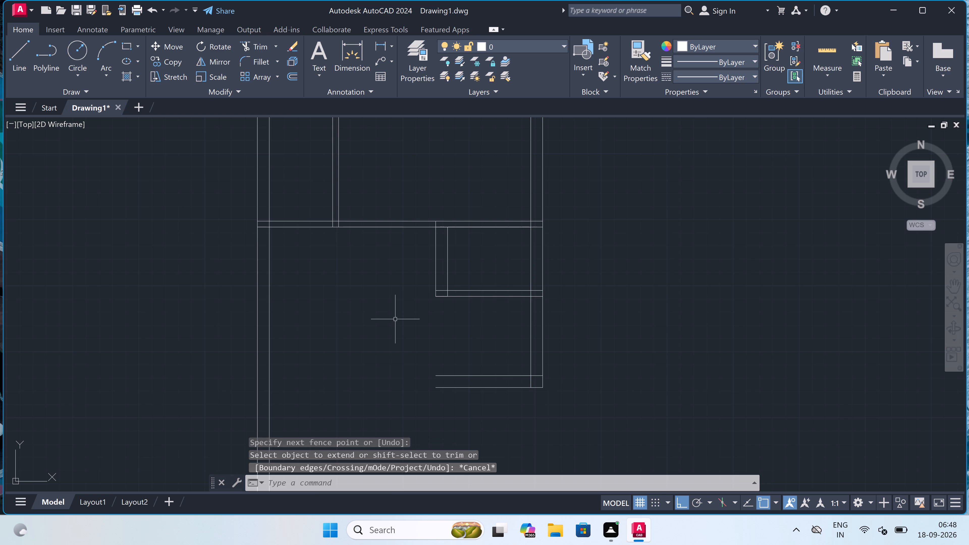
Offset the lower line of the large room's bottom wall 17'1" downward.
scroll(395, 319, "down", 2)
scroll(380, 335, "up", 2)
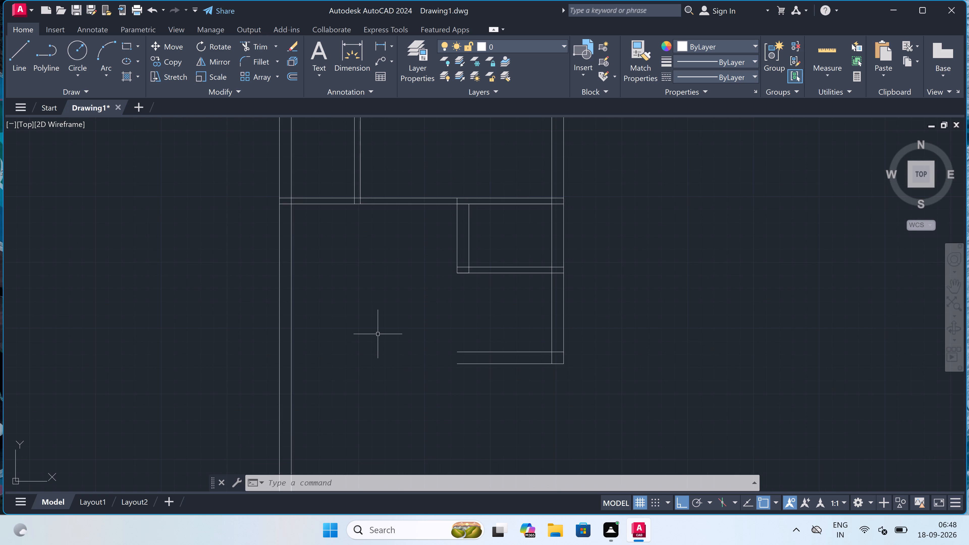
scroll(378, 334, "up", 1)
scroll(378, 334, "down", 1)
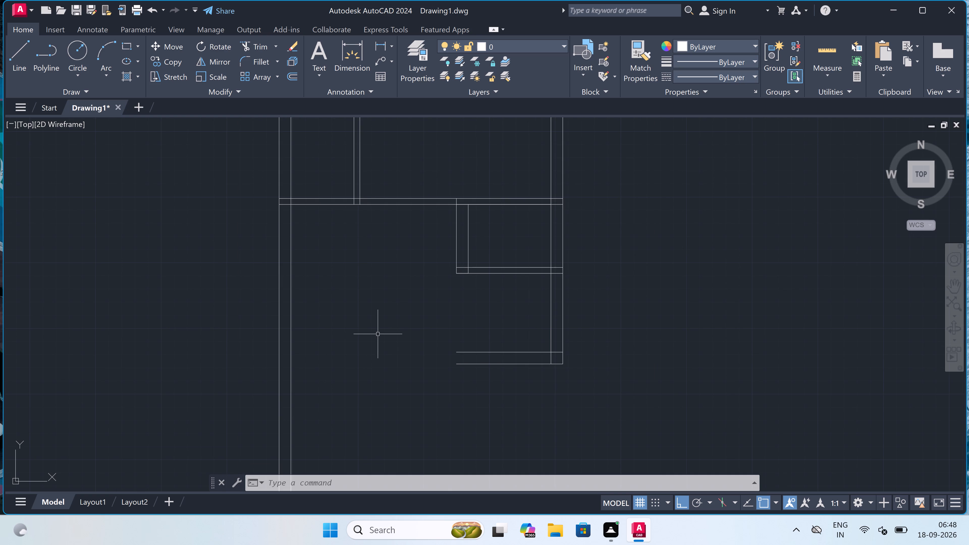
scroll(378, 334, "down", 1)
scroll(378, 334, "up", 1)
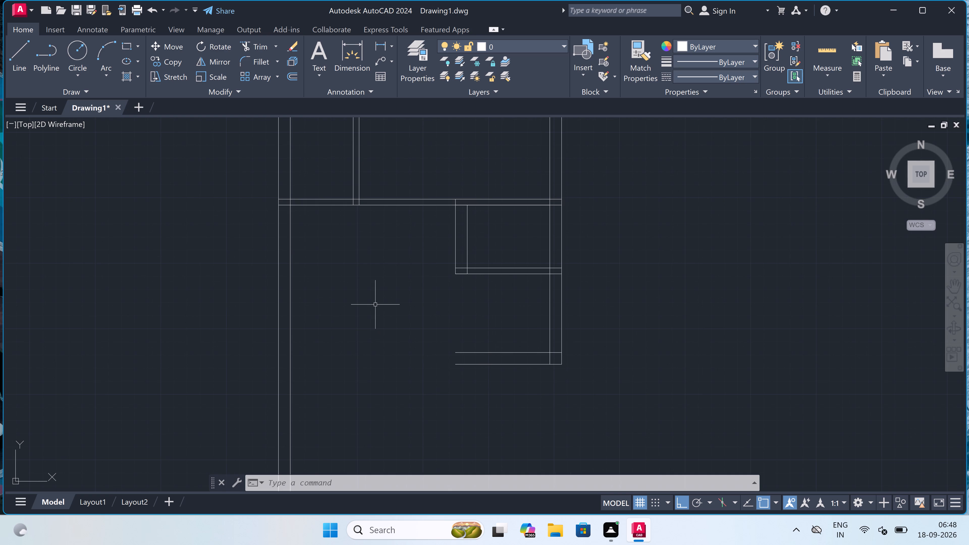
type("o")
key("space")
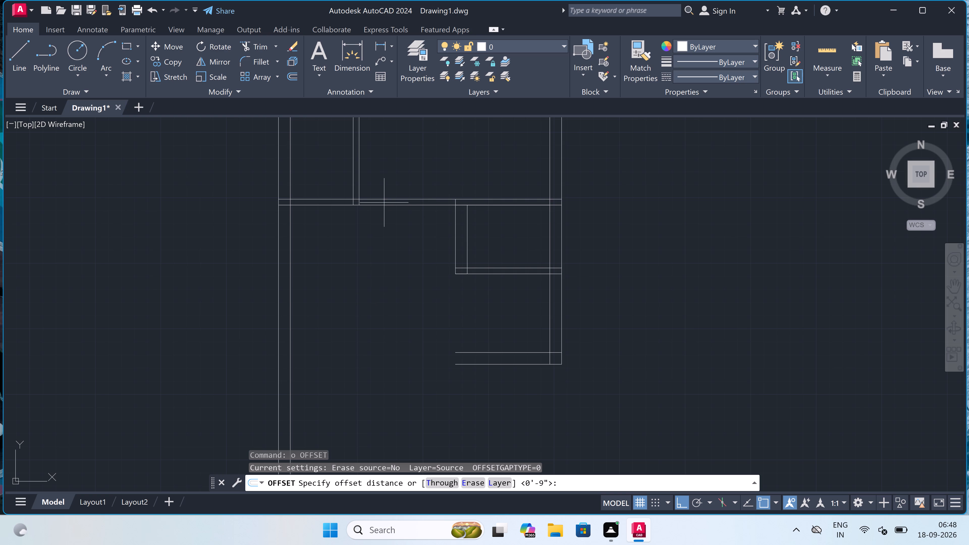
left_click_drag(384, 205, 384, 208)
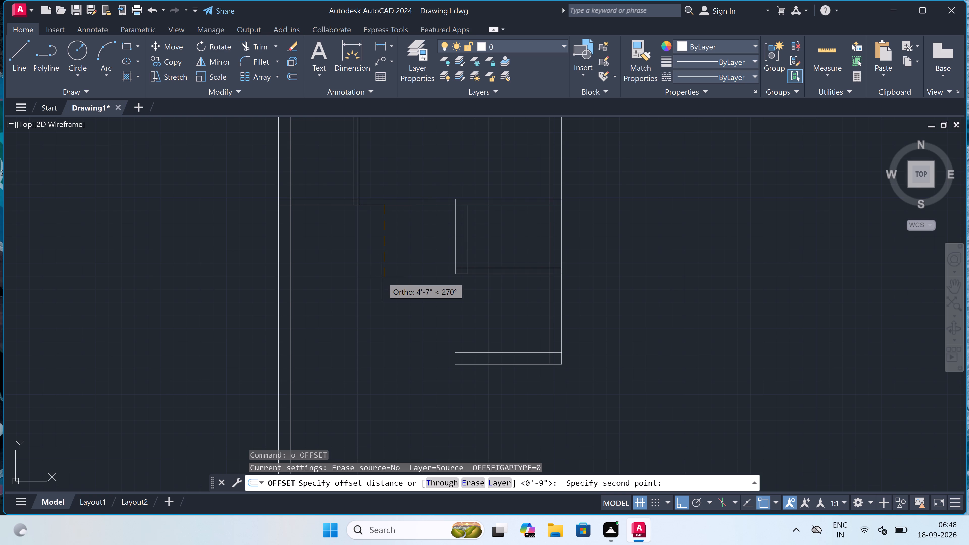
type("17")
type("'1\"")
key("space")
left_click(366, 206)
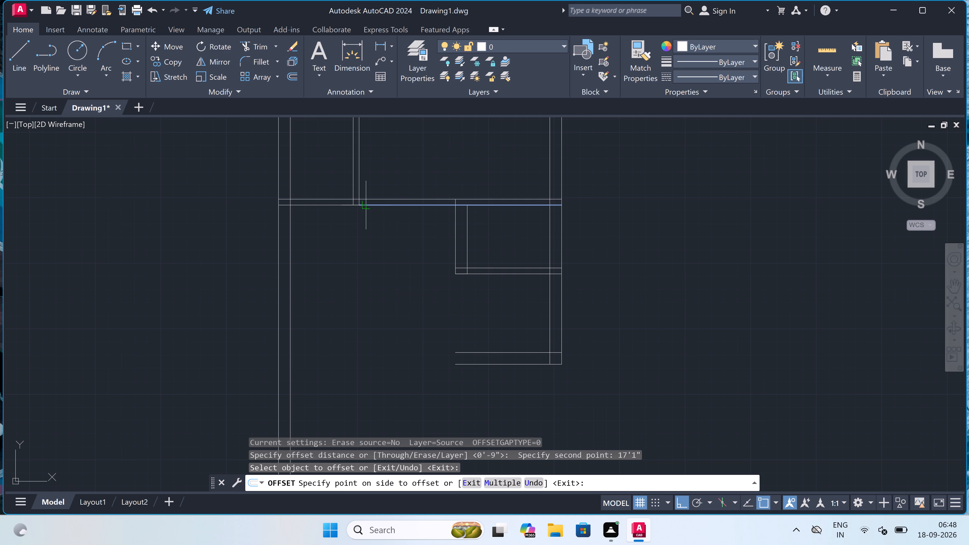
left_click(367, 259)
scroll(369, 257, "down", 3)
scroll(364, 279, "up", 3)
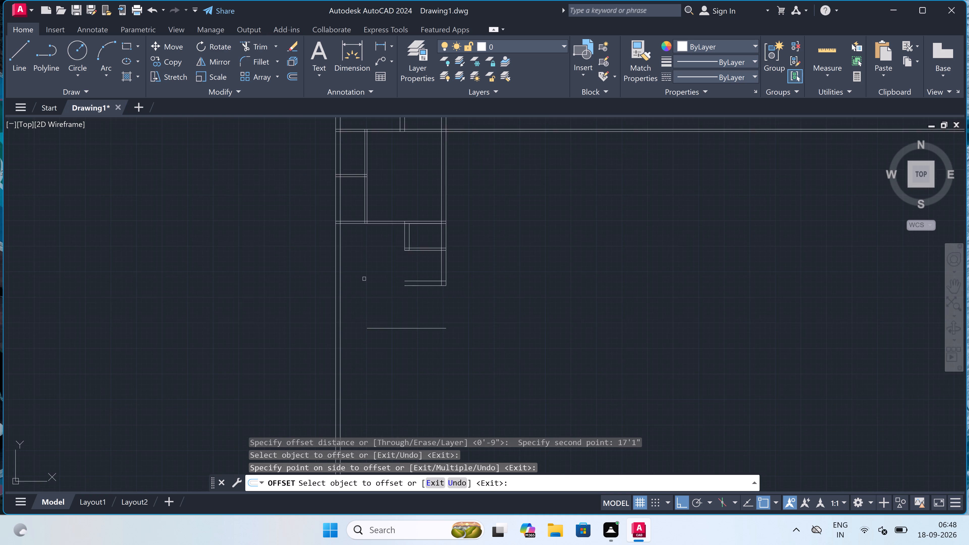
key("Escape")
Extend the new bottom horizontal line left to the inner line of the long left outer wall.
key("e")
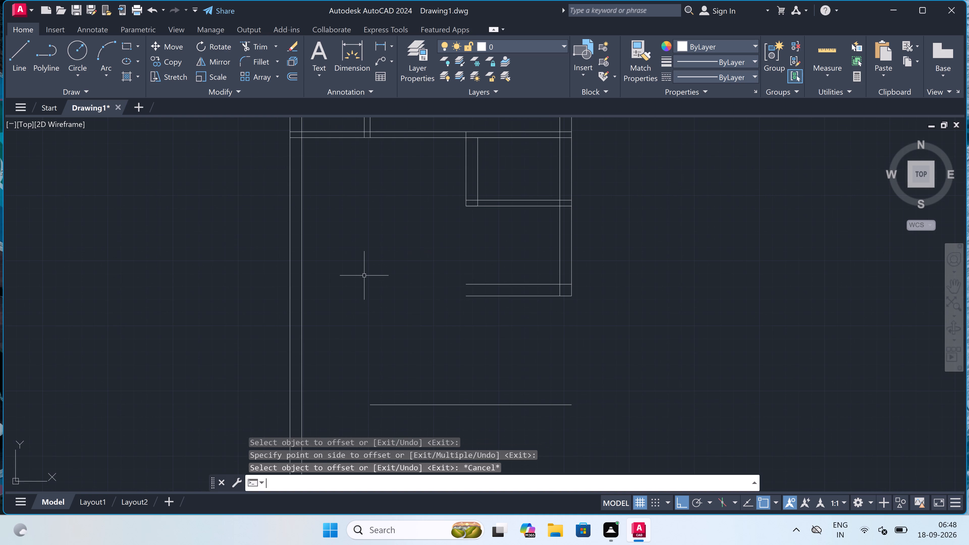
key("x")
key("space")
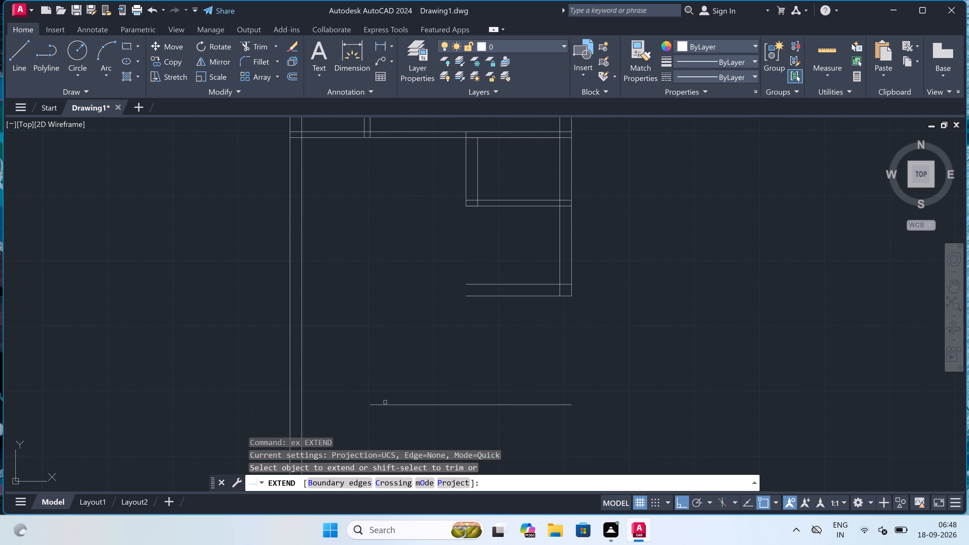
left_click(384, 406)
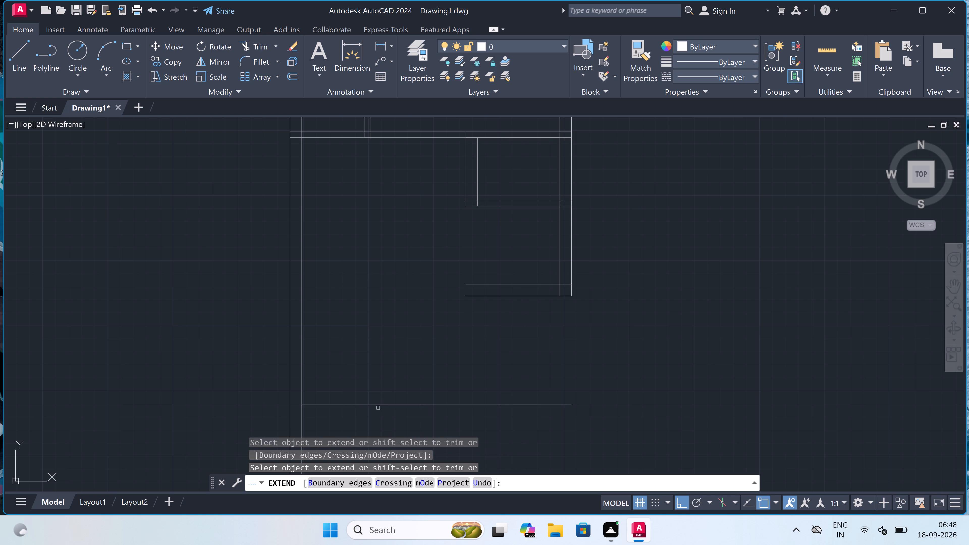
scroll(358, 403, "down", 4)
scroll(351, 403, "up", 3)
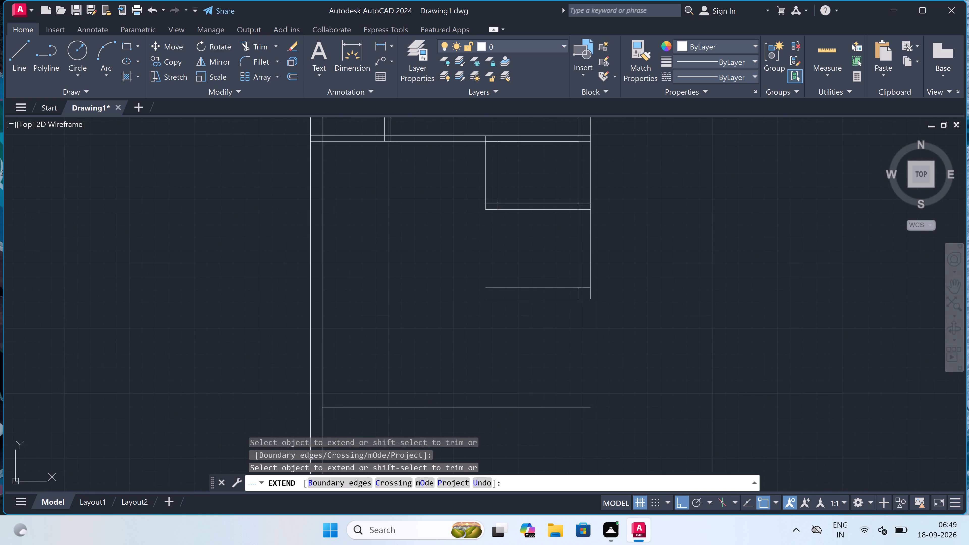
key("Escape")
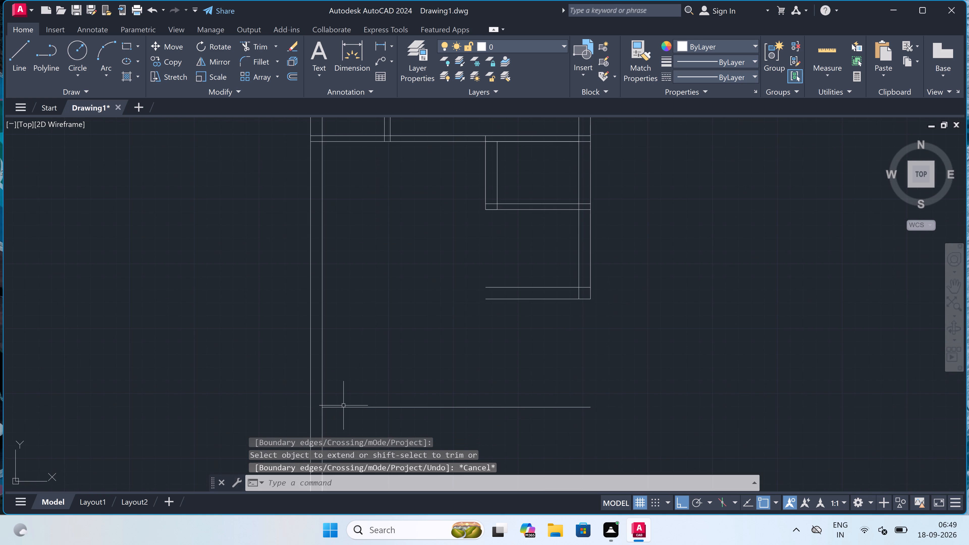
Offset the extended bottom horizontal line 9" downward to form the wall thickness.
key("o")
key("space")
scroll(352, 390, "down", 2)
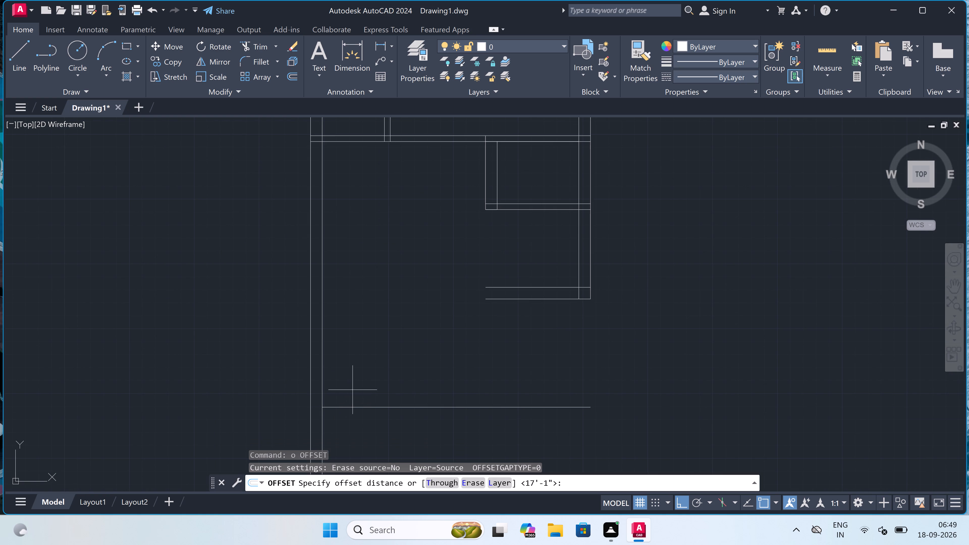
scroll(352, 390, "down", 1)
scroll(355, 442, "up", 2)
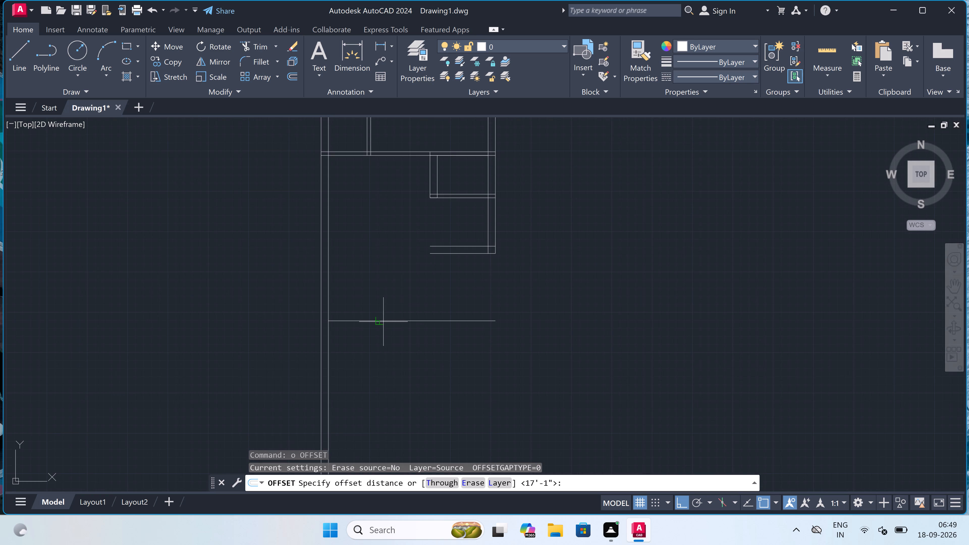
left_click_drag(382, 322, 382, 325)
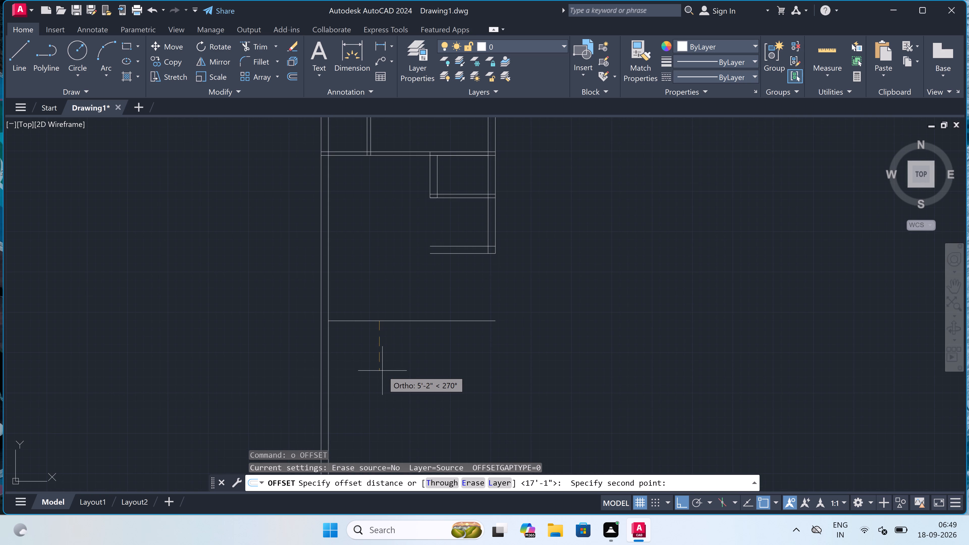
key("9")
type("\"")
key("space")
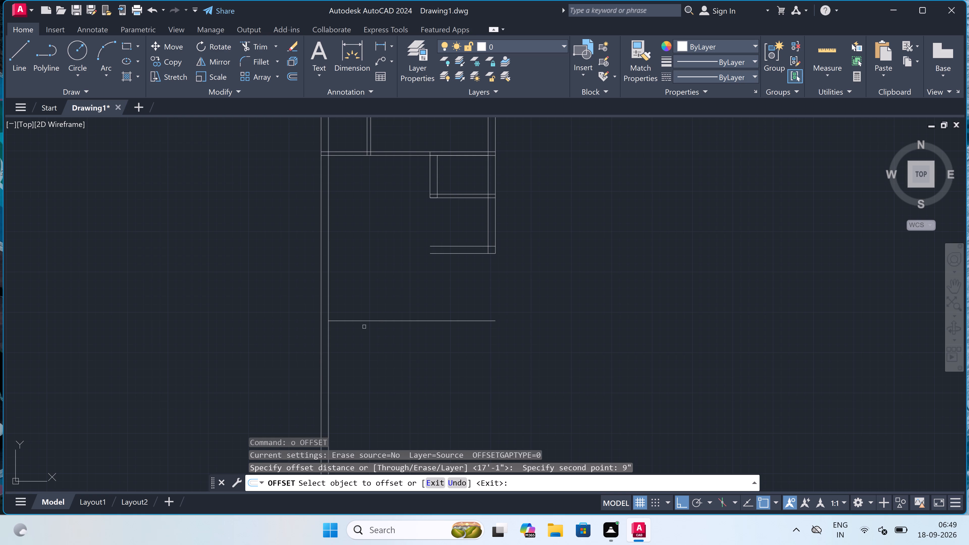
left_click_drag(364, 321, 363, 326)
left_click(355, 345)
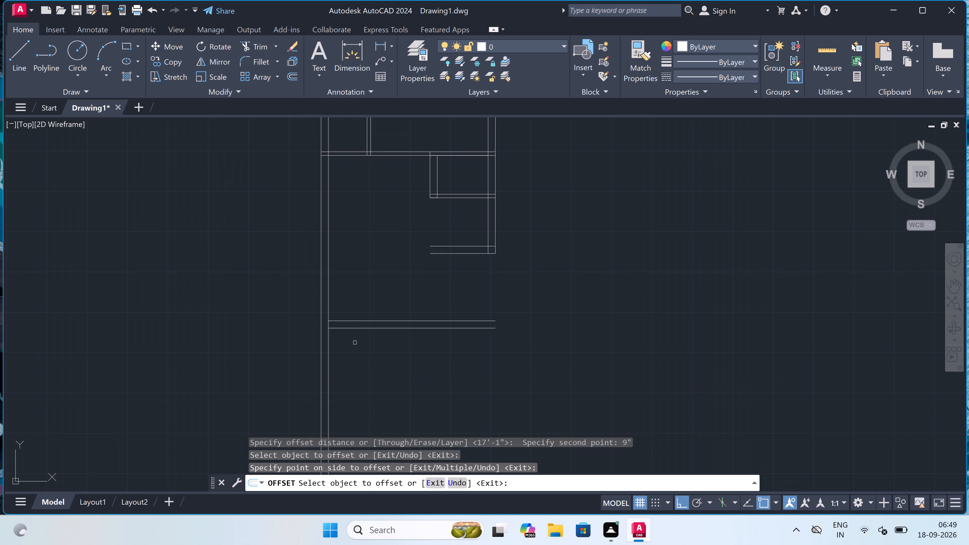
key("Escape")
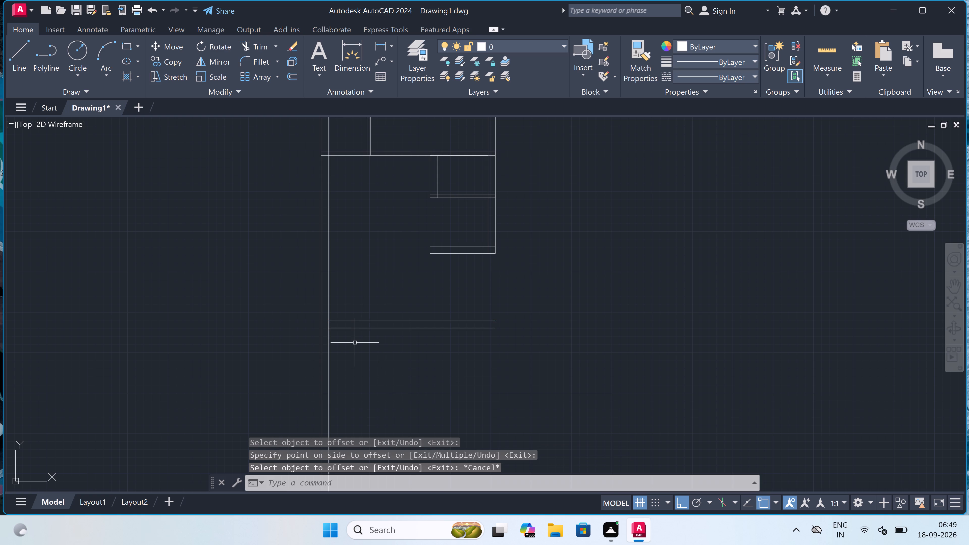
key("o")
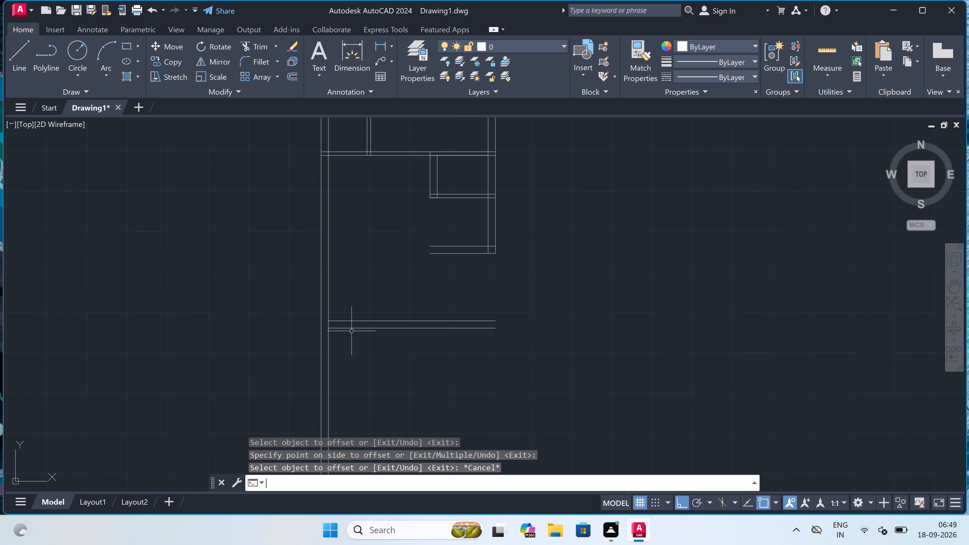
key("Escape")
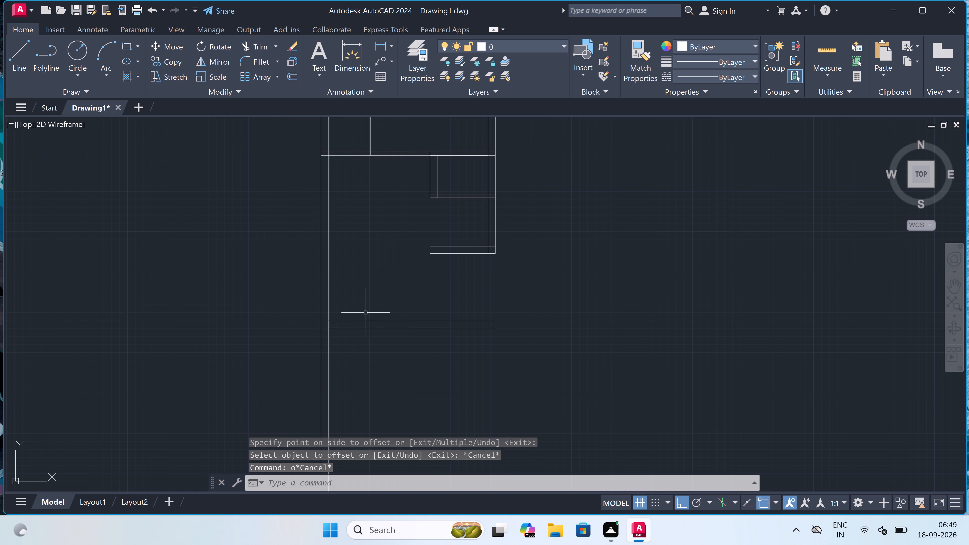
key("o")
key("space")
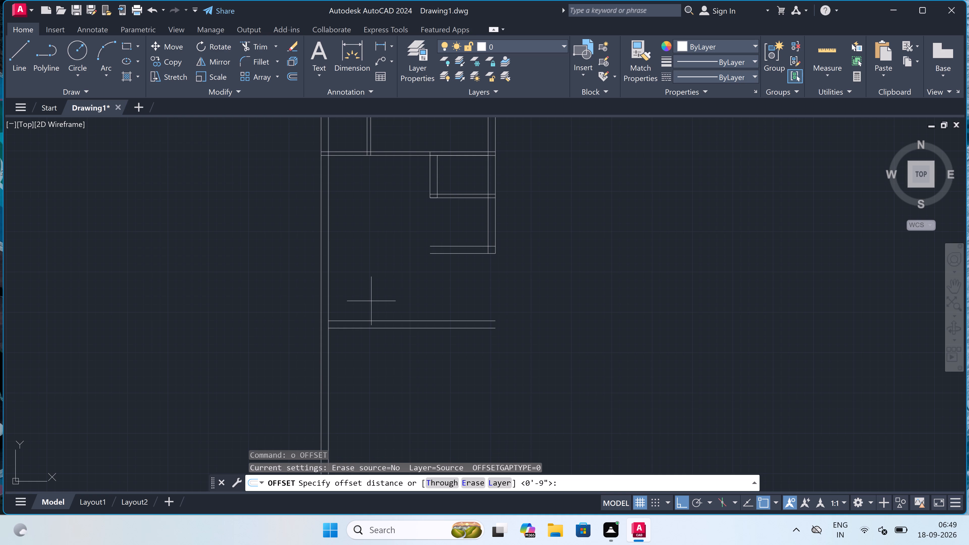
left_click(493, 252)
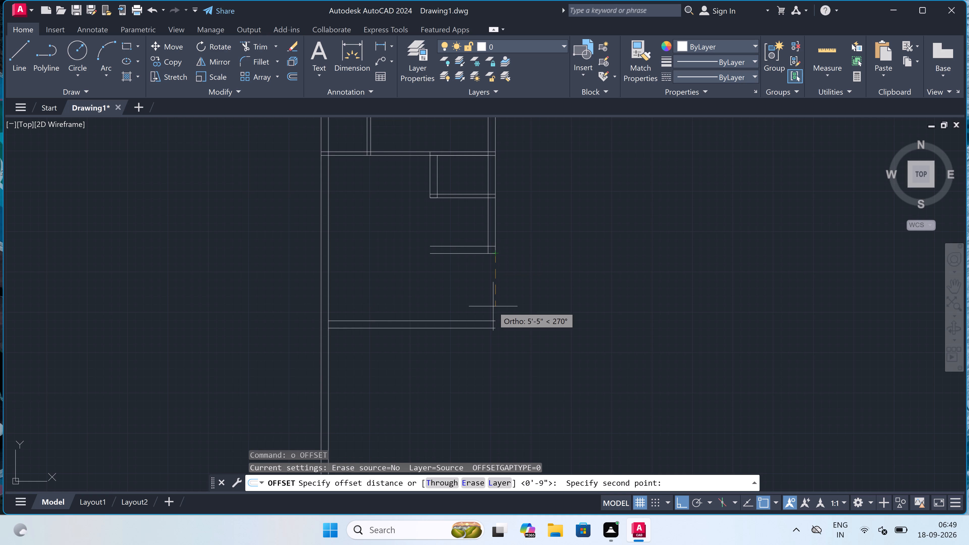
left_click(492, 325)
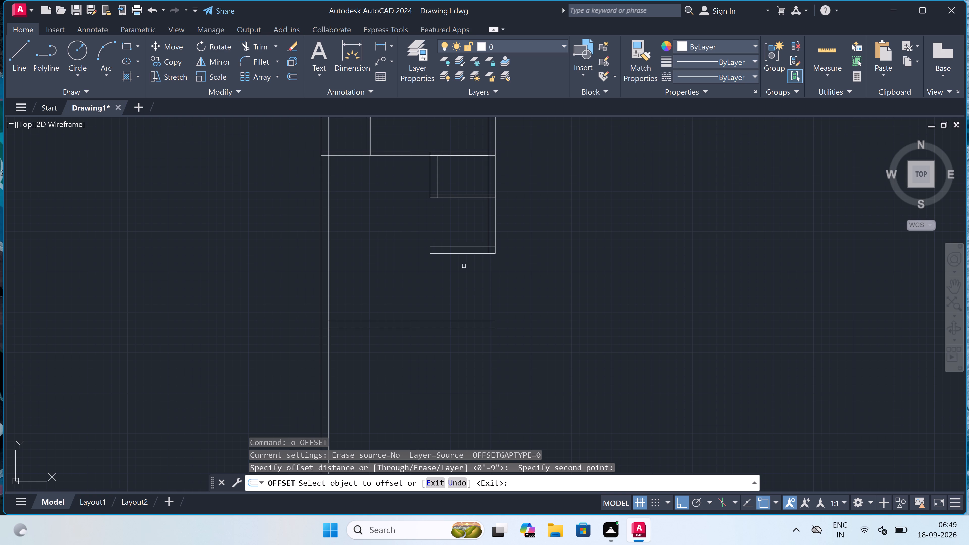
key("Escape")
Draw a vertical line from the 9" horizontal wall's lower right corner to the bottom wall's lower line, plus a 9" segment back up.
key("l")
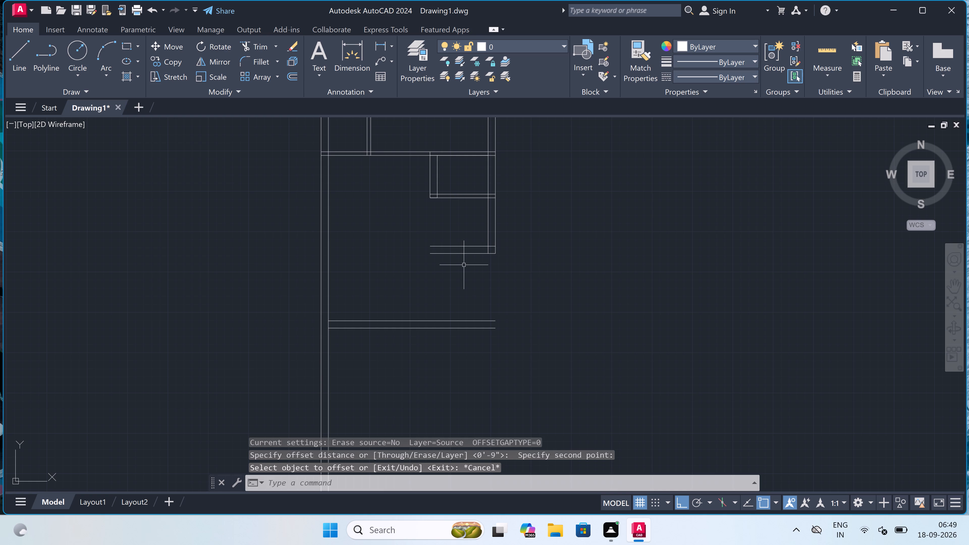
key("space")
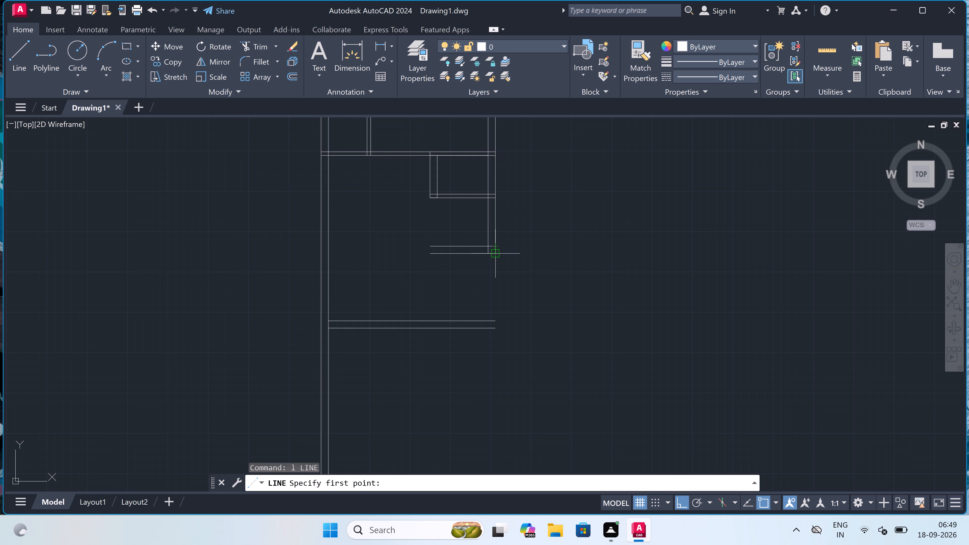
left_click(494, 253)
left_click(493, 326)
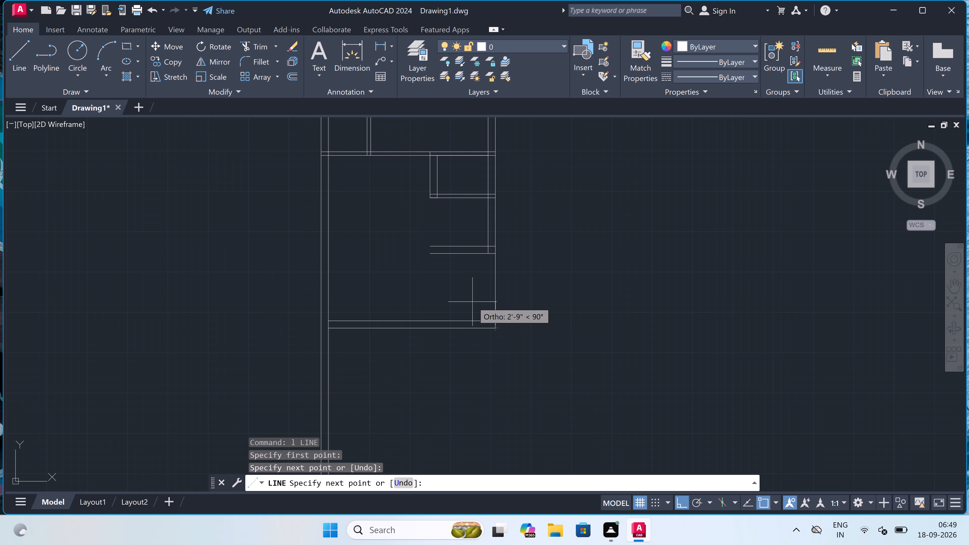
type("9\"")
key("space")
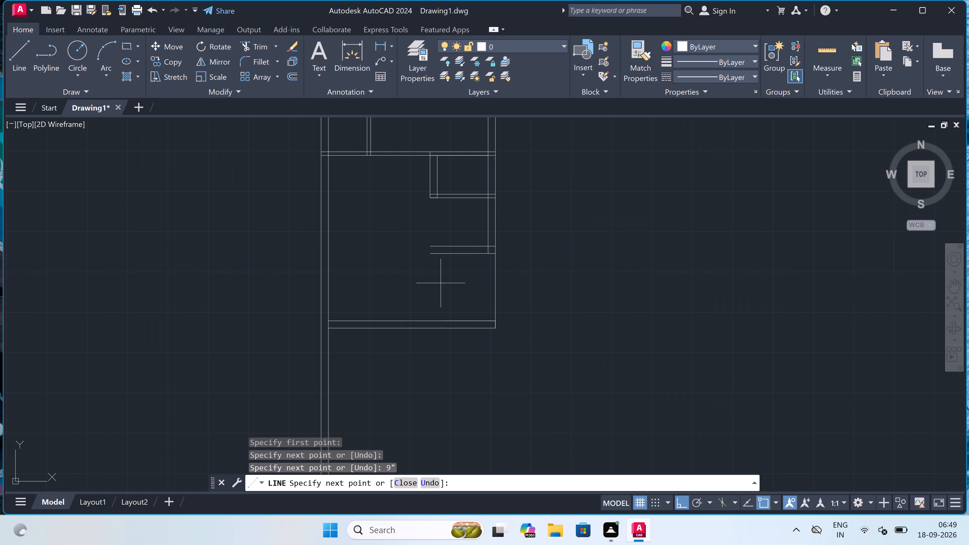
key("Escape")
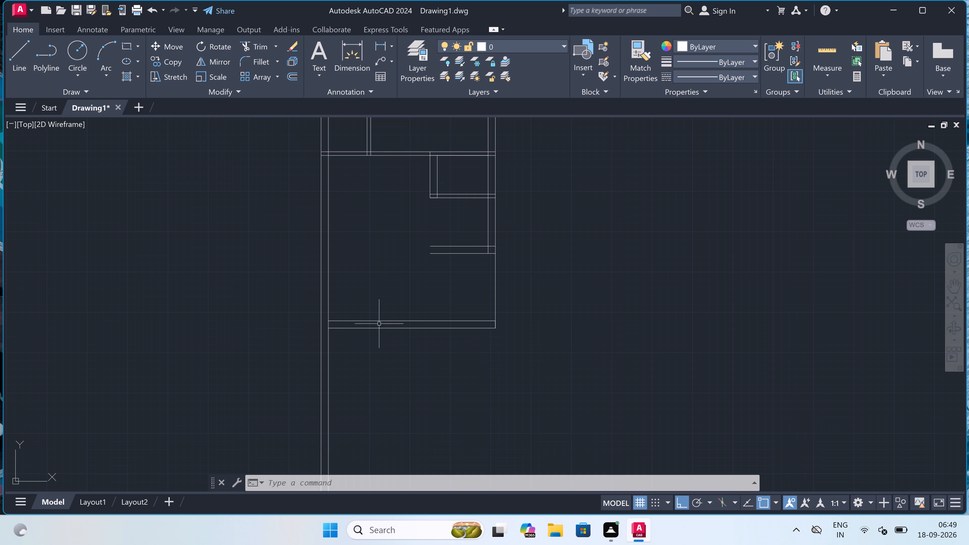
Draw a line 9'9" right along the bottom wall's upper line from the left outer wall, up and across to the upper 9" wall line's left end.
key("o")
key("Escape")
type("l")
key("space")
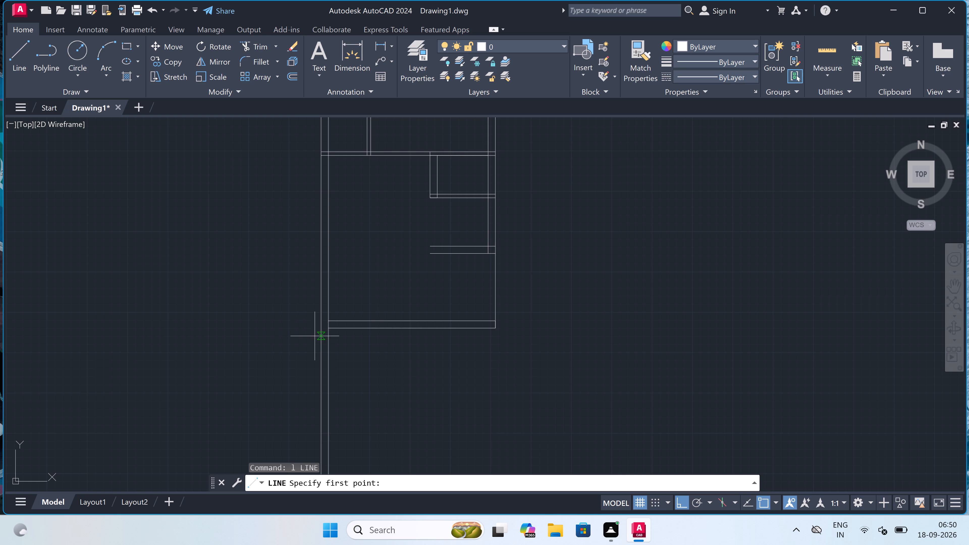
left_click(330, 321)
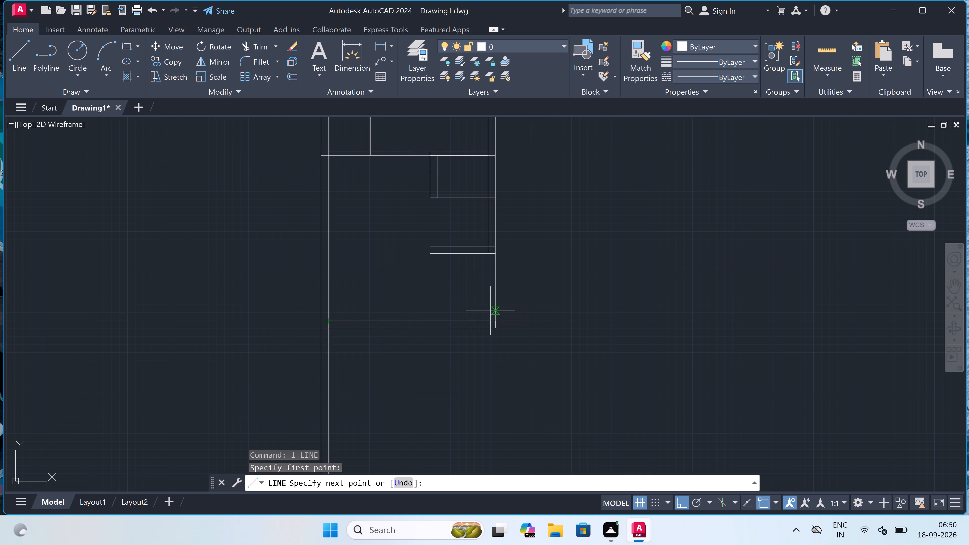
type("9'9\"")
key("space")
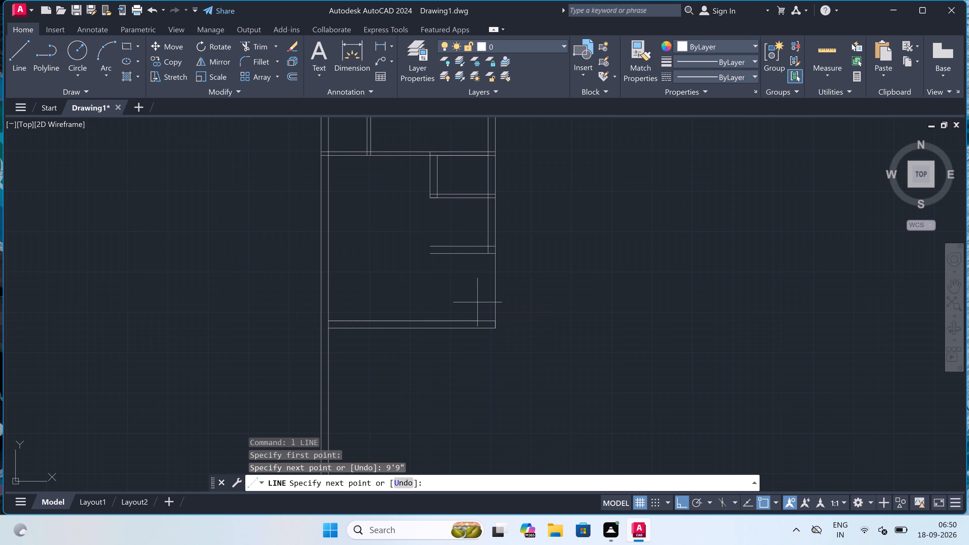
scroll(416, 244, "up", 3)
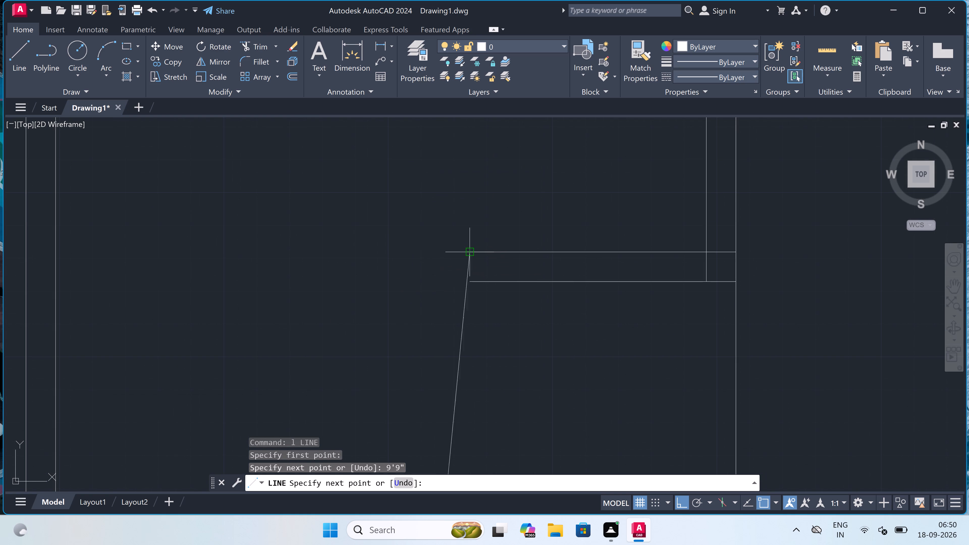
left_click(440, 252)
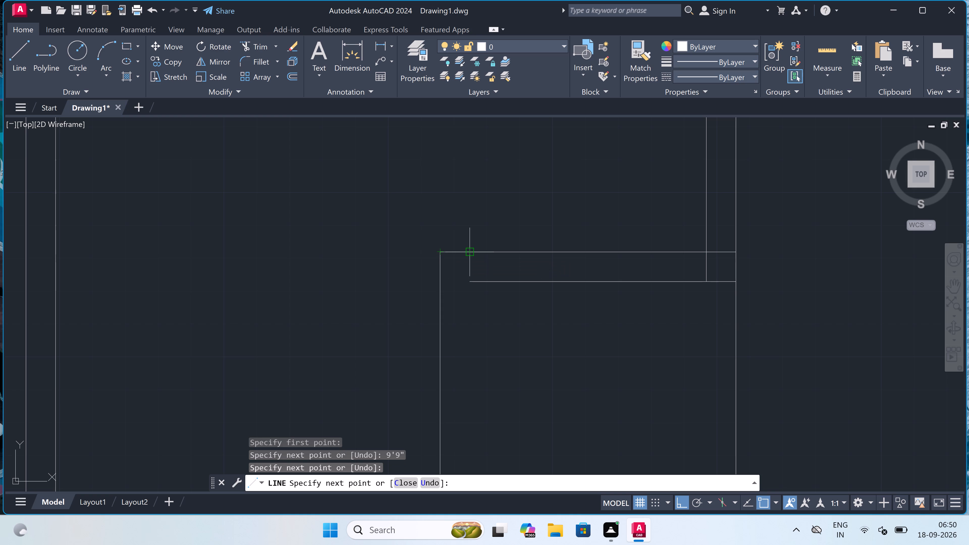
double_click(471, 253)
key("Escape")
Draw a vertical line from the left end of the 9" horizontal wall's lower line down to the bottom wall's upper line.
key("space")
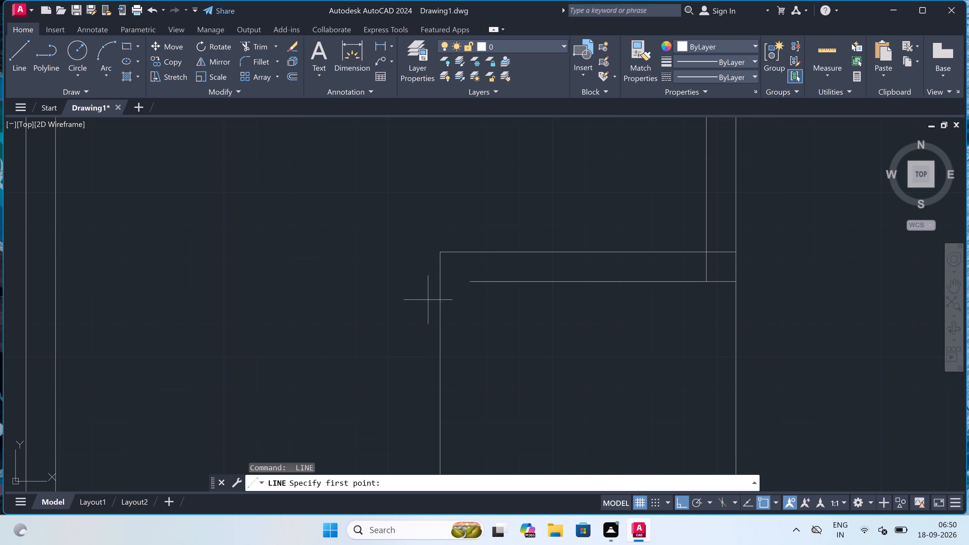
left_click(470, 281)
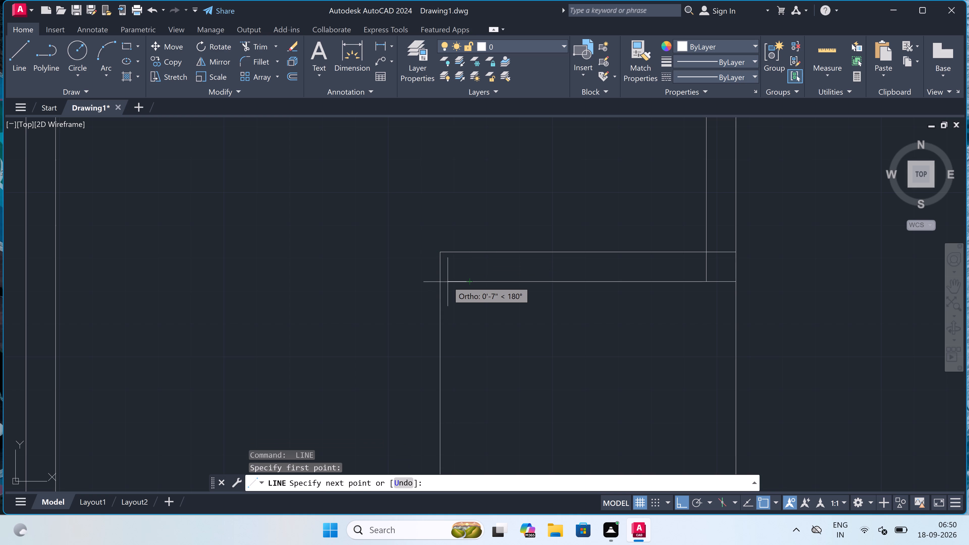
scroll(450, 279, "down", 2)
scroll(453, 279, "up", 1)
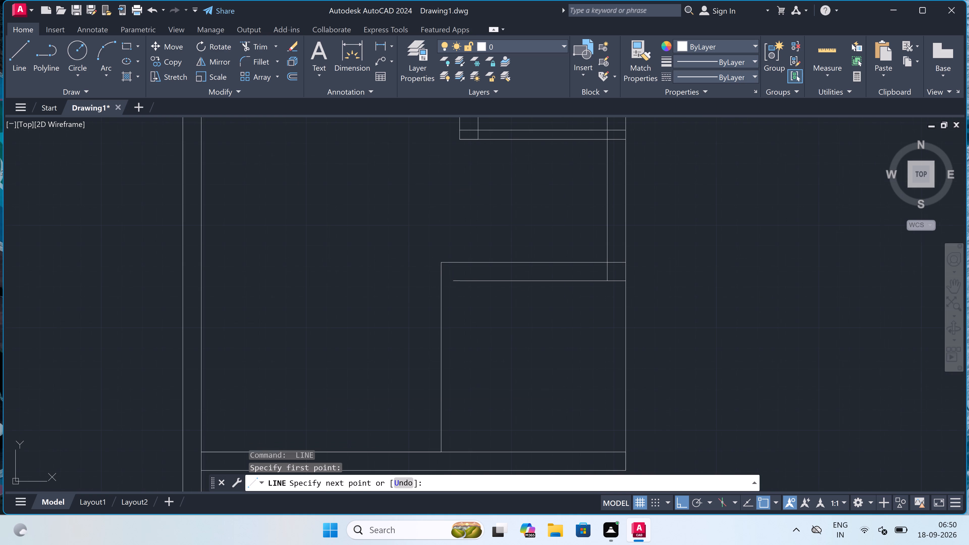
scroll(455, 345, "down", 2)
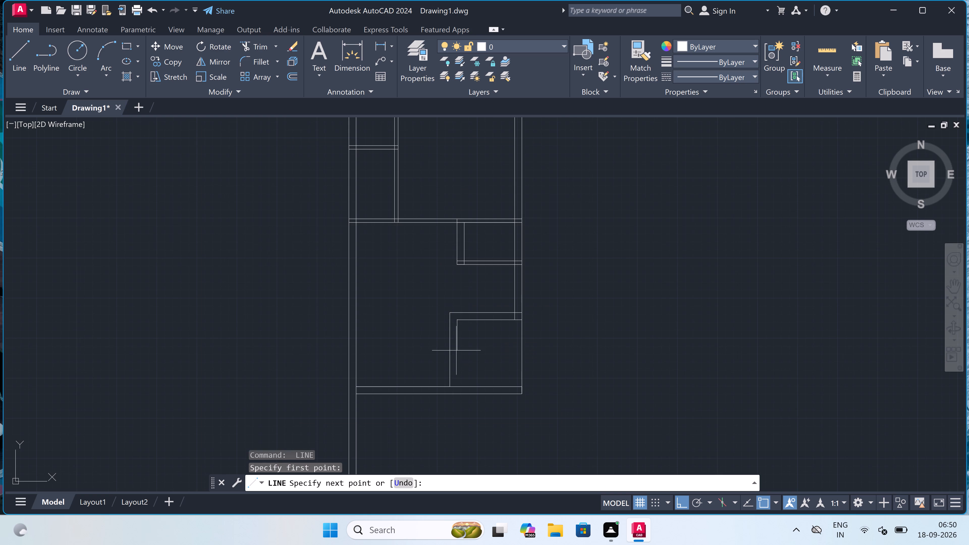
scroll(453, 386, "up", 3)
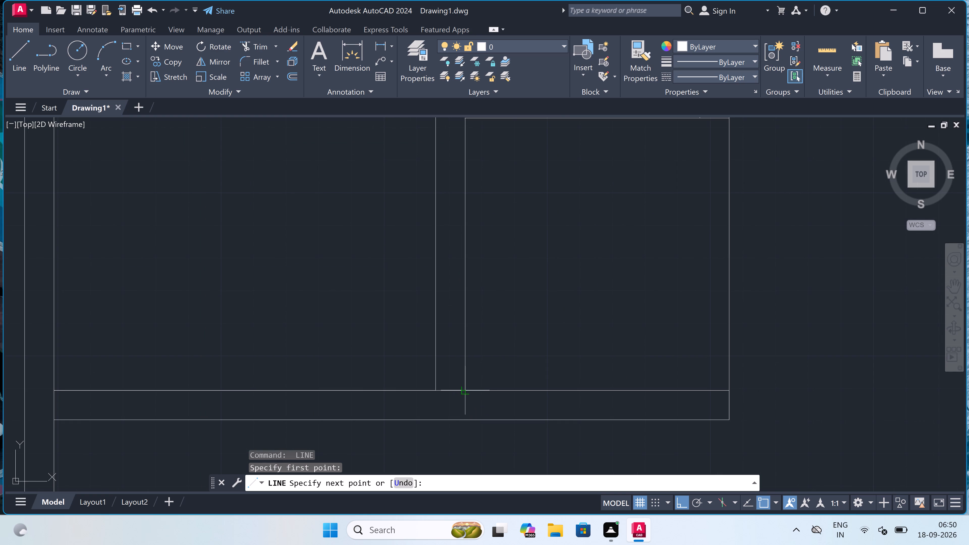
left_click(463, 394)
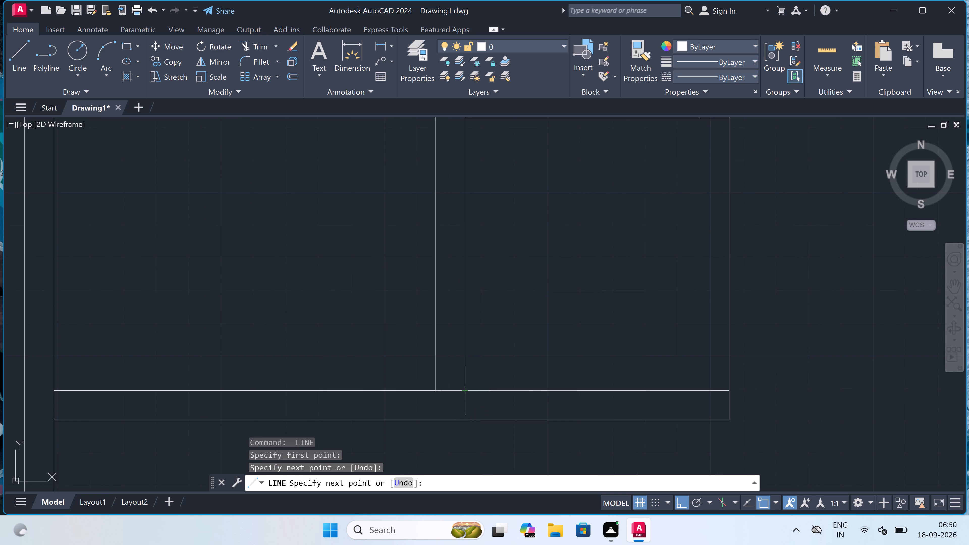
key("Escape")
Continue the new vertical wall's inner line with a line down to the bottom wall's lower line.
scroll(422, 349, "down", 3)
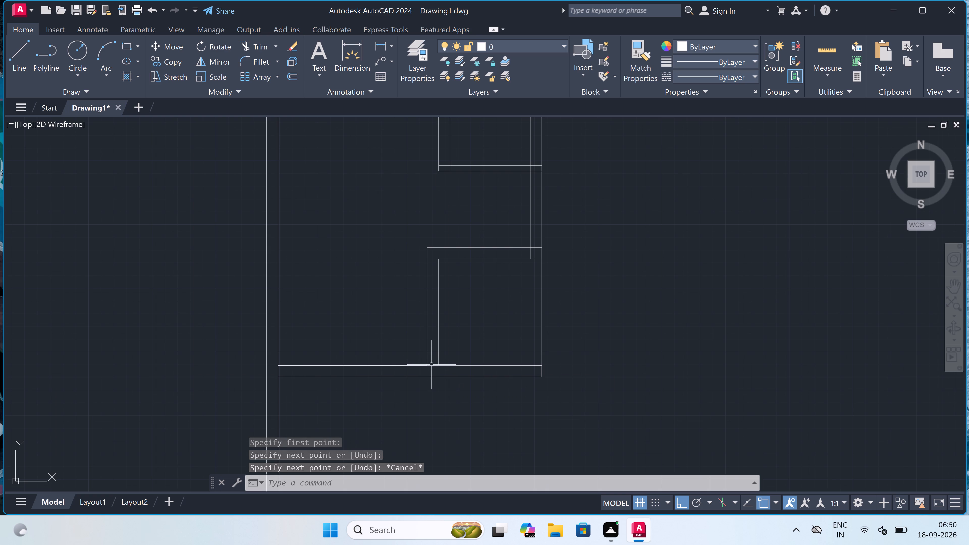
scroll(968, 544, "up", 2)
key("space")
scroll(432, 369, "up", 1)
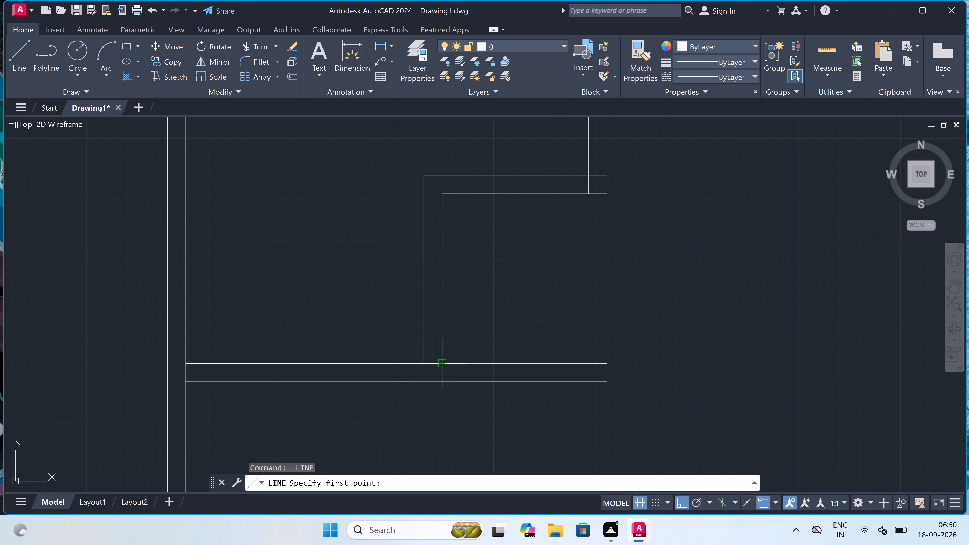
left_click_drag(453, 359, 457, 360)
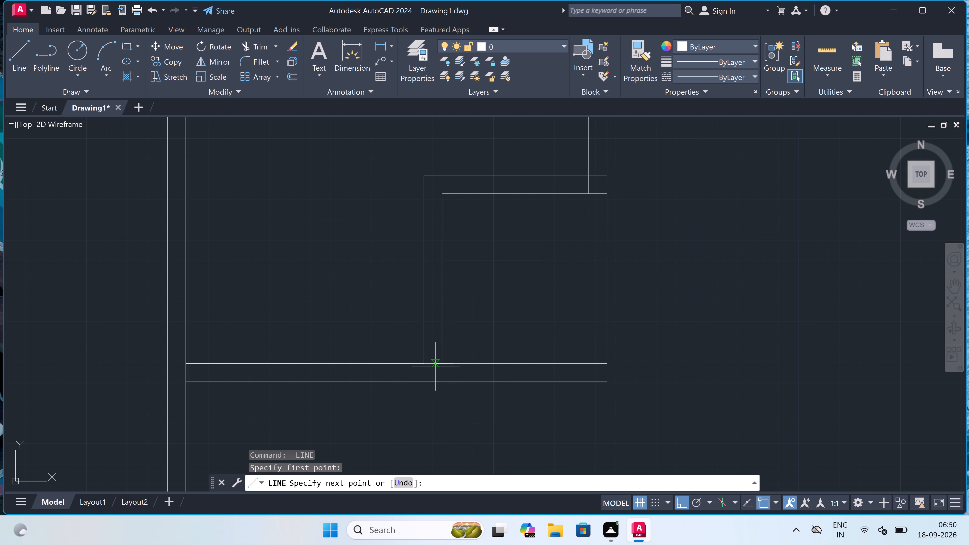
left_click(439, 366)
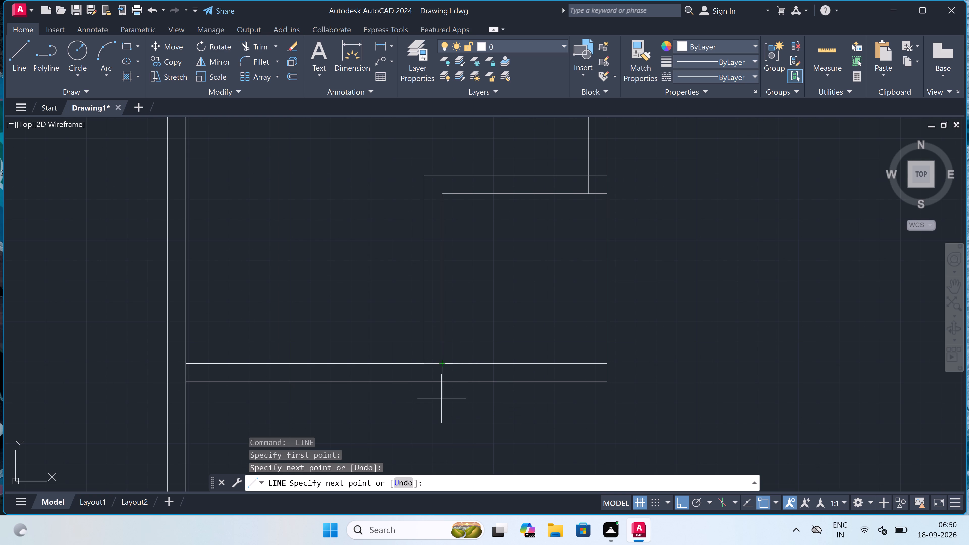
left_click(444, 378)
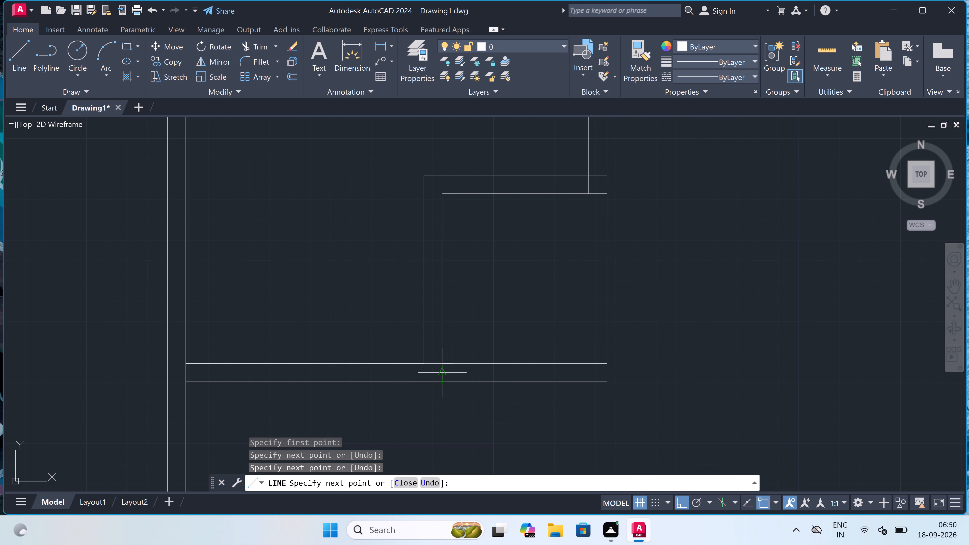
key("Escape")
Trim the bottom wall's upper line between the new vertical wall lines, and both bottom wall lines to the right of that wall.
type("tr")
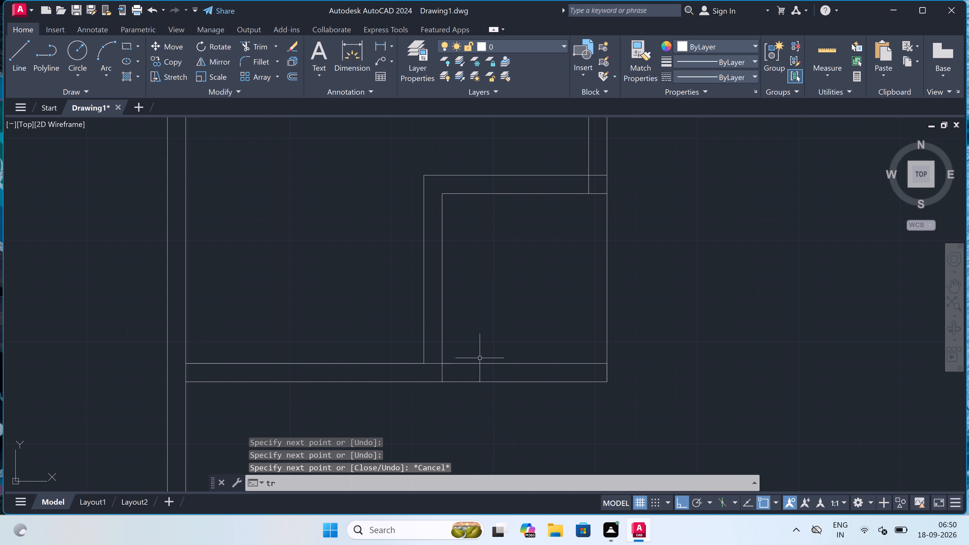
key("space")
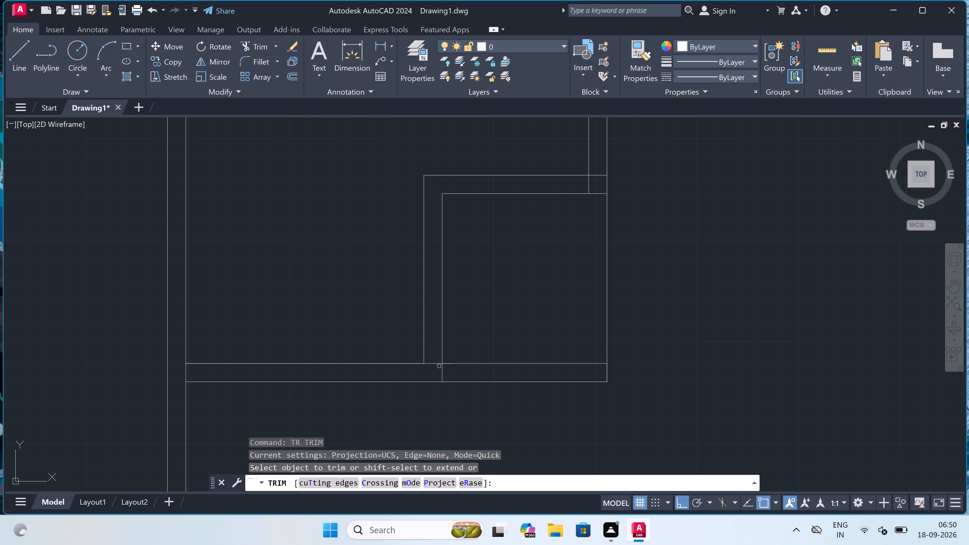
left_click(439, 366)
left_click(436, 356)
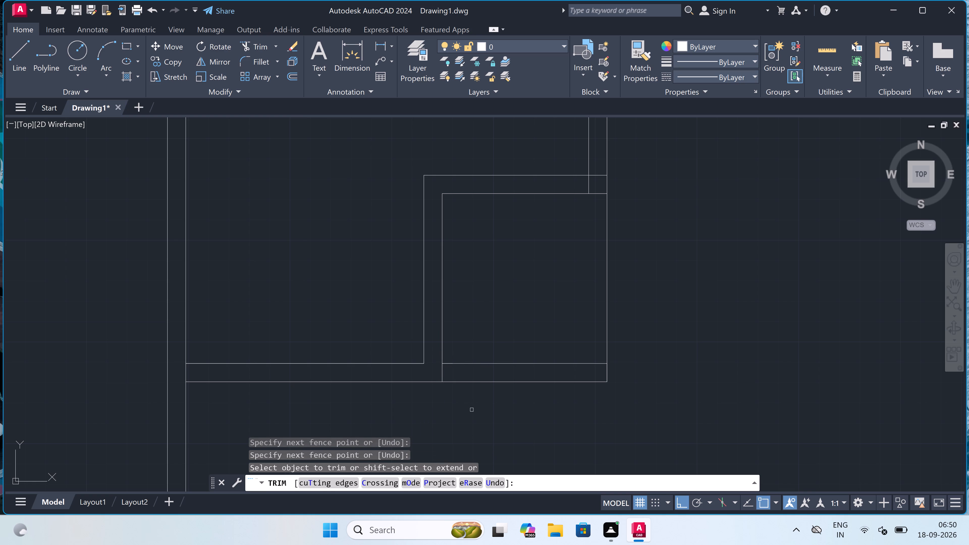
left_click(473, 410)
double_click(486, 352)
scroll(461, 370, "up", 2)
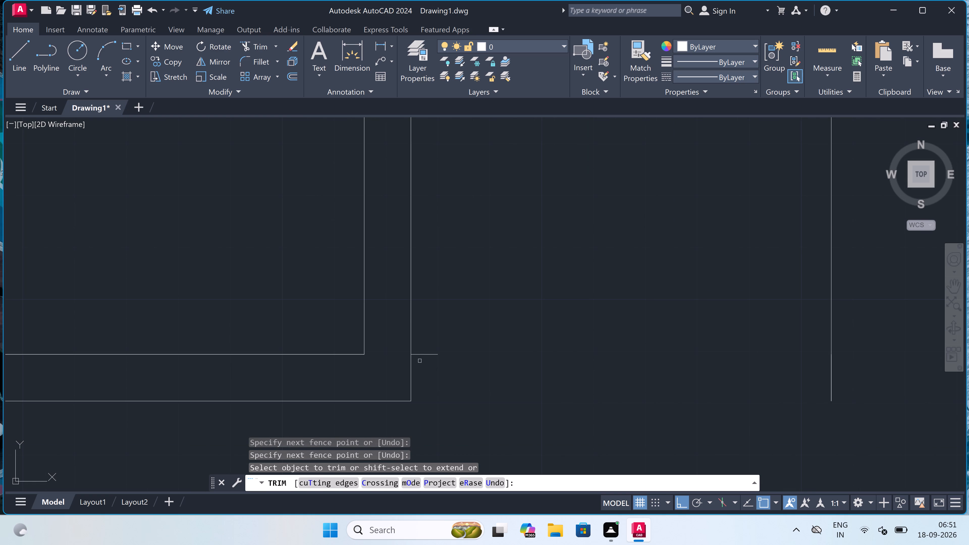
left_click(420, 361)
left_click(421, 332)
scroll(421, 332, "down", 4)
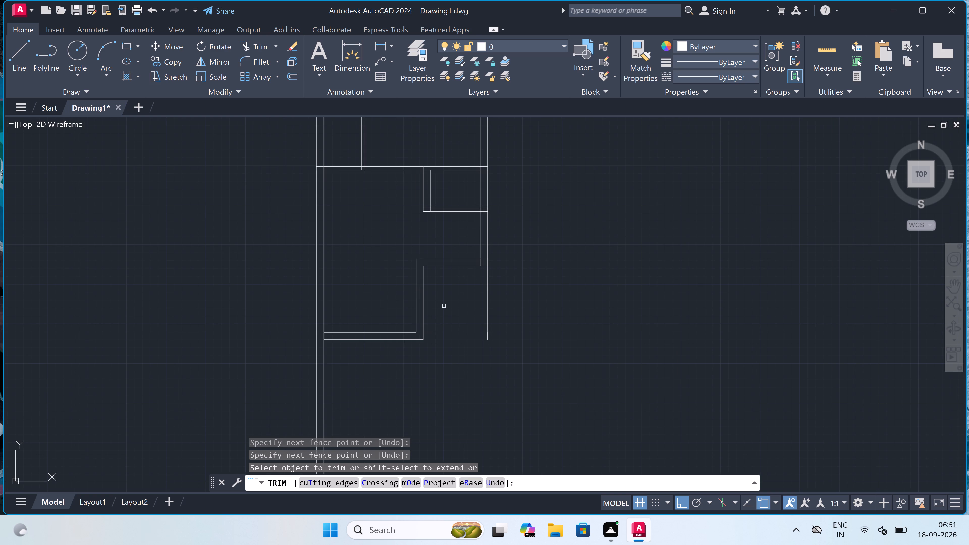
Trim away the outer wall line hanging below the stepped wall's lower corner on the right side of the plan.
left_click(453, 291)
left_click(538, 281)
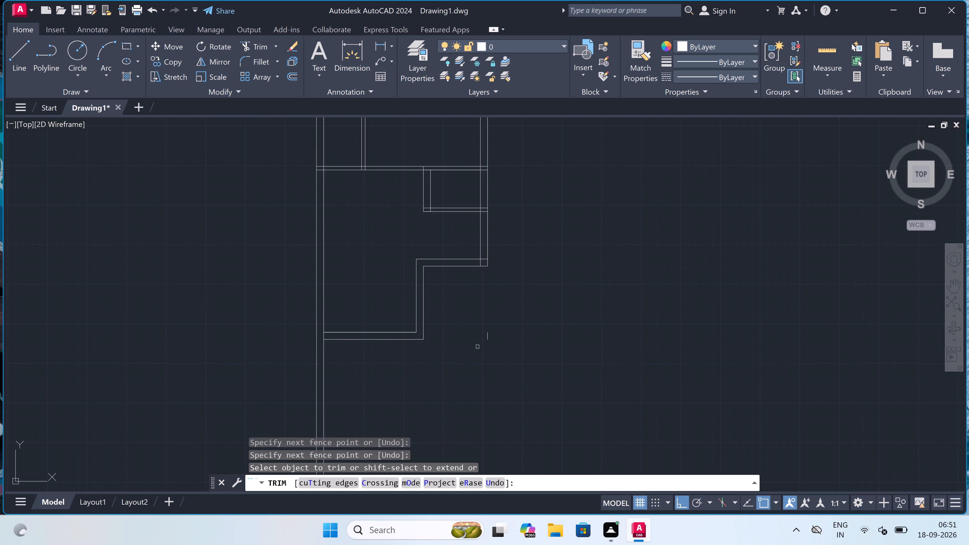
left_click(475, 349)
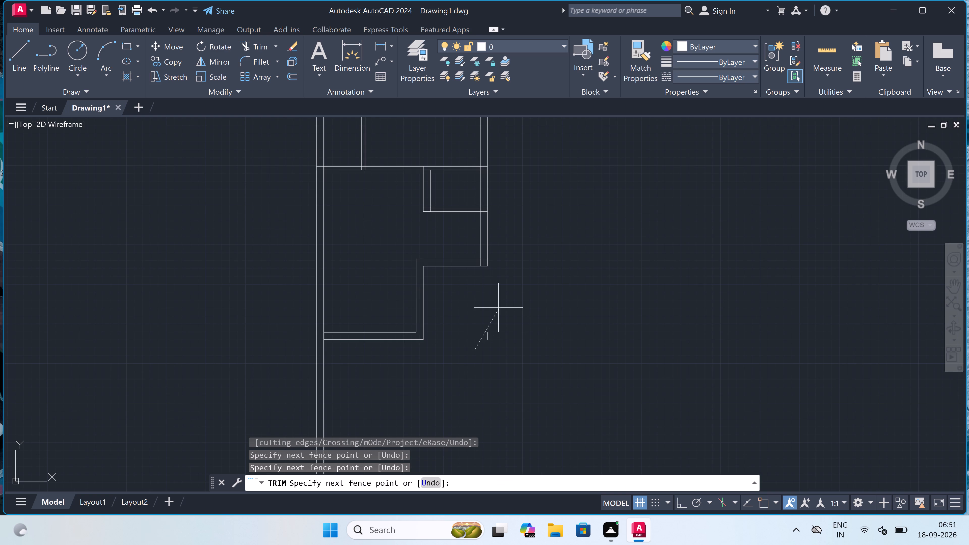
left_click_drag(506, 322, 509, 327)
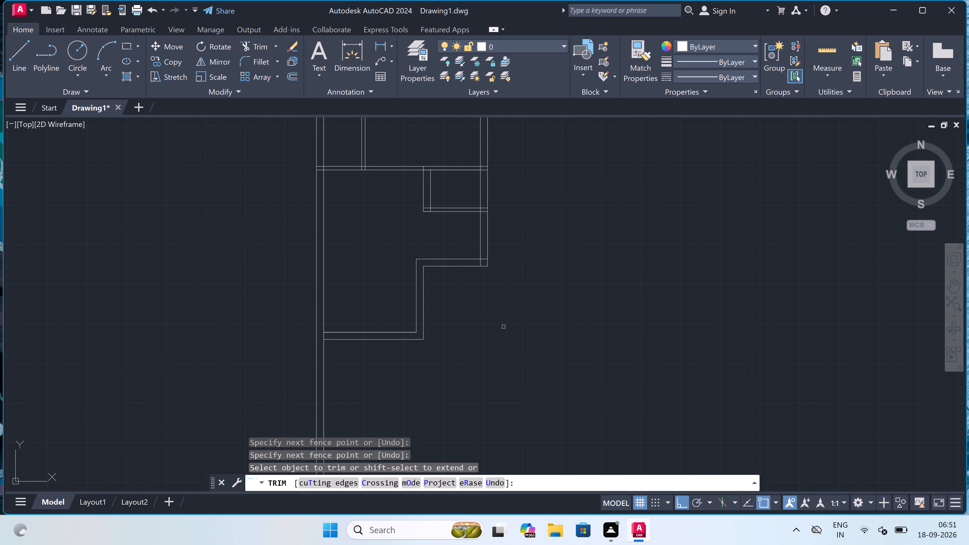
Trim the horizontal wall lines inside the right outer wall's thickness and the inner line stub at its bottom corner.
scroll(497, 328, "down", 1)
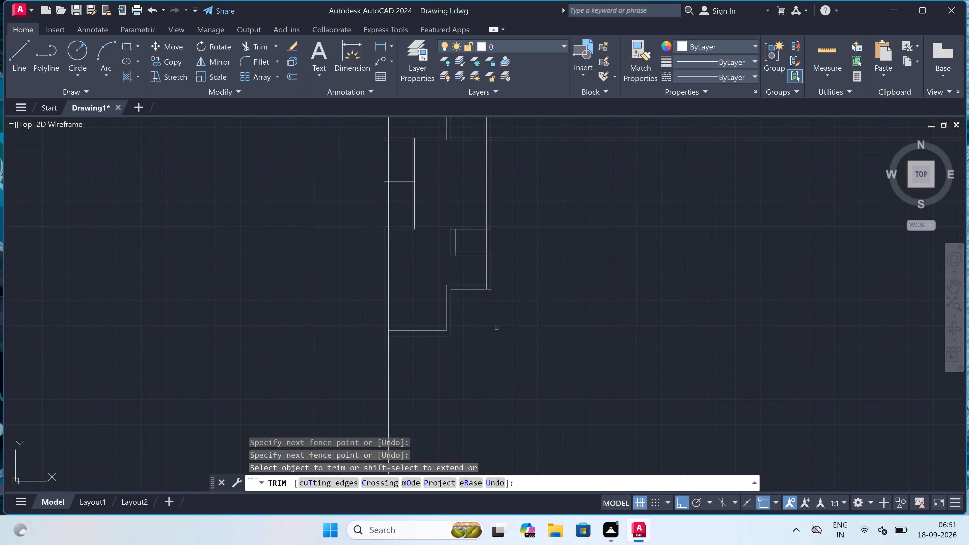
scroll(497, 328, "down", 1)
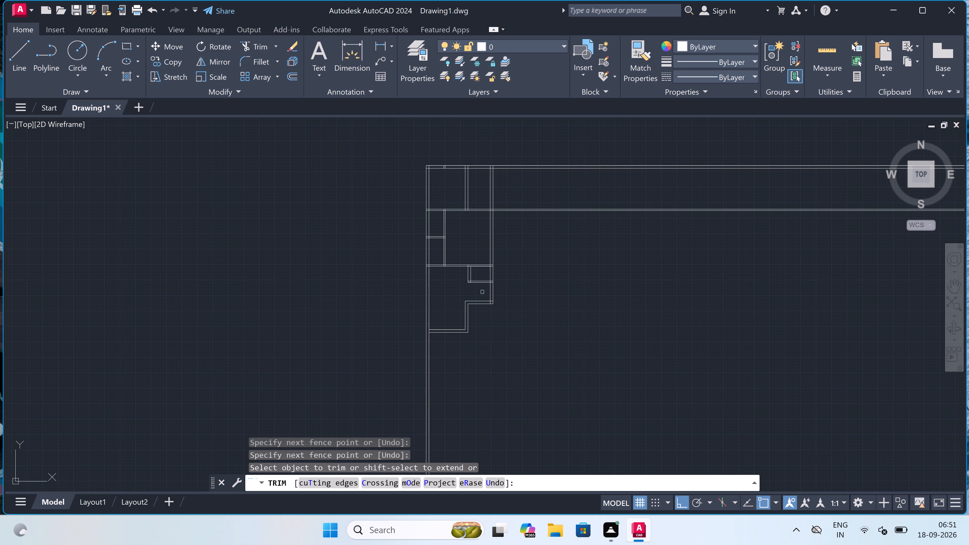
scroll(485, 281, "up", 2)
scroll(490, 257, "up", 2)
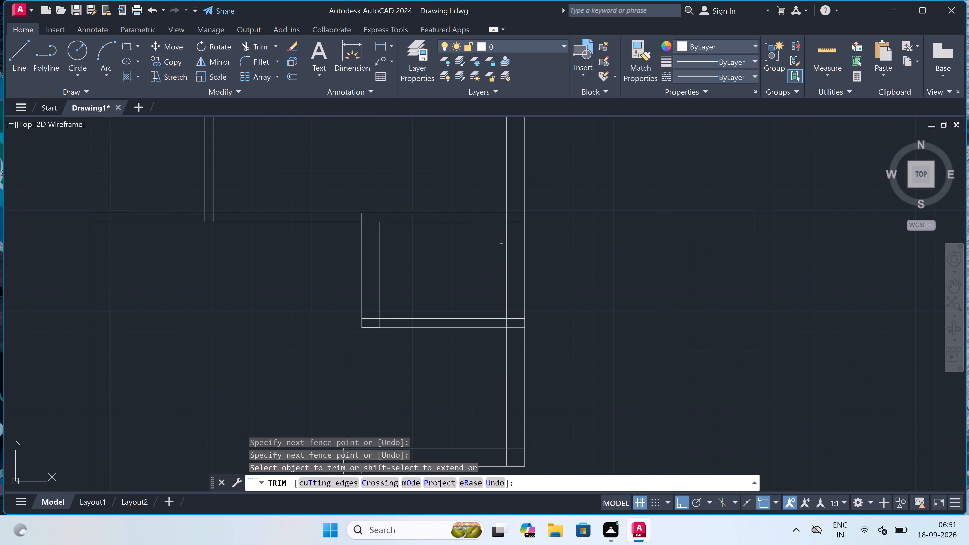
scroll(501, 242, "down", 1)
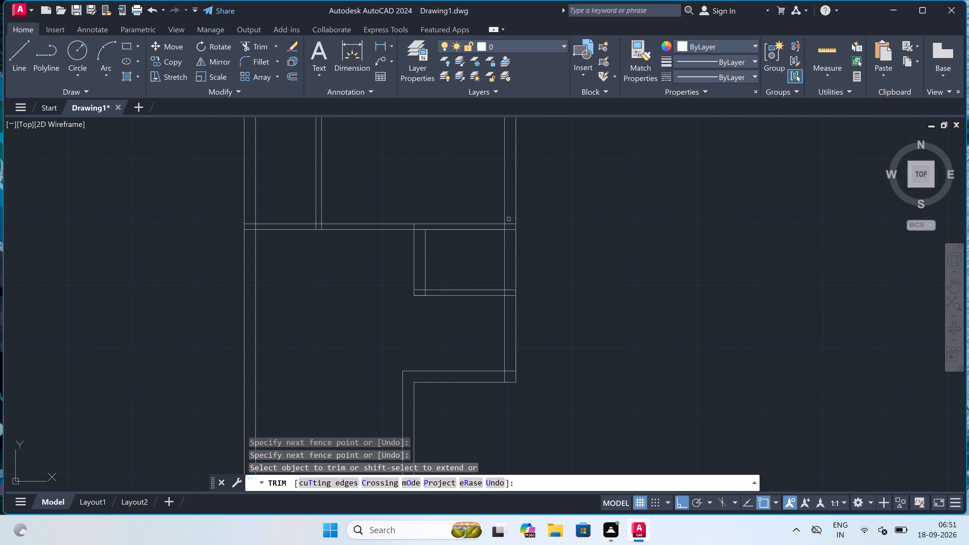
left_click(509, 219)
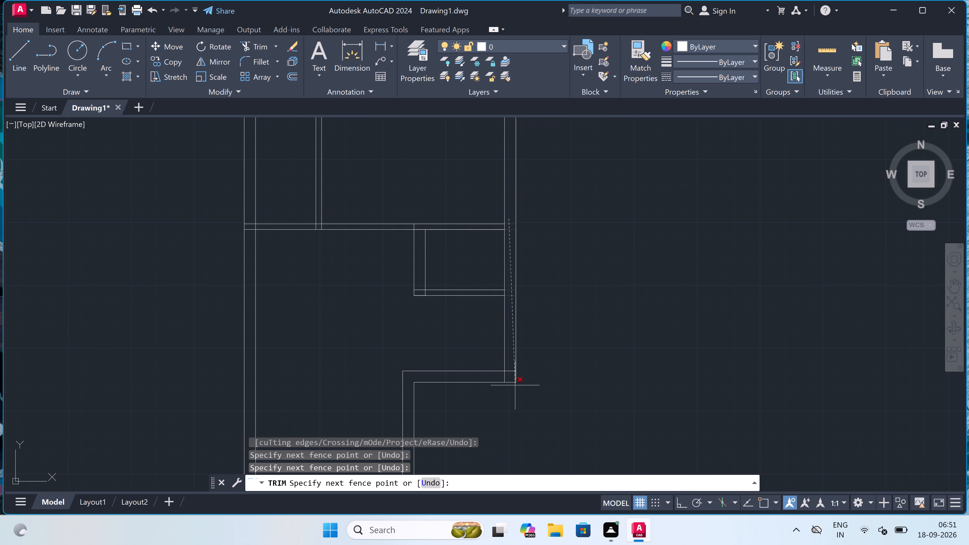
double_click(509, 374)
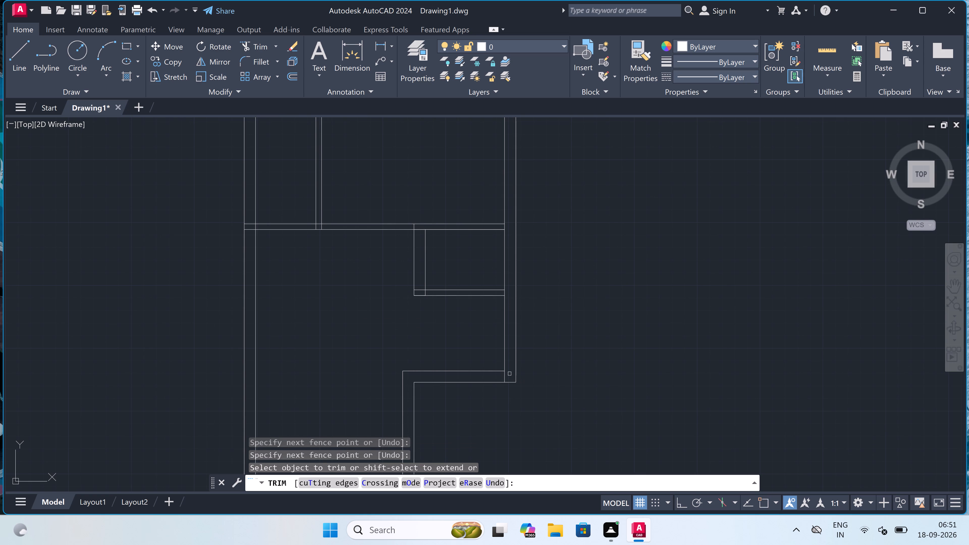
left_click(509, 374)
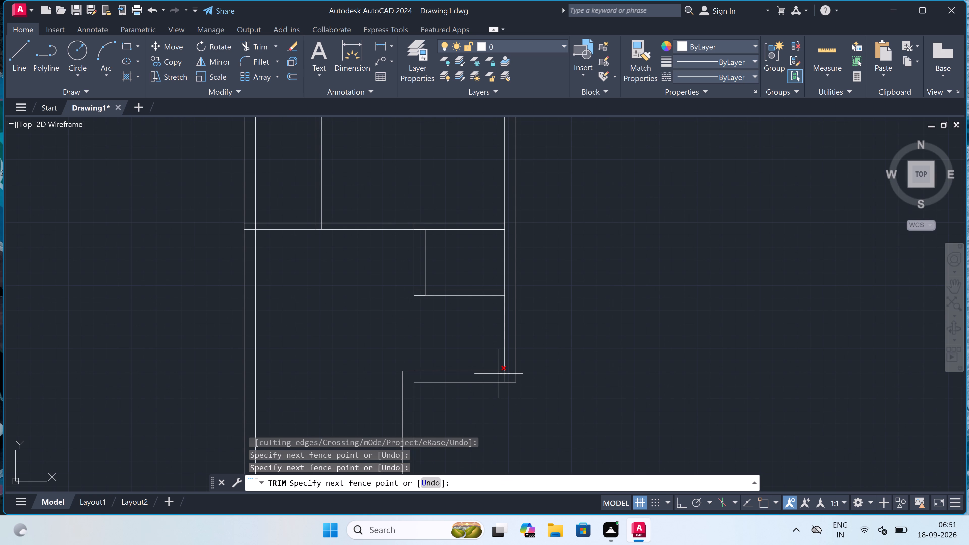
double_click(499, 374)
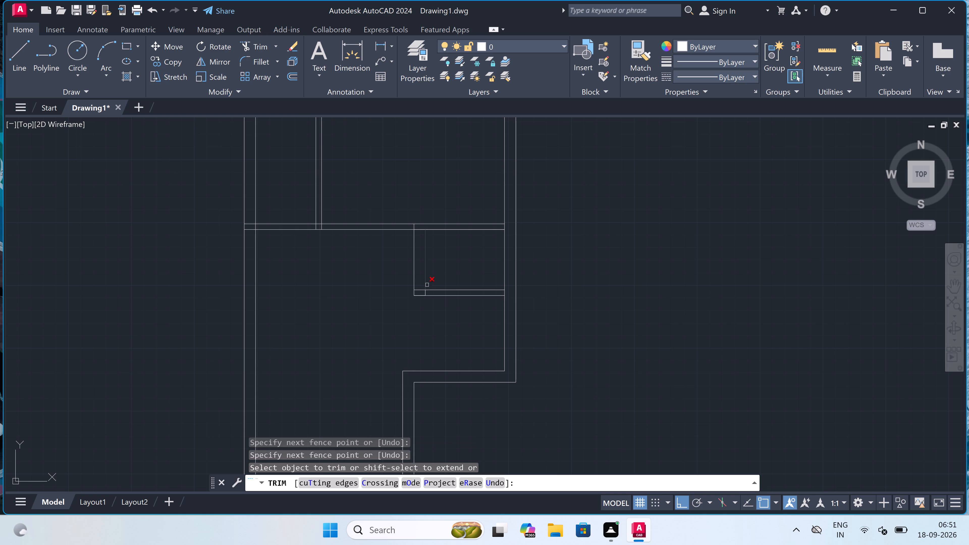
Trim the crossing lines where the small room's left wall meets the horizontal wall above it.
scroll(422, 282, "up", 1)
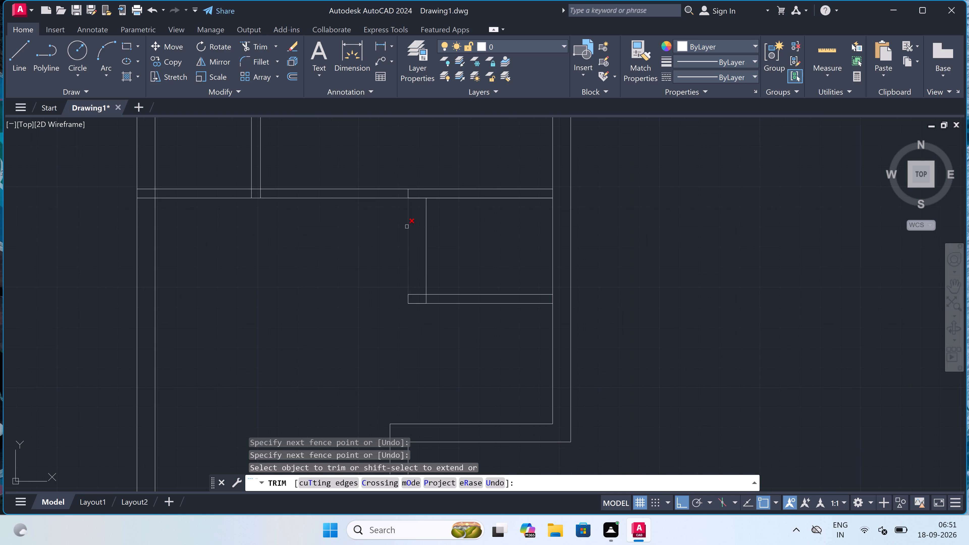
scroll(402, 187, "up", 2)
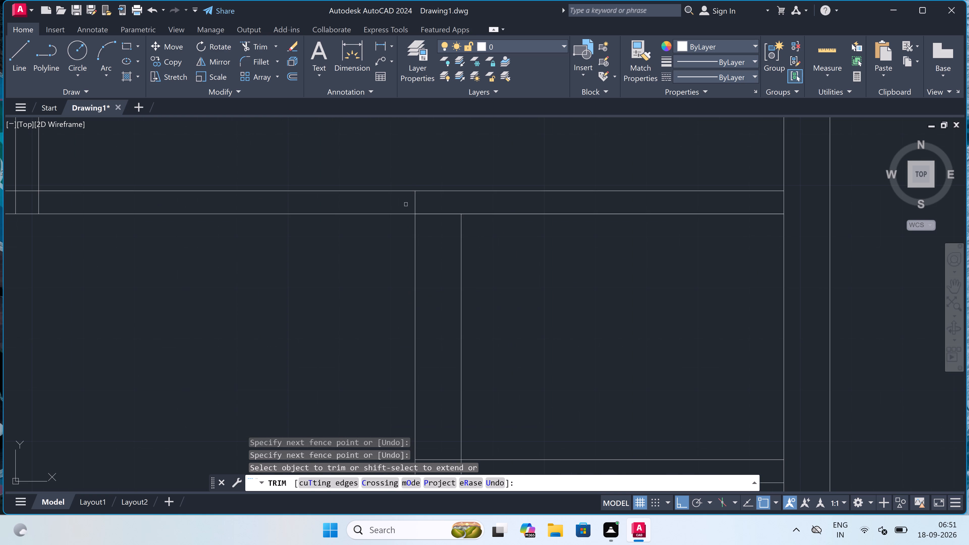
left_click(407, 204)
triple_click(431, 206)
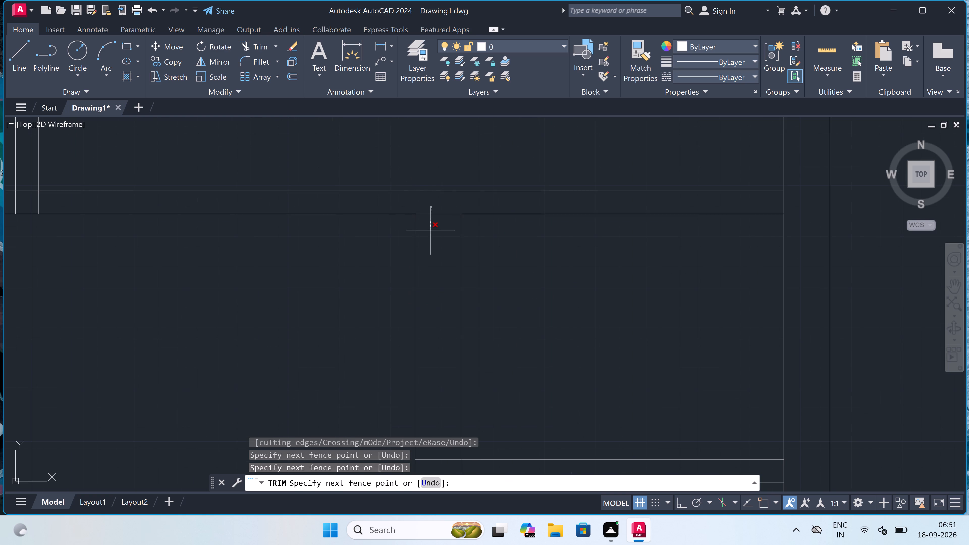
left_click(430, 230)
Trim the overlapping line ends inside the small room's lower-left wall corner.
scroll(430, 230, "down", 4)
scroll(432, 261, "up", 2)
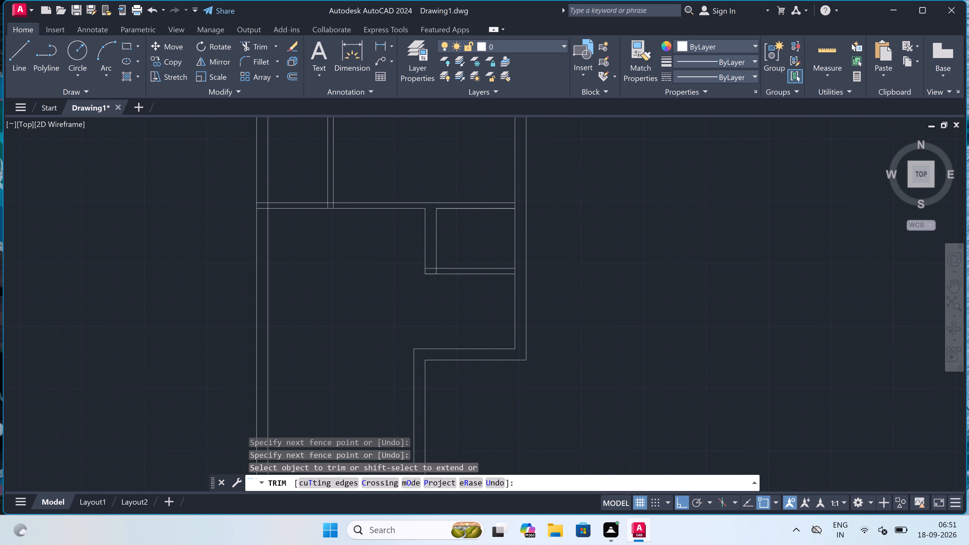
scroll(432, 261, "up", 2)
left_click_drag(429, 272, 428, 274)
left_click(422, 292)
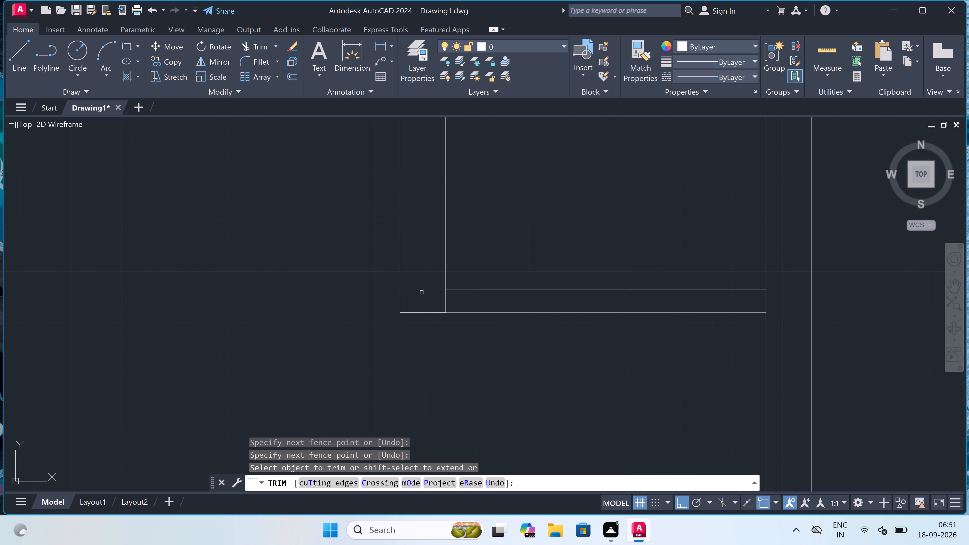
left_click(421, 296)
left_click(468, 299)
Trim the crossing lines where the horizontal wall above the small room meets the left outer wall.
scroll(469, 266, "down", 6)
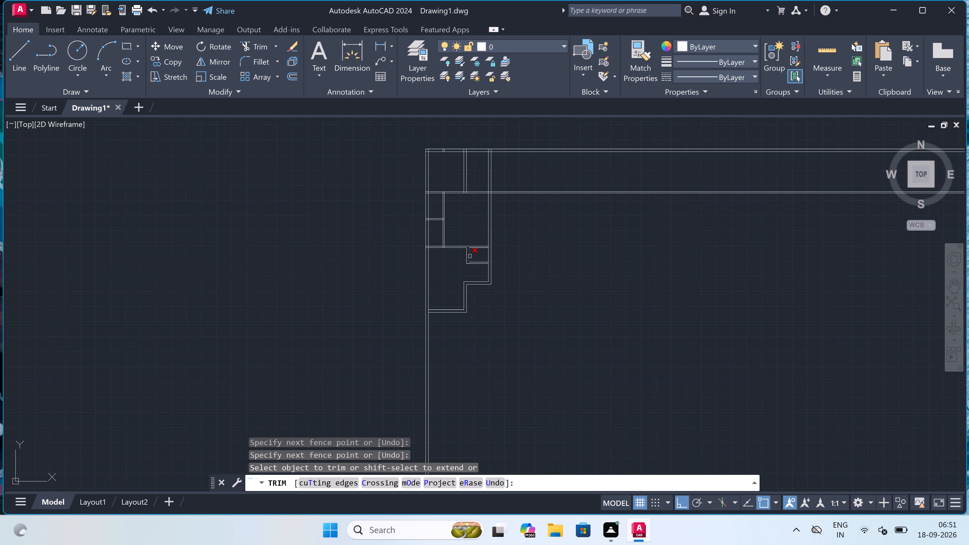
scroll(457, 245, "up", 3)
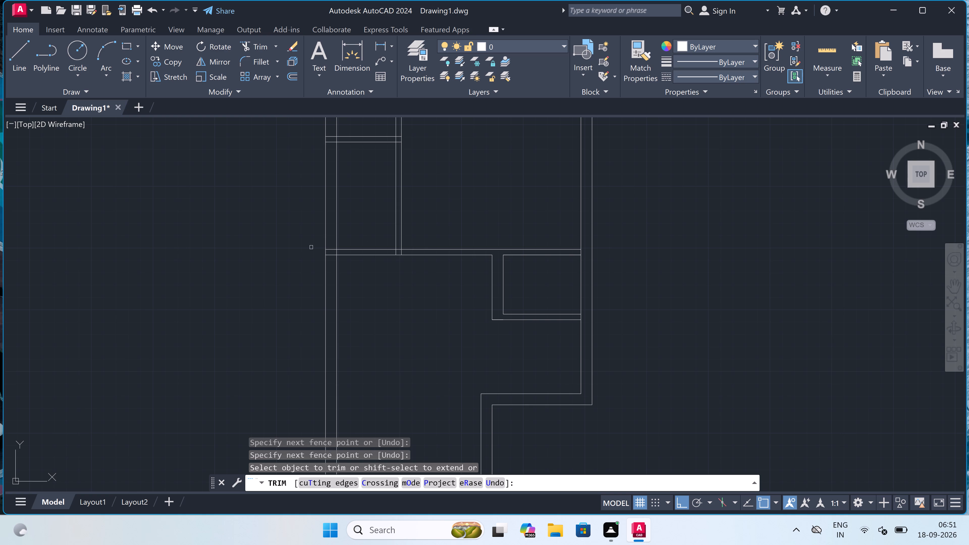
scroll(329, 248, "up", 3)
left_click(331, 239)
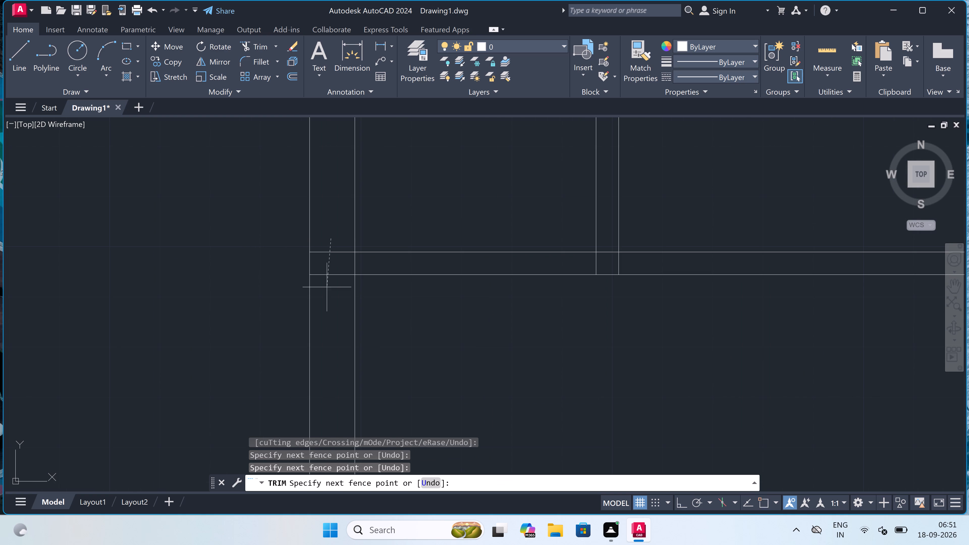
left_click(327, 297)
left_click(362, 259)
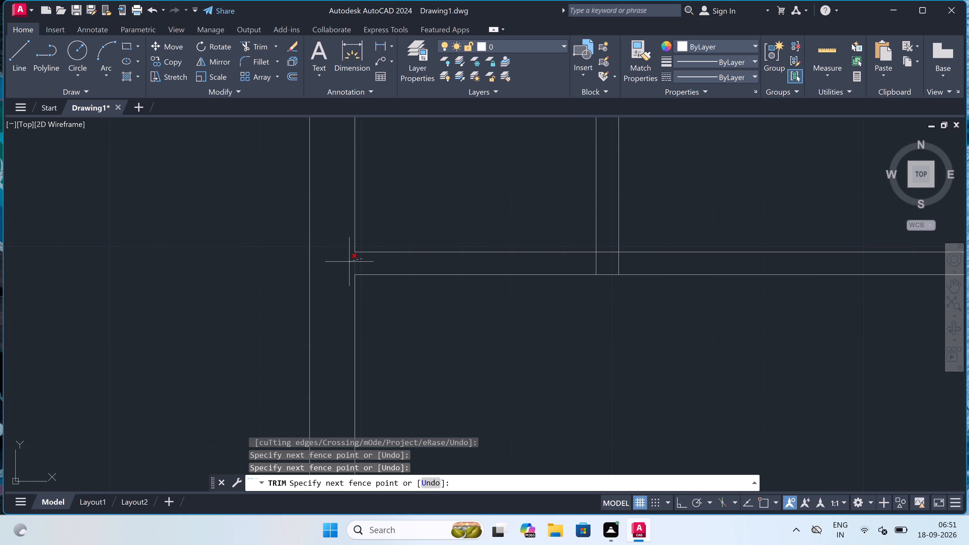
left_click(349, 262)
Trim the crossing lines where the vertical partition's lower end meets that horizontal wall.
scroll(349, 262, "down", 3)
scroll(430, 260, "up", 2)
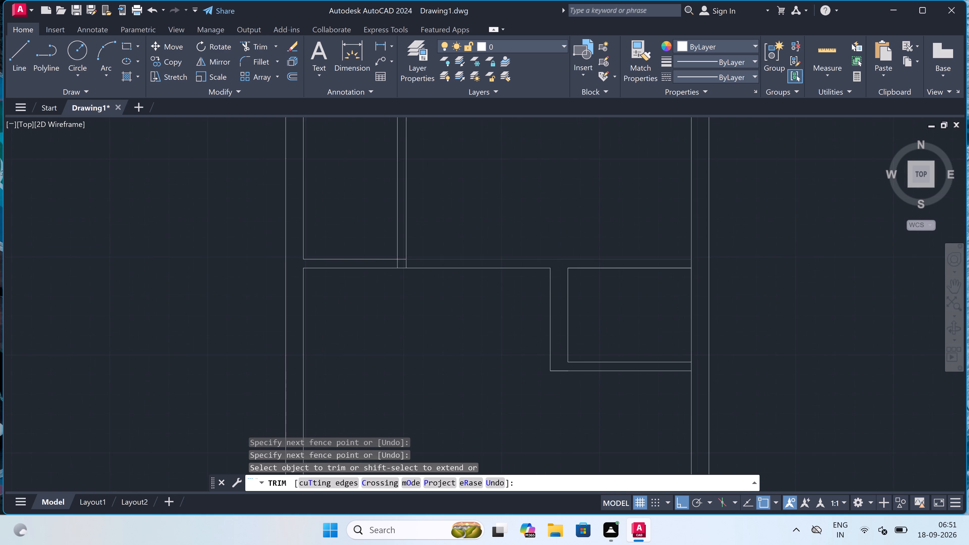
scroll(375, 263, "up", 3)
left_click(374, 264)
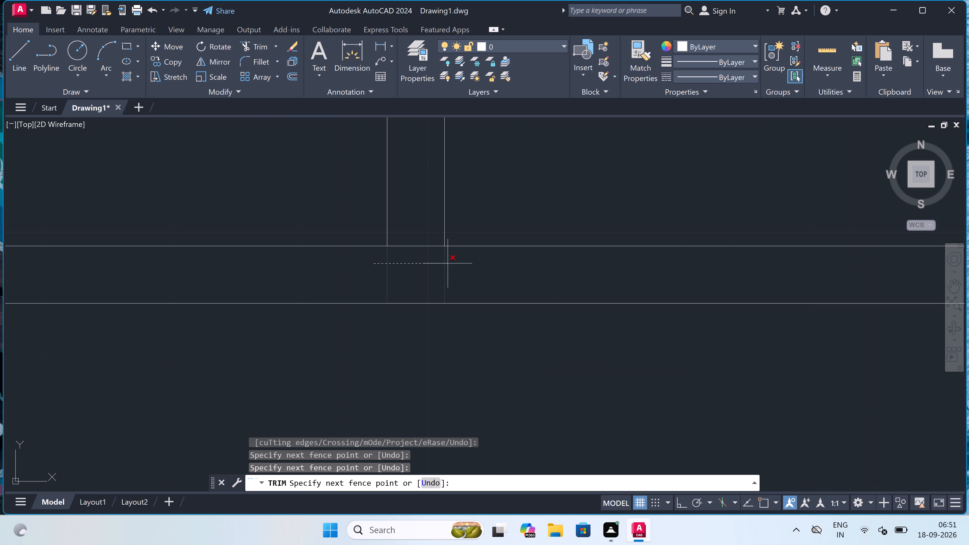
left_click(448, 263)
left_click(424, 259)
left_click(423, 239)
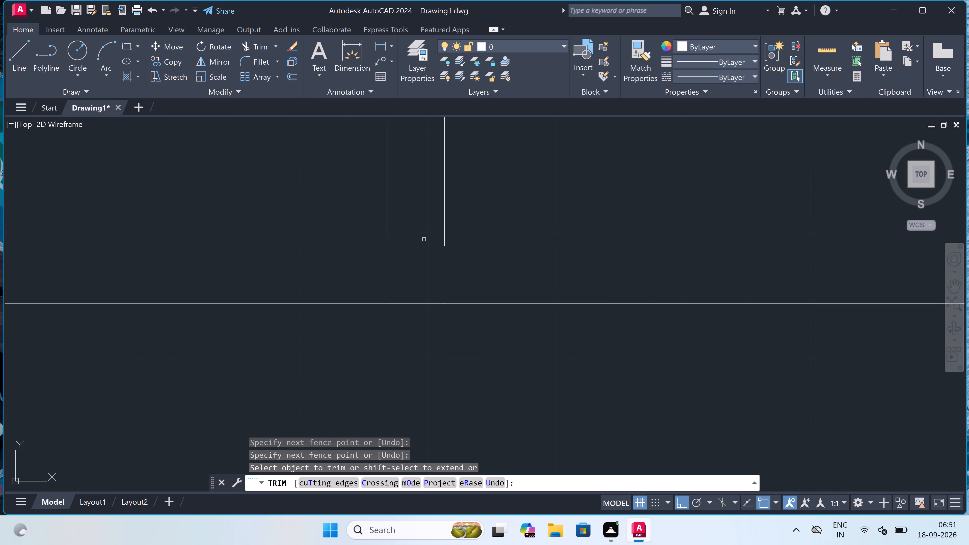
Trim the crossing lines where the short horizontal partition meets the left outer wall.
scroll(424, 239, "down", 7)
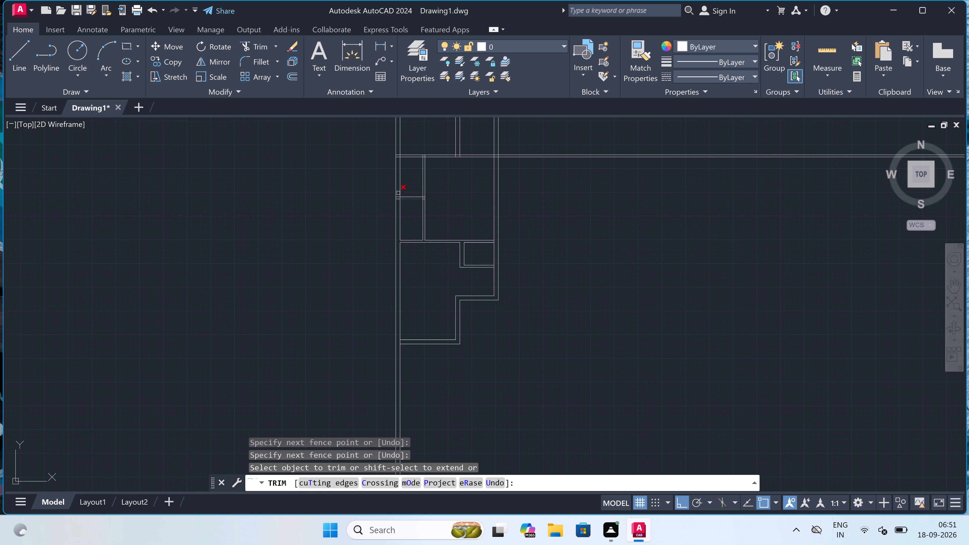
scroll(394, 194, "up", 6)
left_click(403, 200)
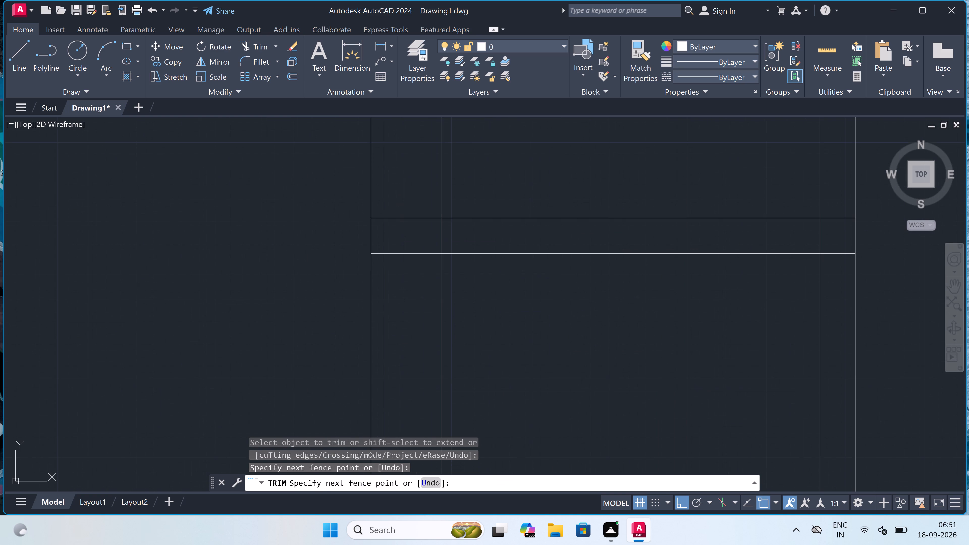
left_click(390, 270)
left_click(414, 246)
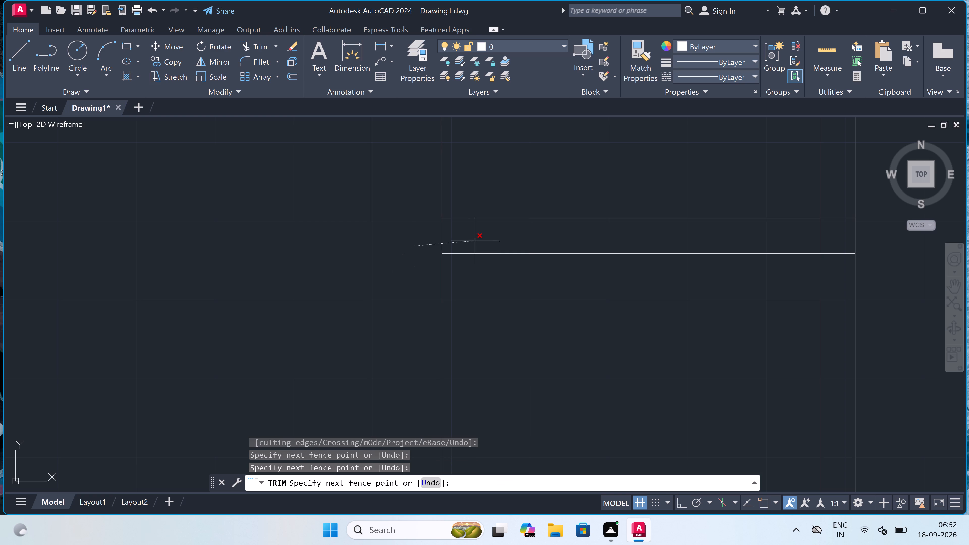
left_click(476, 241)
Trim the crossing lines where the short horizontal partition's right end meets the vertical partition.
scroll(476, 240, "down", 3)
scroll(560, 235, "up", 3)
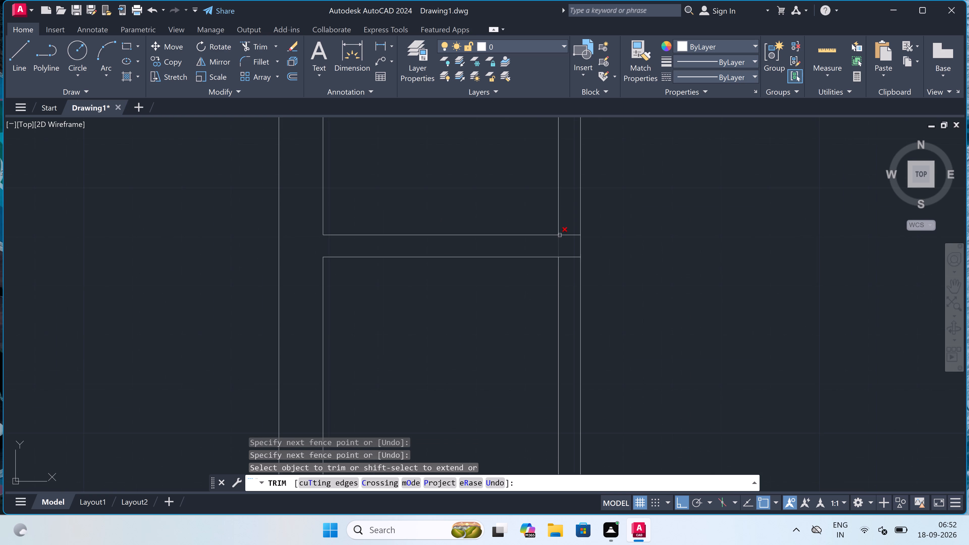
left_click(567, 228)
left_click(571, 289)
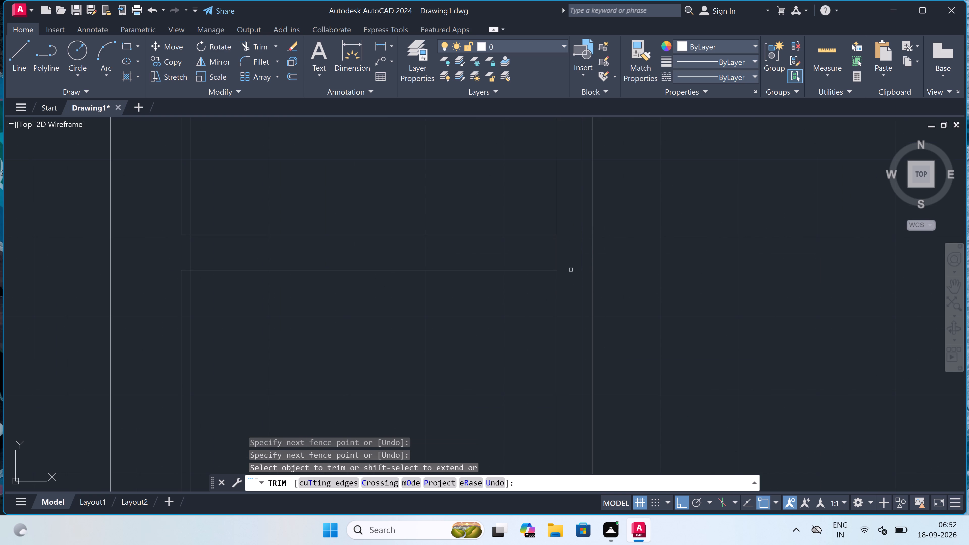
left_click(568, 258)
left_click(544, 249)
Trim the crossing lines where the middle horizontal wall meets the left outer wall and the upper end of the vertical partition below it.
scroll(544, 249, "down", 5)
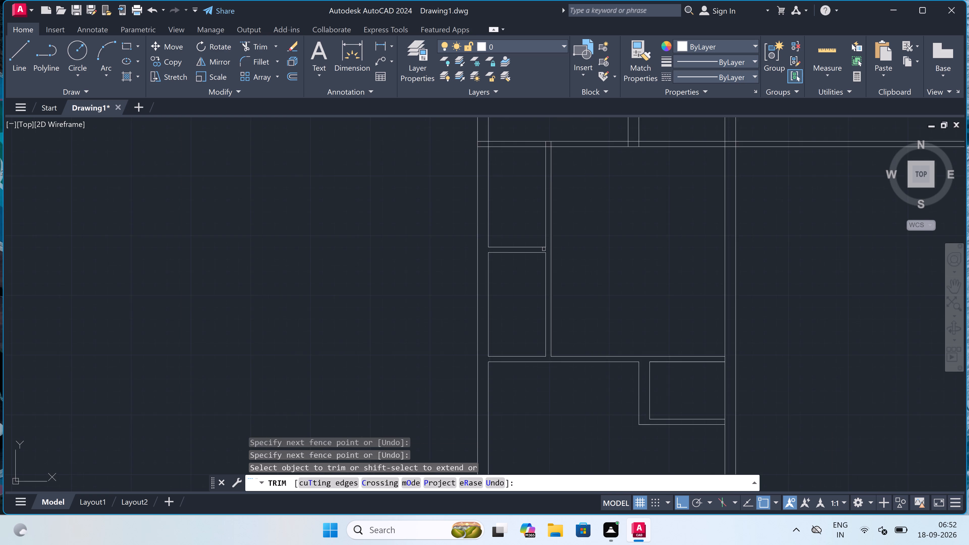
scroll(544, 249, "down", 2)
scroll(528, 200, "up", 4)
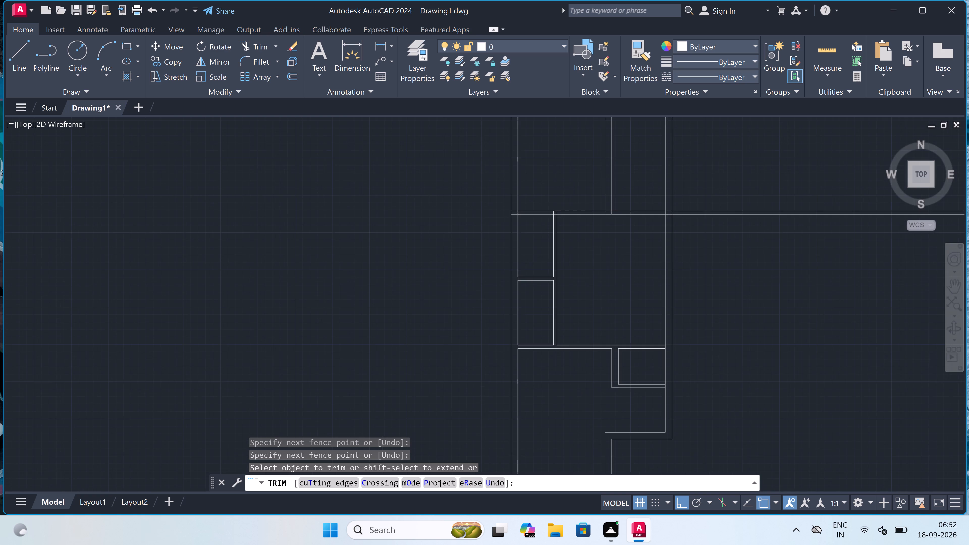
scroll(496, 220, "up", 2)
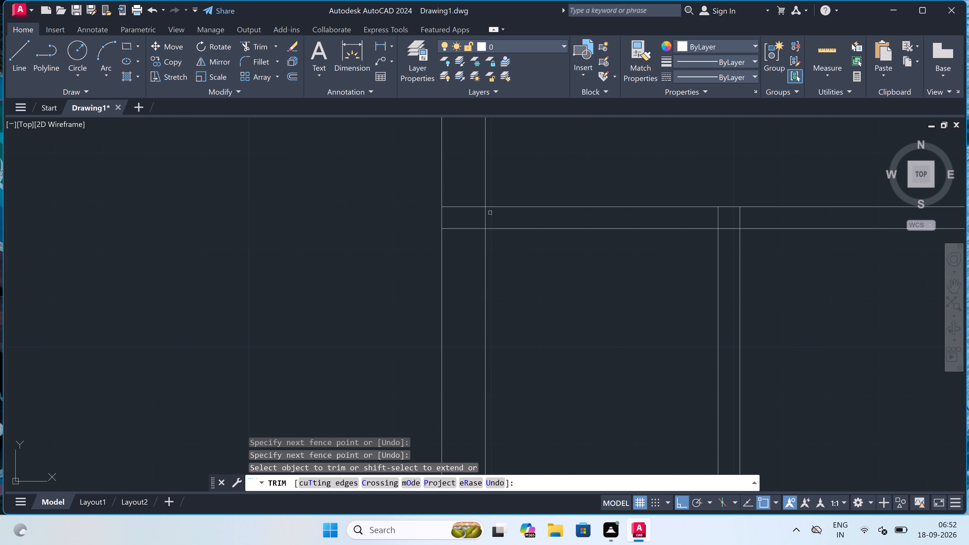
left_click(466, 198)
left_click(467, 254)
double_click(476, 220)
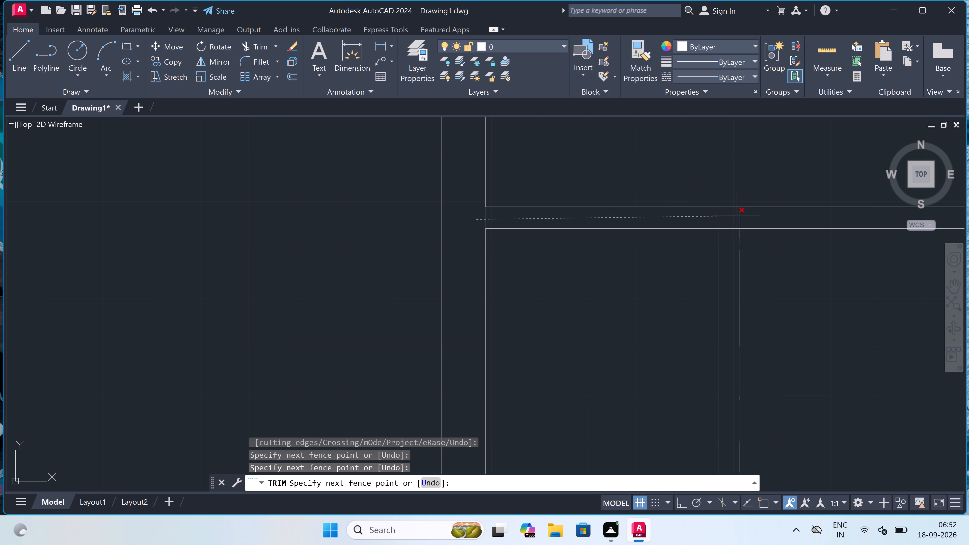
left_click(755, 214)
left_click_drag(724, 215, 724, 220)
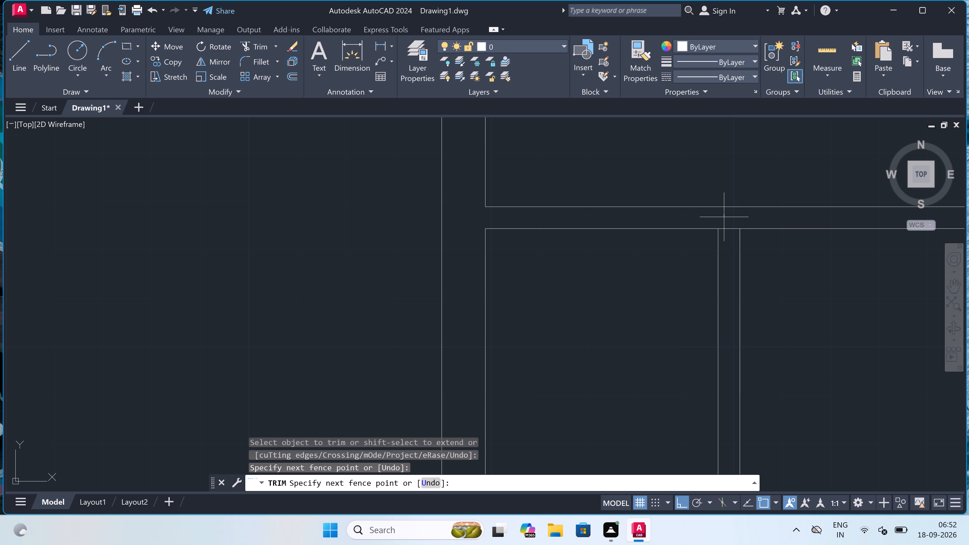
left_click(728, 242)
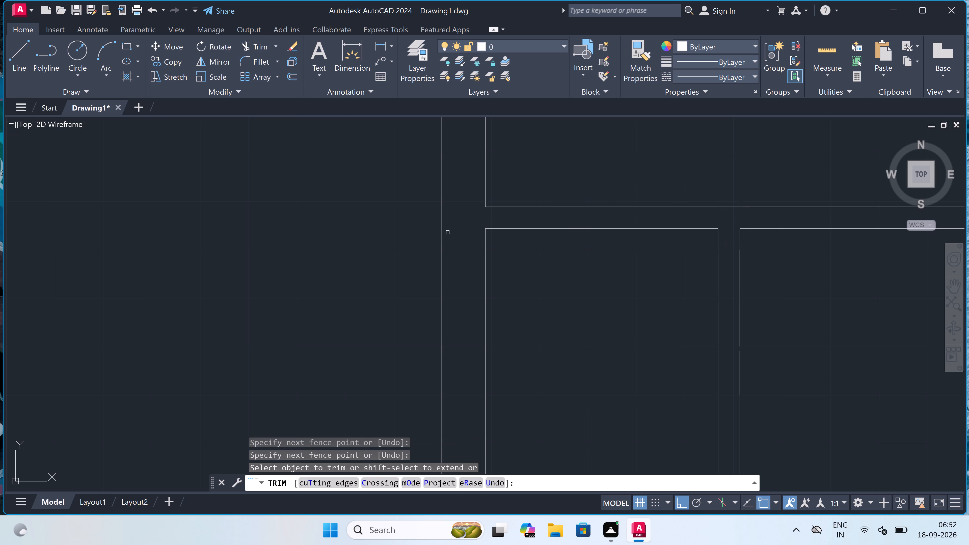
Trim the crossing lines where the middle horizontal wall meets the upper vertical partition's lower end and the right outer wall.
scroll(389, 257, "down", 5)
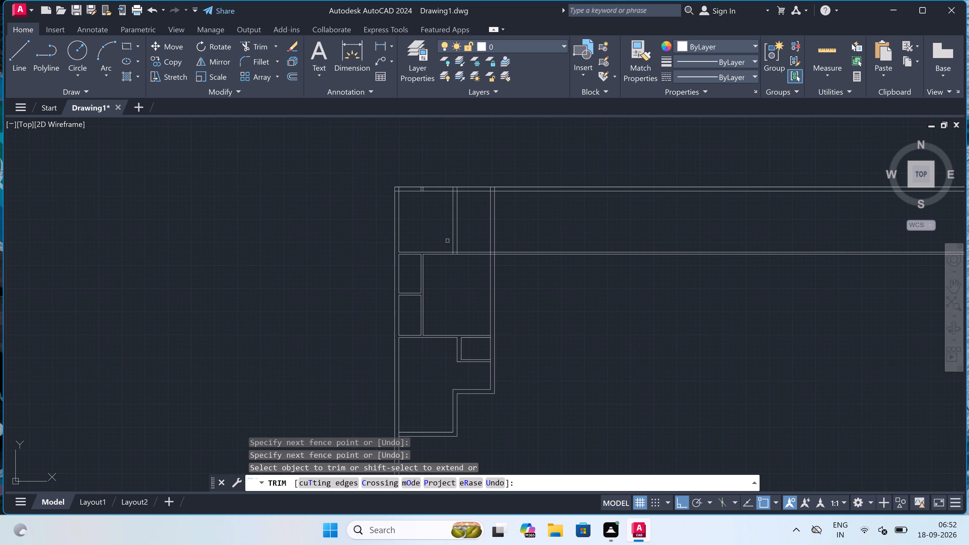
scroll(447, 241, "up", 4)
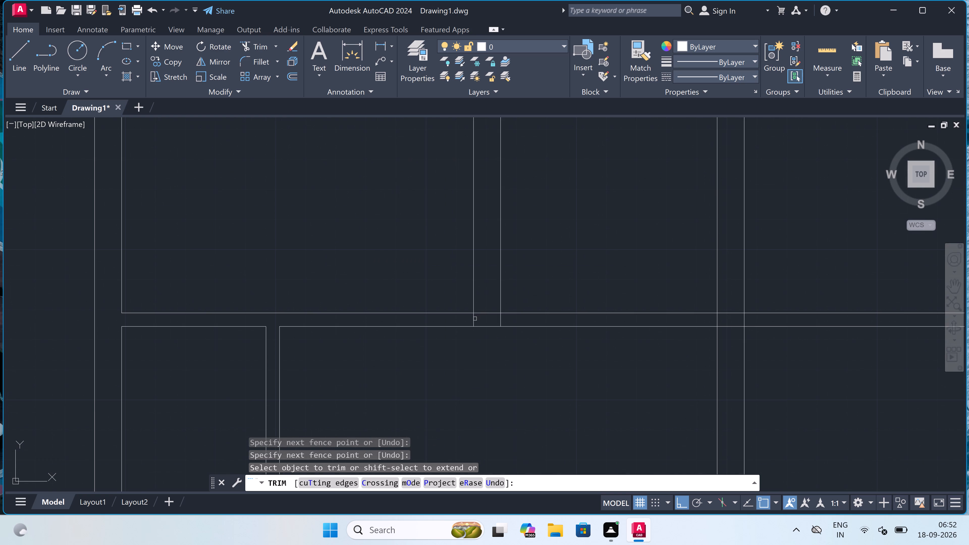
left_click(470, 319)
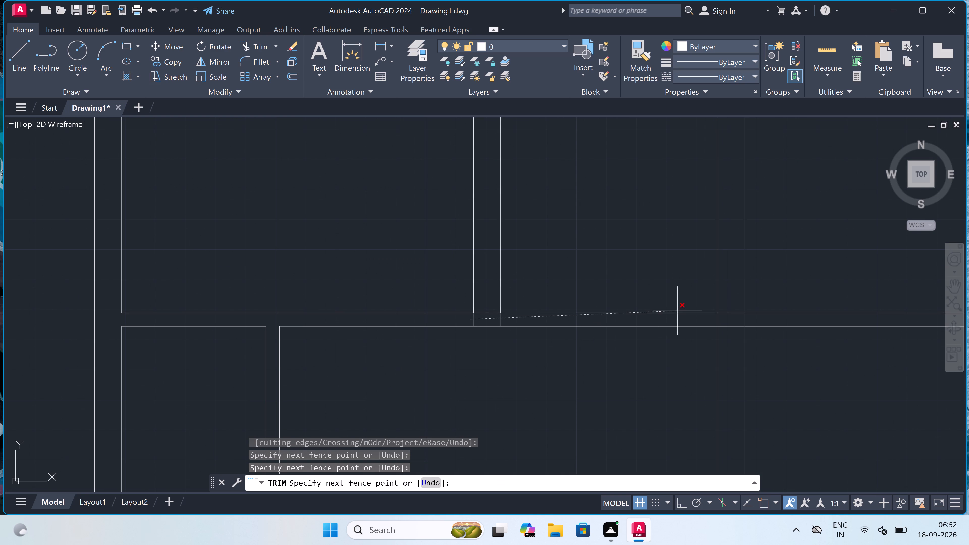
left_click(721, 321)
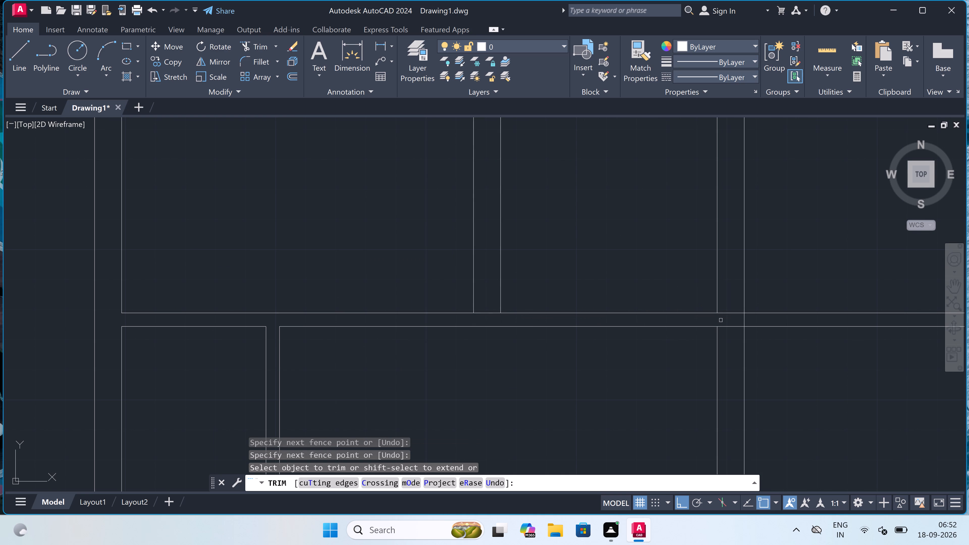
left_click(724, 335)
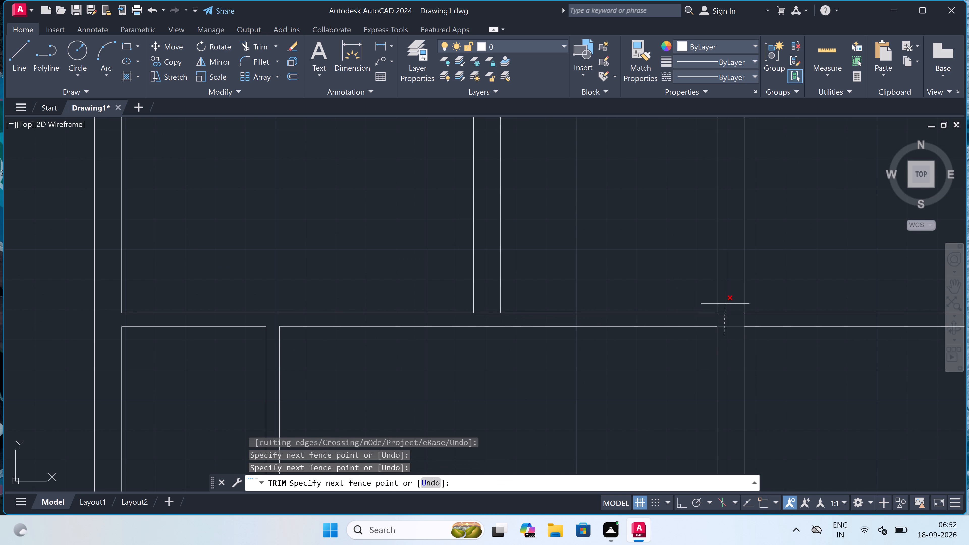
left_click(725, 304)
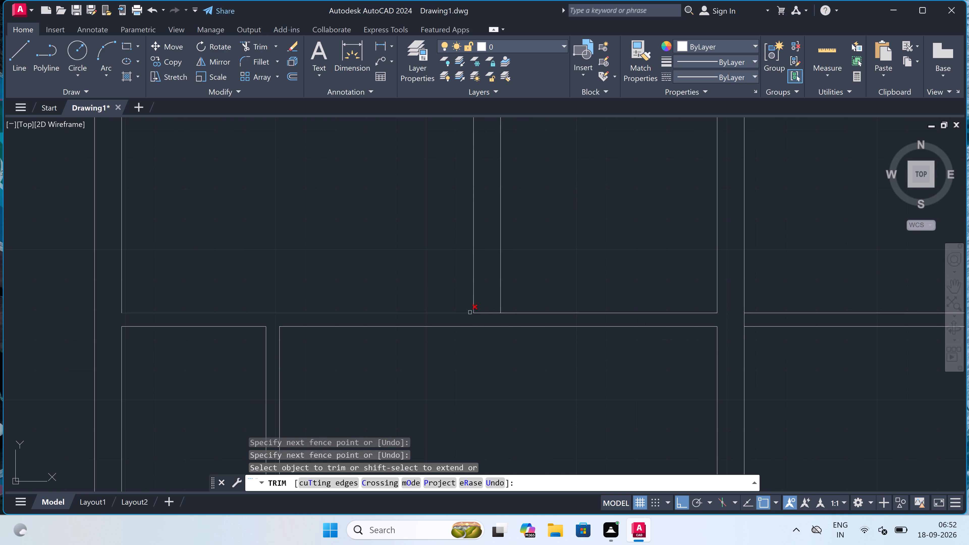
left_click(479, 318)
left_click(479, 310)
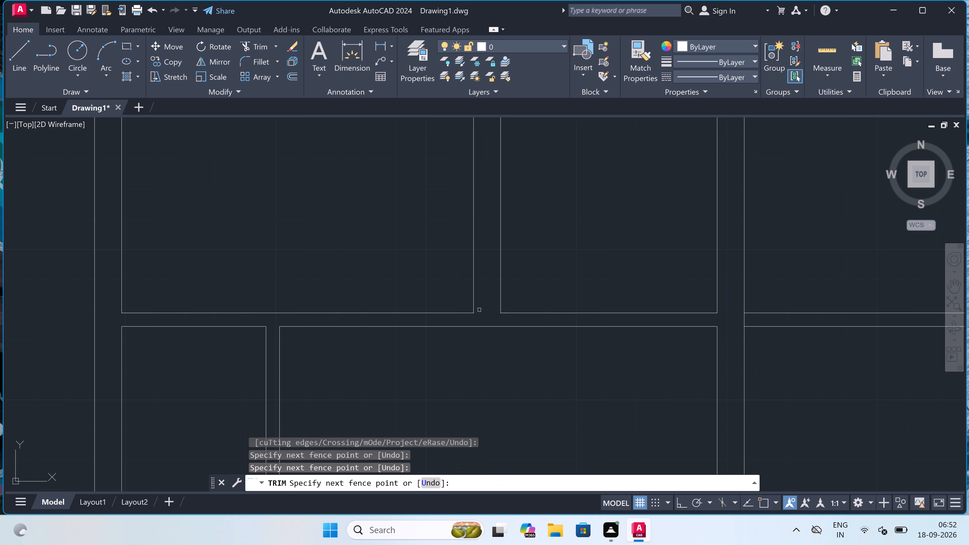
Trim the top wall's left corner, its leftover short vertical lines and its junction with the upper vertical partition.
scroll(480, 311, "down", 4)
scroll(454, 198, "up", 3)
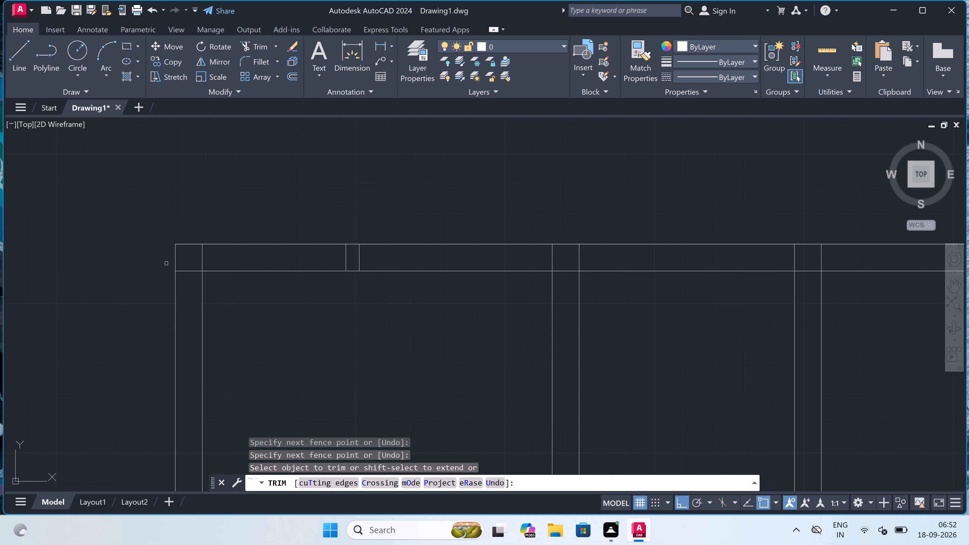
left_click(189, 266)
left_click(185, 284)
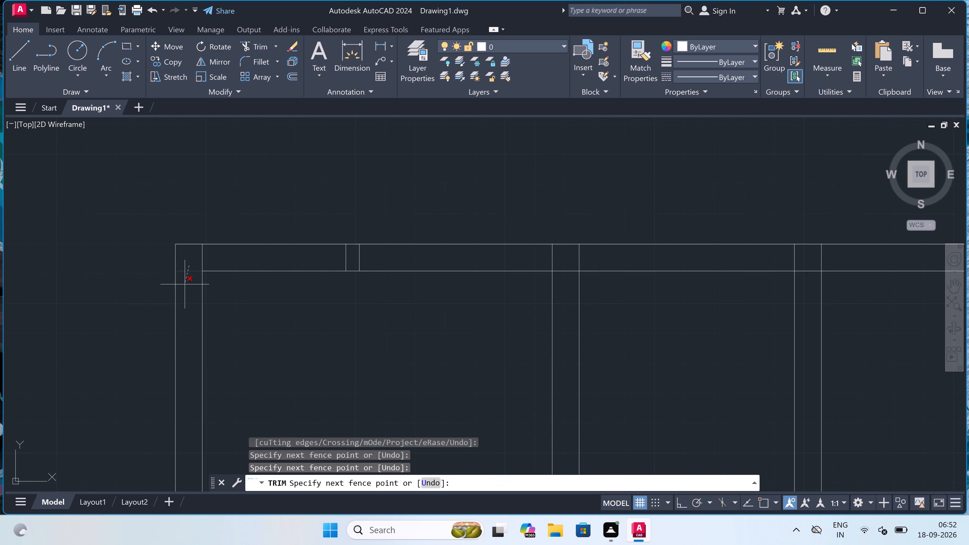
double_click(187, 261)
double_click(636, 258)
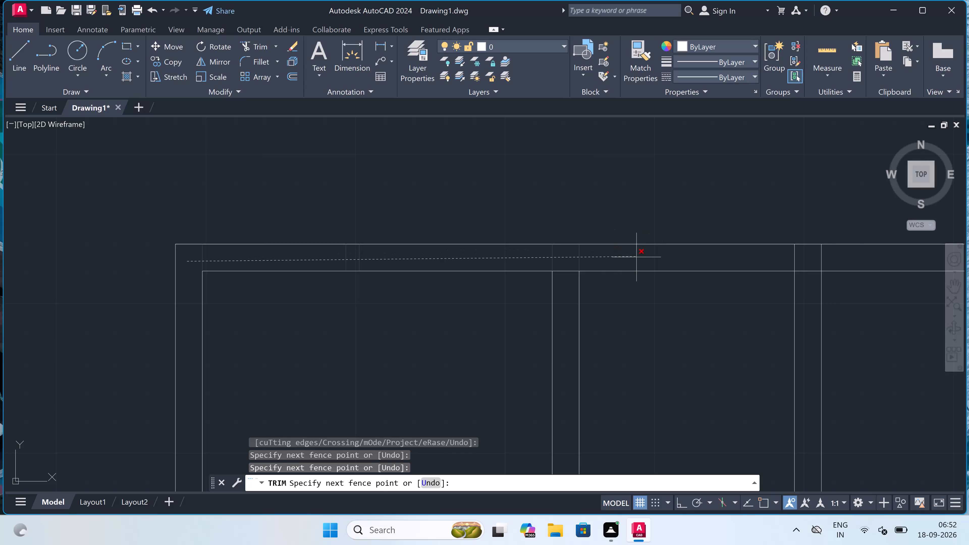
double_click(562, 260)
left_click(562, 281)
Trim the crossing inner lines at the corner where the top wall meets the right outer wall.
scroll(562, 282, "down", 4)
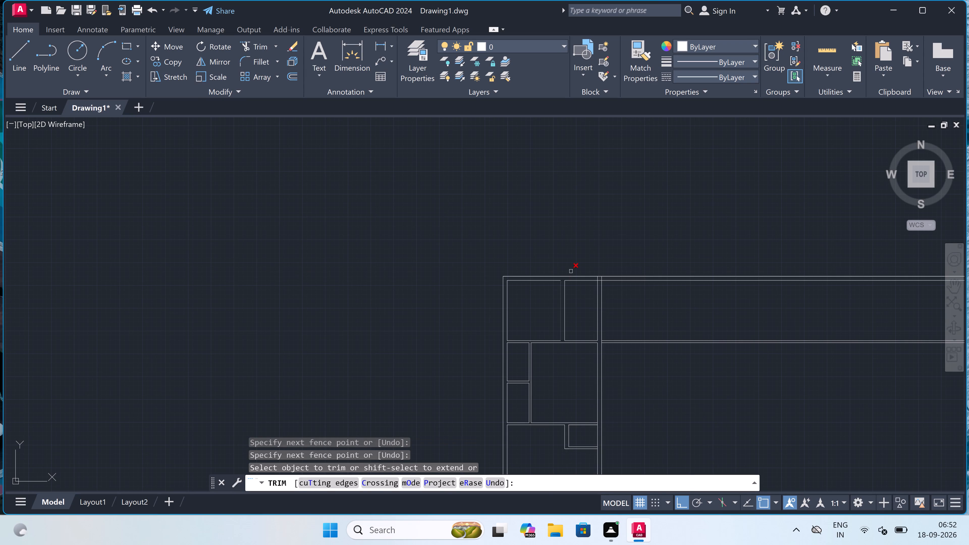
scroll(595, 274, "up", 4)
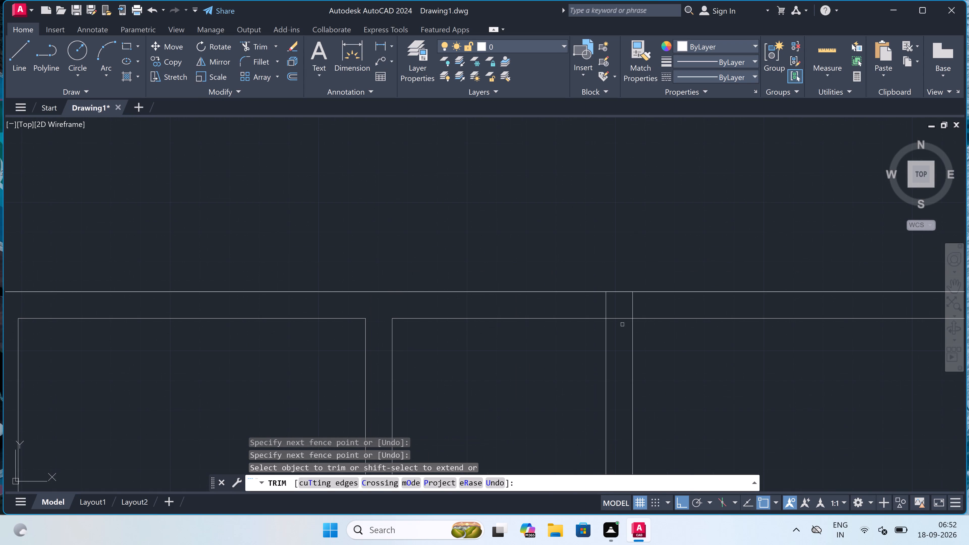
left_click(622, 324)
left_click(619, 312)
left_click_drag(619, 308, 622, 306)
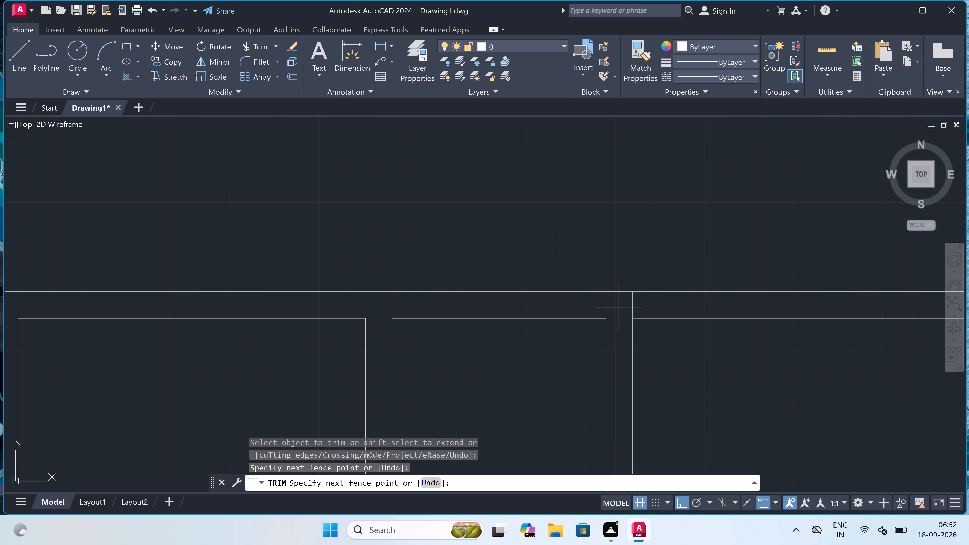
left_click(598, 304)
Trim off the top and middle horizontal wall lines that run outward beyond the right outer wall.
scroll(598, 302, "down", 3)
scroll(609, 277, "down", 2)
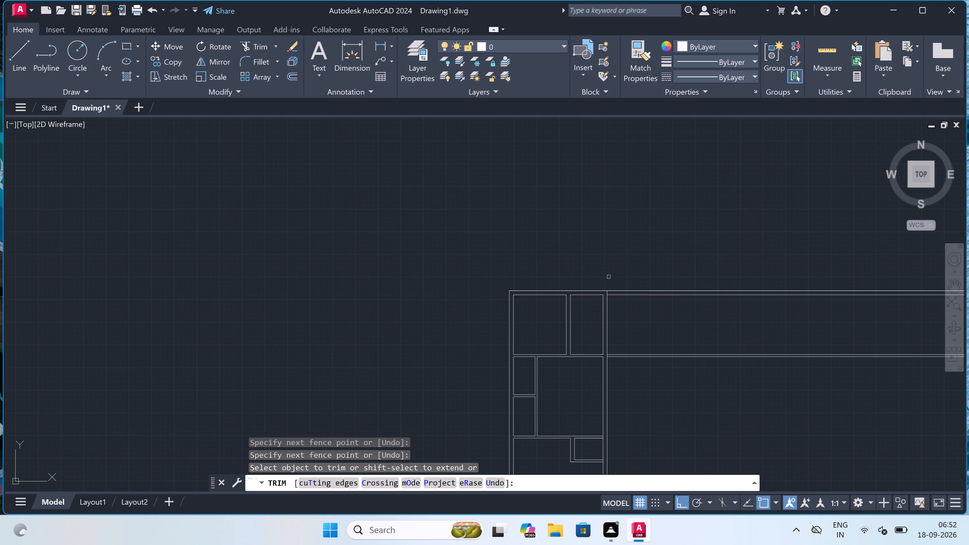
left_click(623, 263)
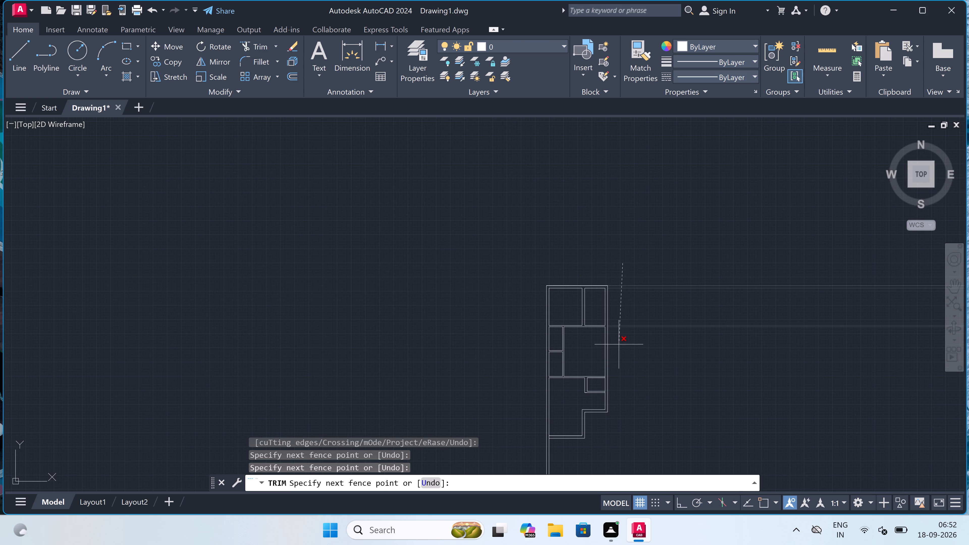
left_click(615, 352)
Extend the bottom wall's outer line to the outer face of the left outer wall.
scroll(544, 275, "down", 4)
scroll(567, 290, "up", 2)
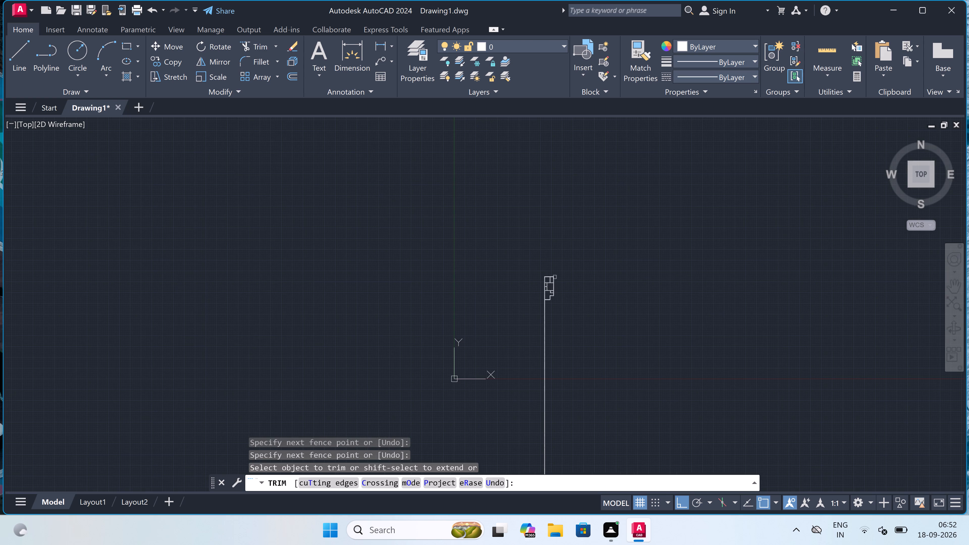
scroll(567, 290, "up", 2)
scroll(393, 362, "up", 3)
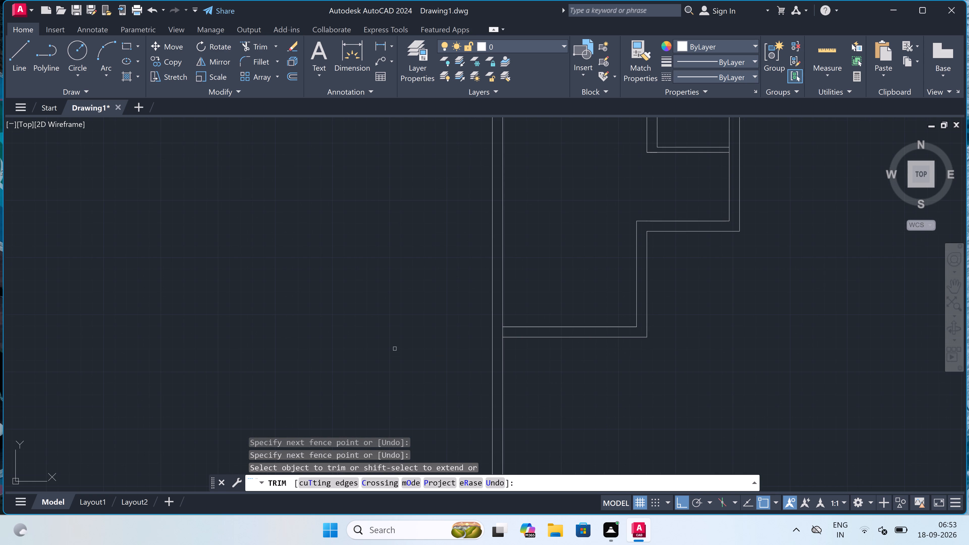
key("Escape")
type("ex")
key("space")
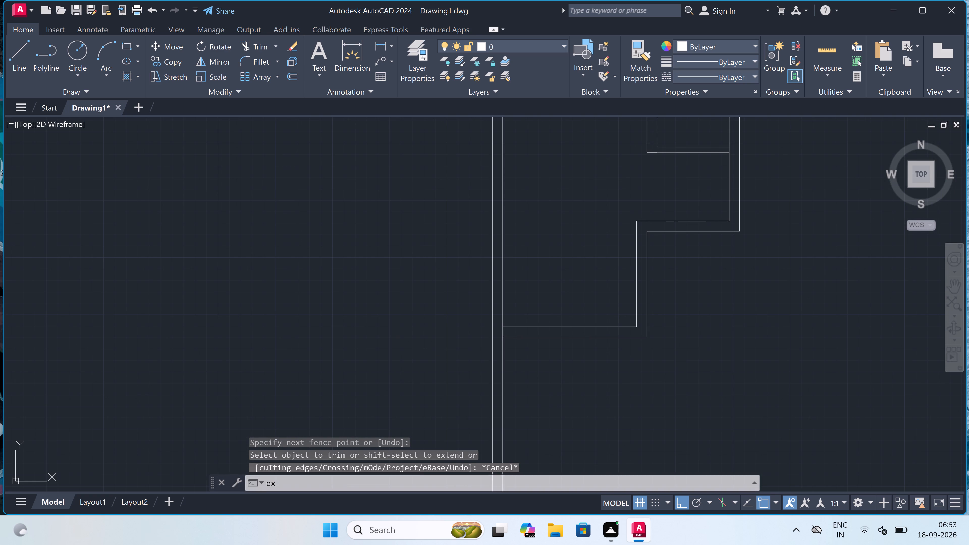
left_click(517, 336)
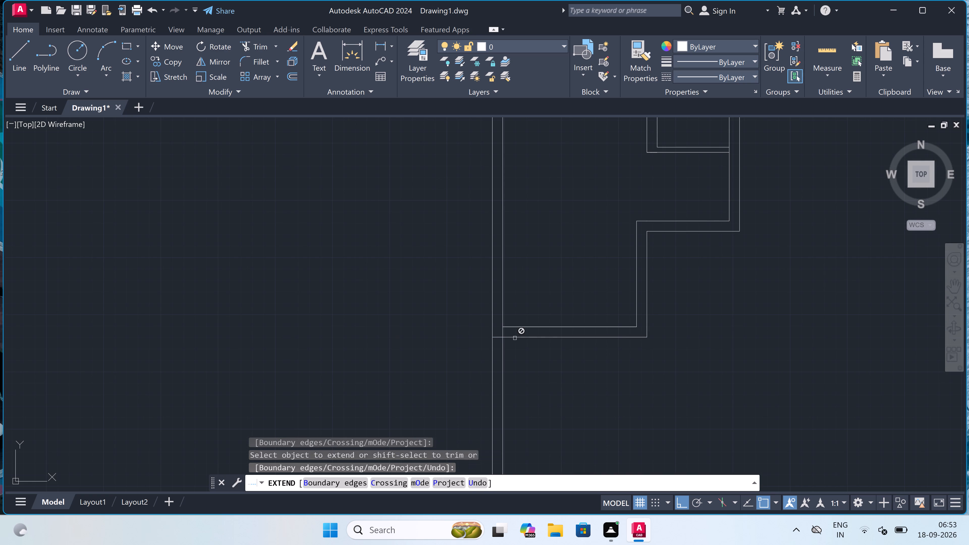
key("Escape")
Trim off both left outer wall lines that run down past the bottom wall.
key("t")
key("r")
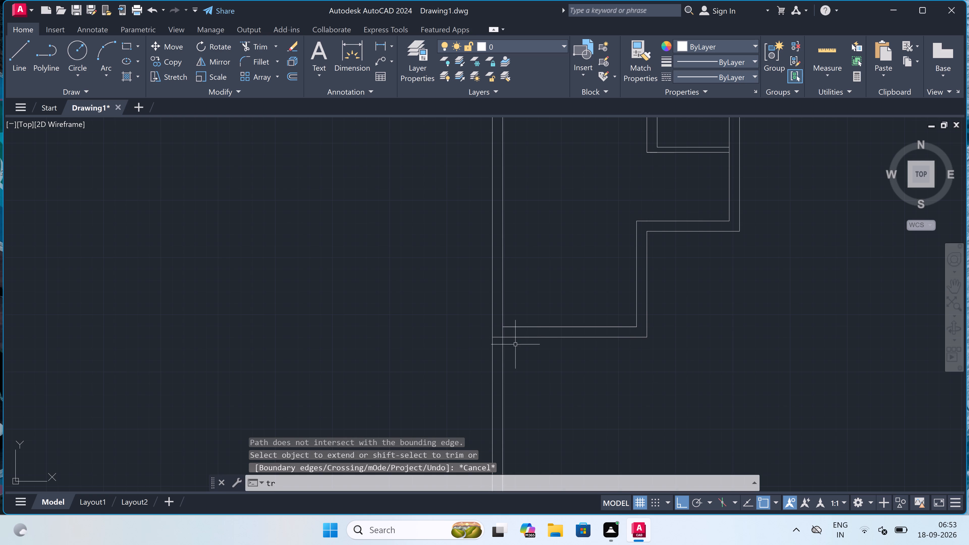
key("space")
left_click(516, 375)
left_click(408, 375)
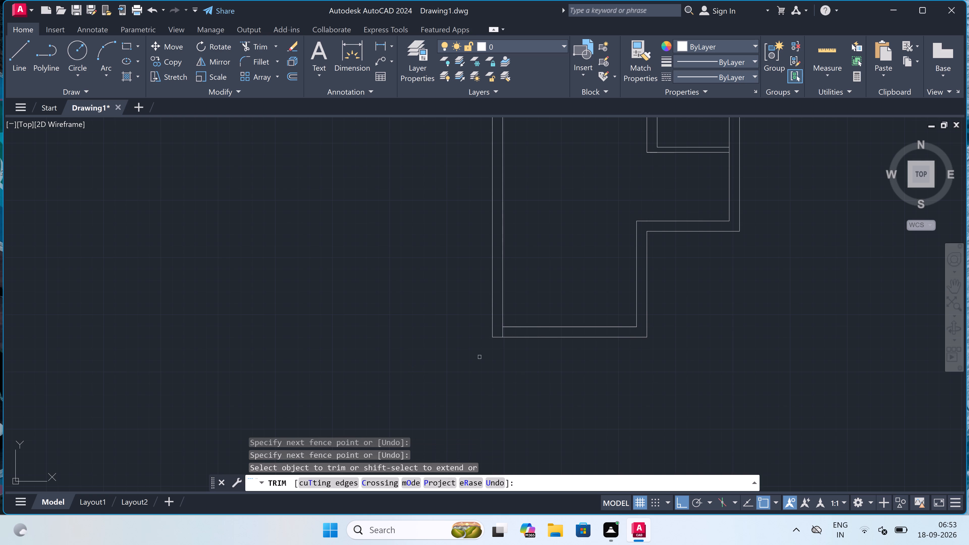
Trim the leftover piece of the left wall's inner line inside the bottom-left wall corner.
scroll(501, 331, "up", 4)
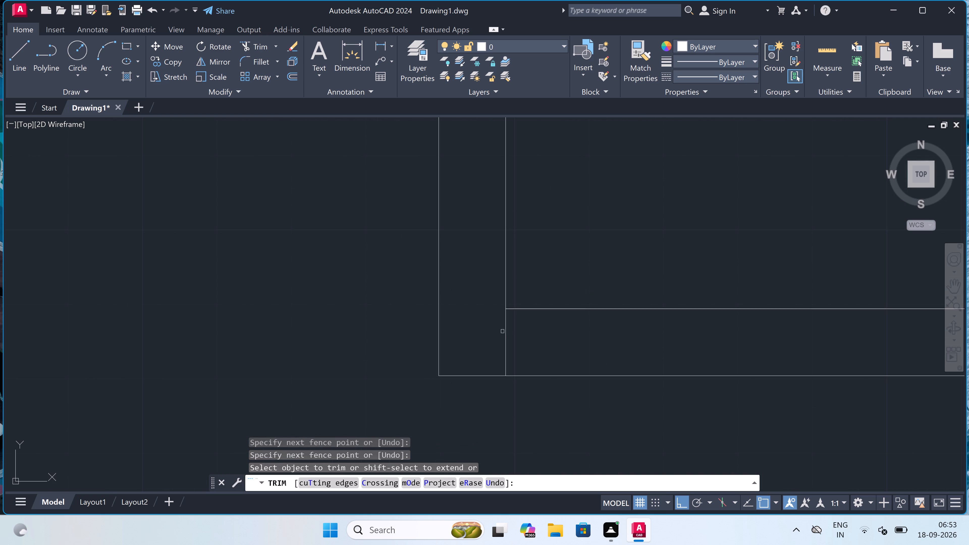
left_click(508, 333)
left_click_drag(498, 333, 498, 330)
key("Escape")
Draw a wall stub about 1'-8" long and 9" wide, extending the lower vertical wall upward from its inner corner with the short horizontal wall.
scroll(477, 314, "down", 8)
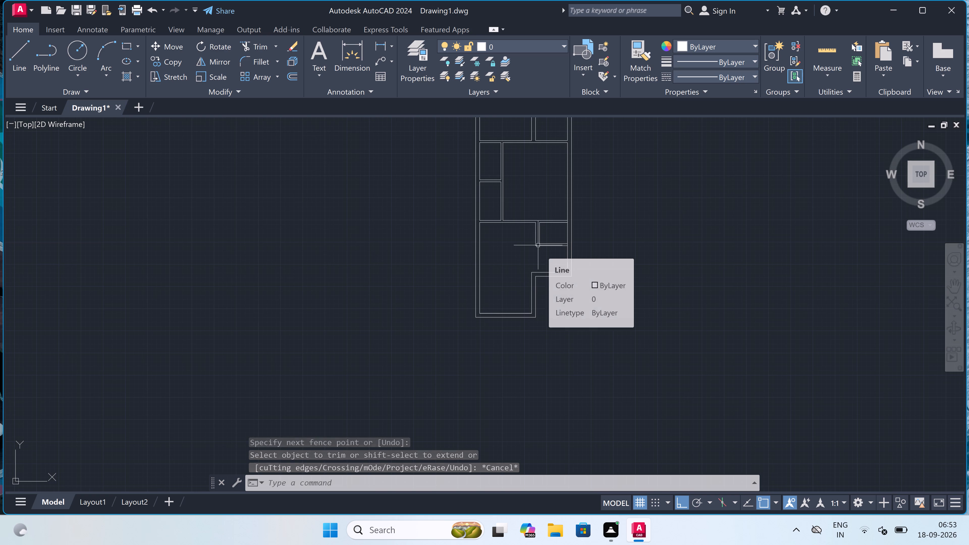
scroll(538, 245, "up", 3)
key("l")
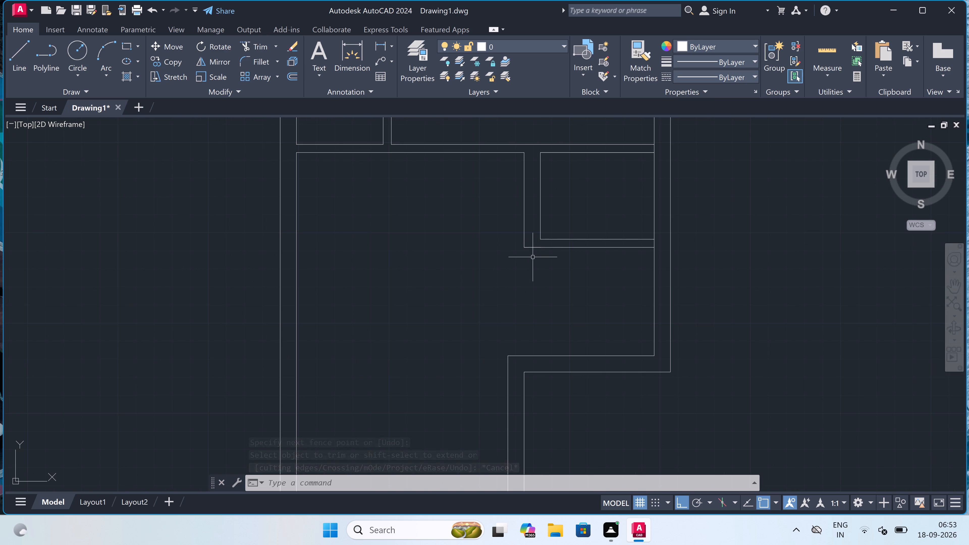
key("space")
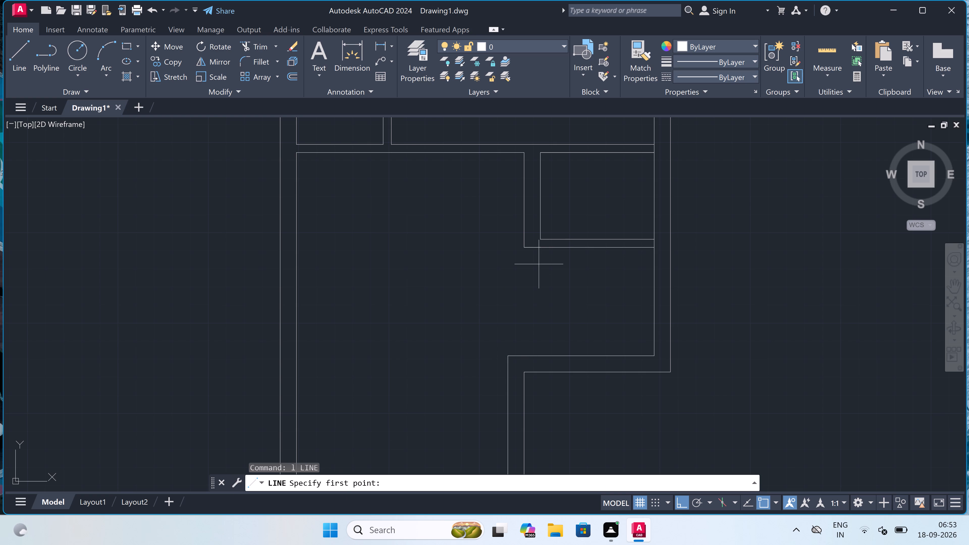
left_click(510, 355)
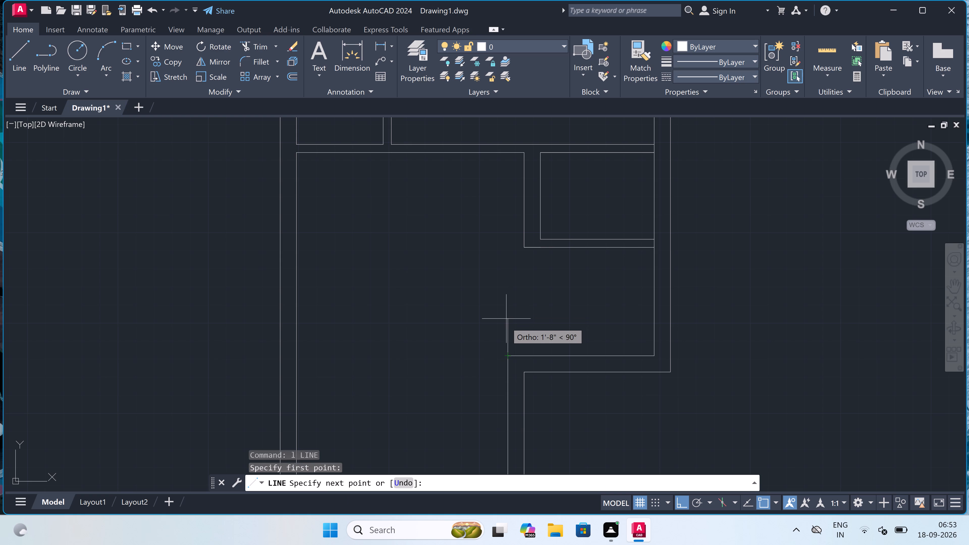
left_click(507, 320)
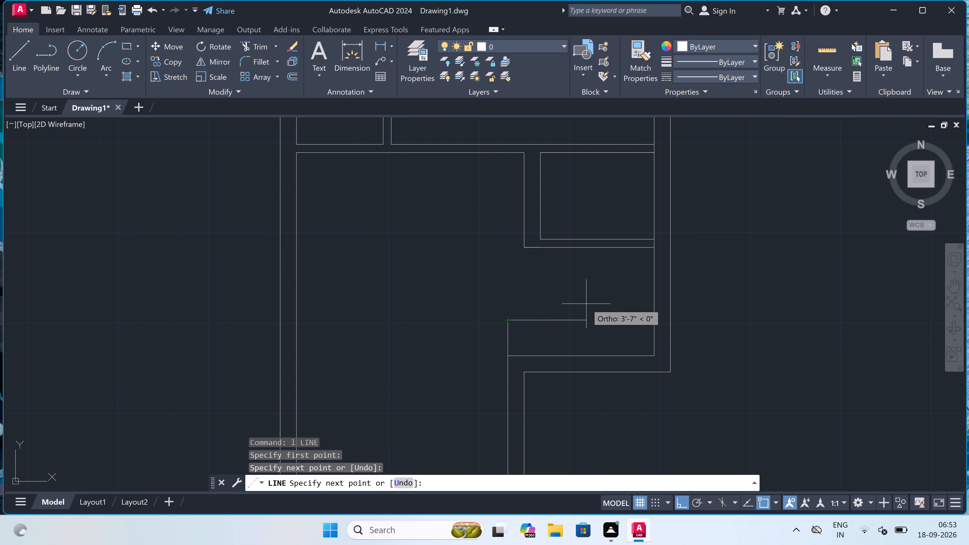
type("9\"")
key("space")
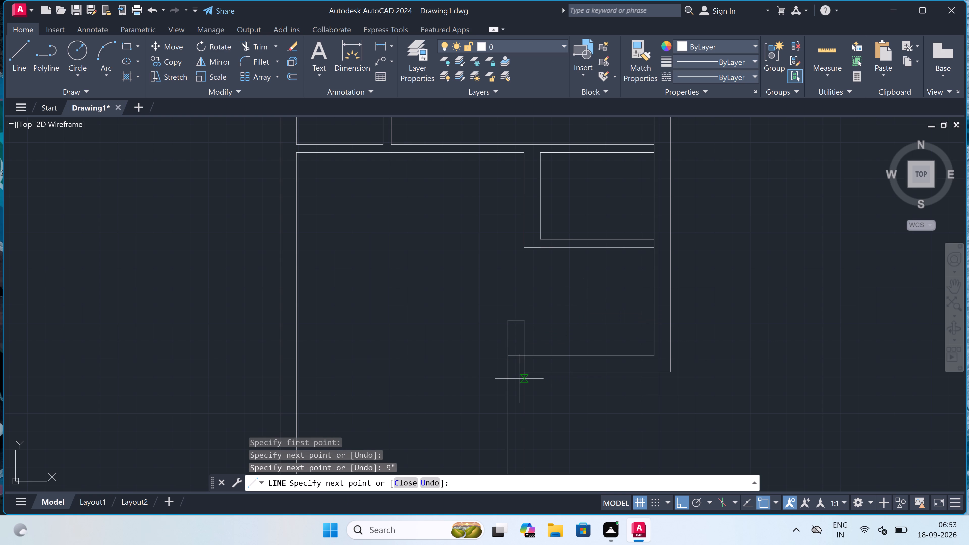
left_click(522, 357)
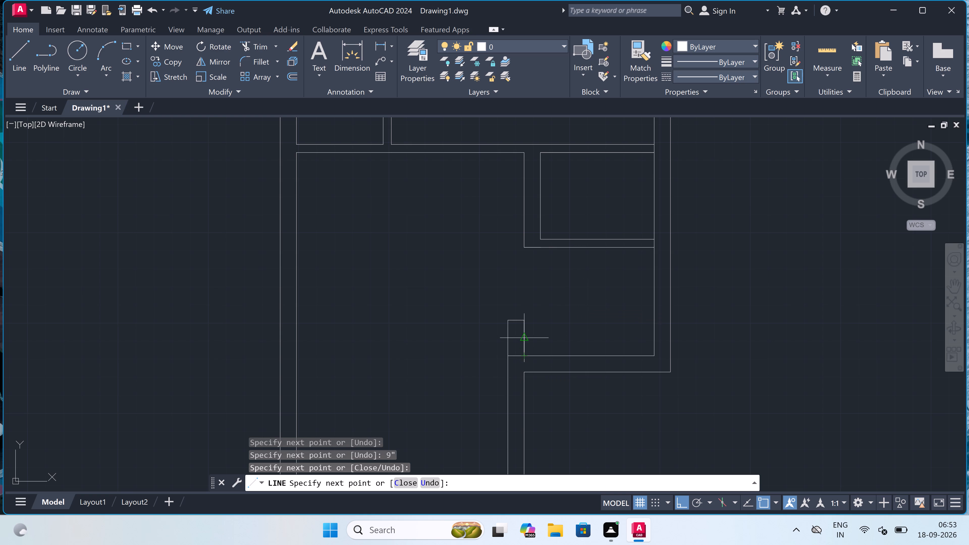
key("Escape")
Trim the short horizontal wall's inner line where it crosses the base of the new wall stub.
key("t")
type("r")
key("space")
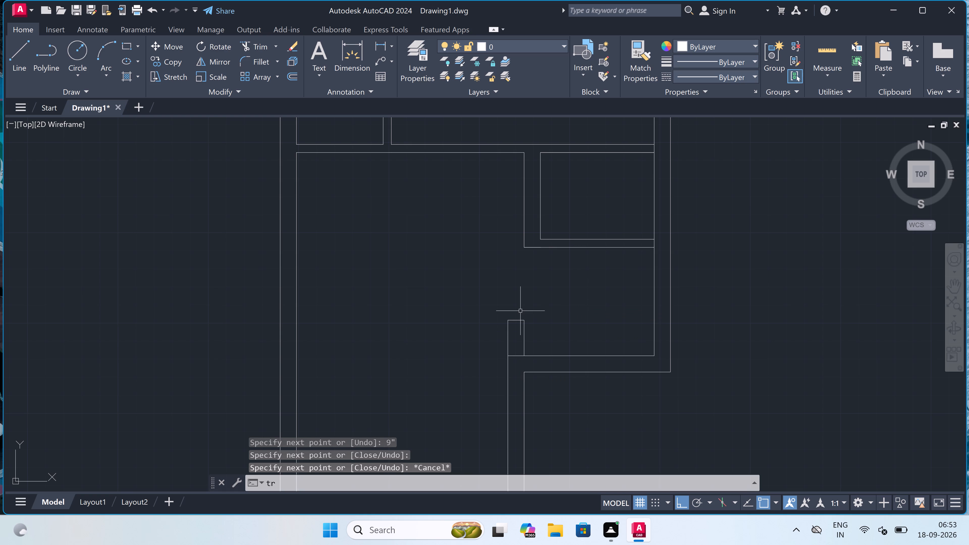
left_click(515, 352)
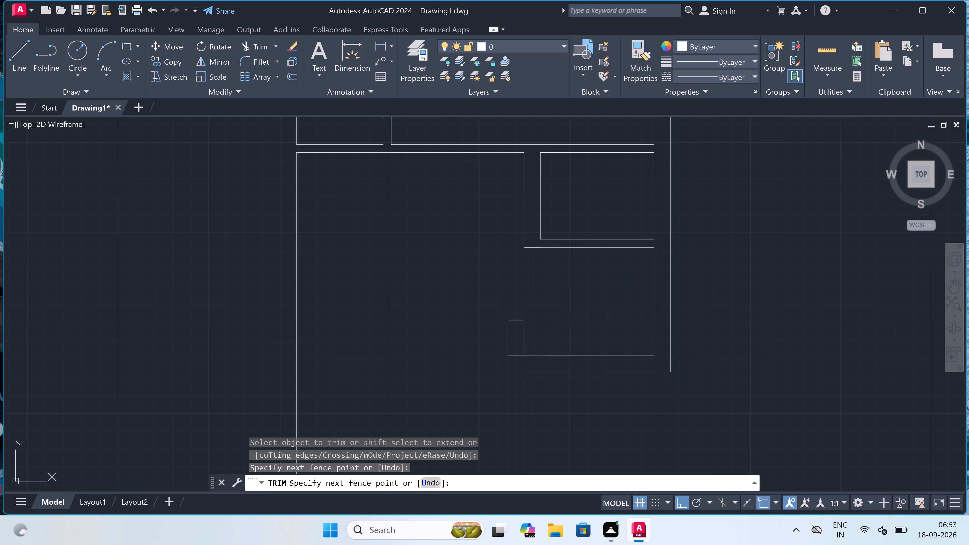
left_click(516, 371)
key("Escape")
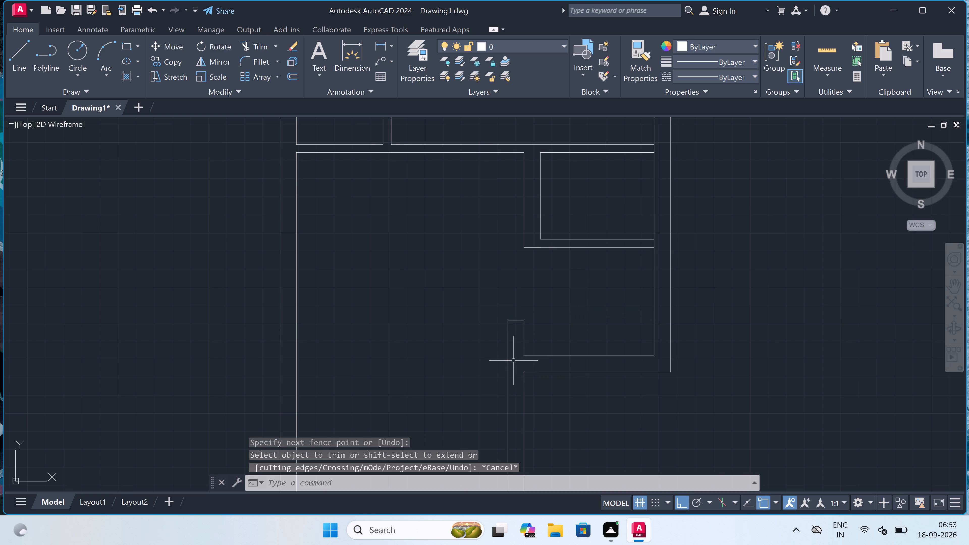
Draw two vertical jamb lines across the short horizontal wall, one near the wall stub and one near the right outer wall.
scroll(513, 361, "down", 4)
scroll(513, 361, "up", 2)
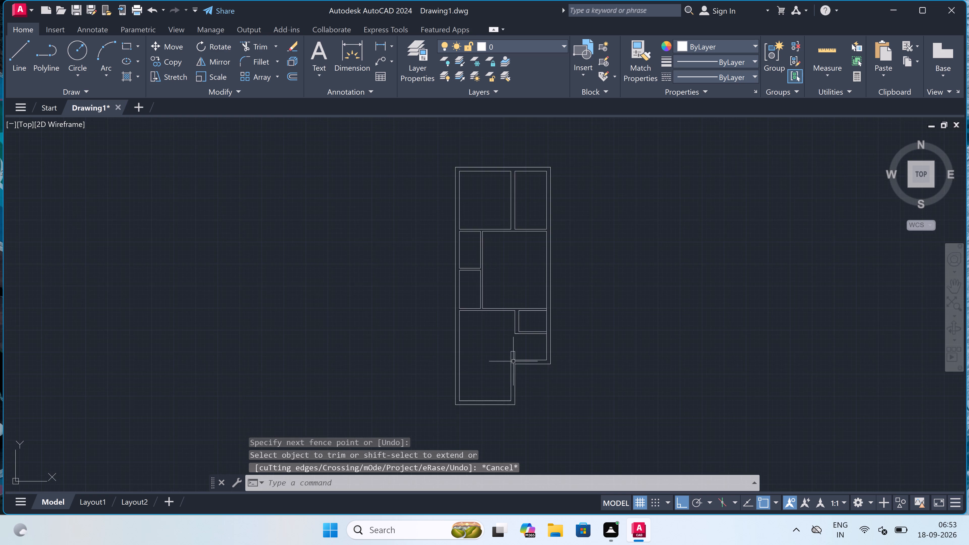
scroll(555, 362, "up", 3)
key("space")
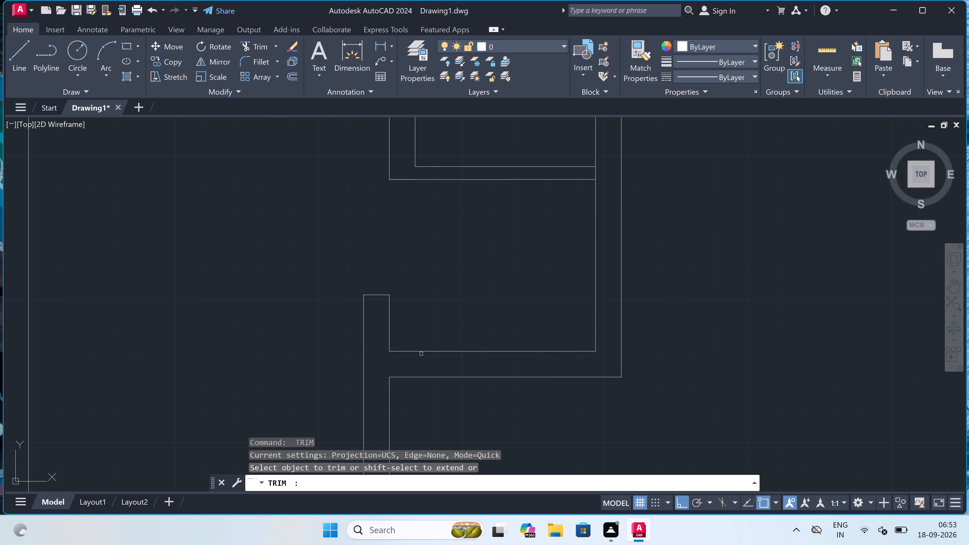
key("Escape")
key("l")
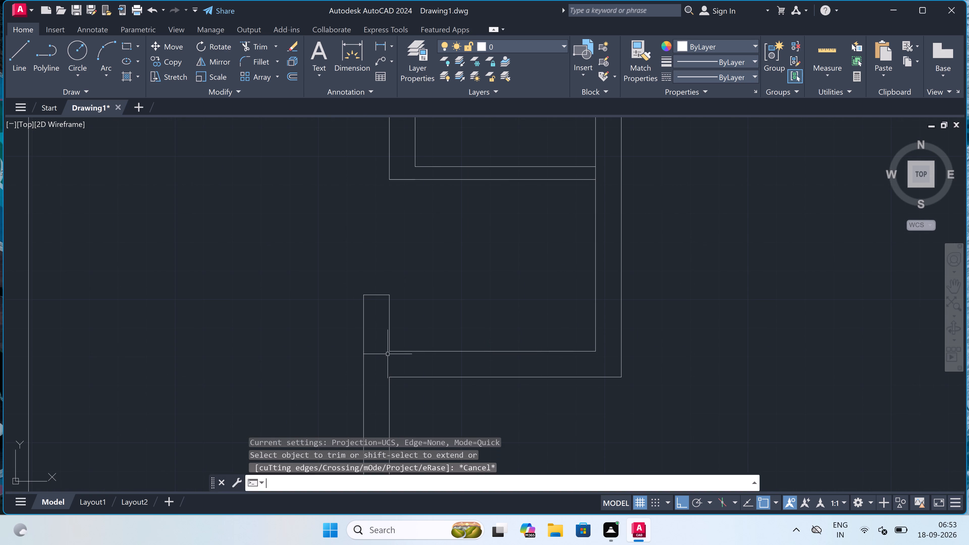
key("space")
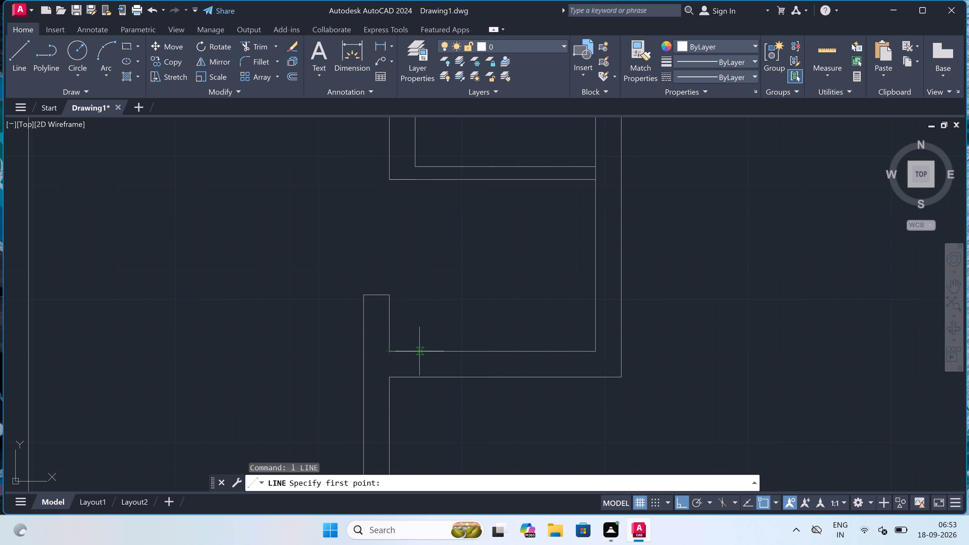
left_click(419, 352)
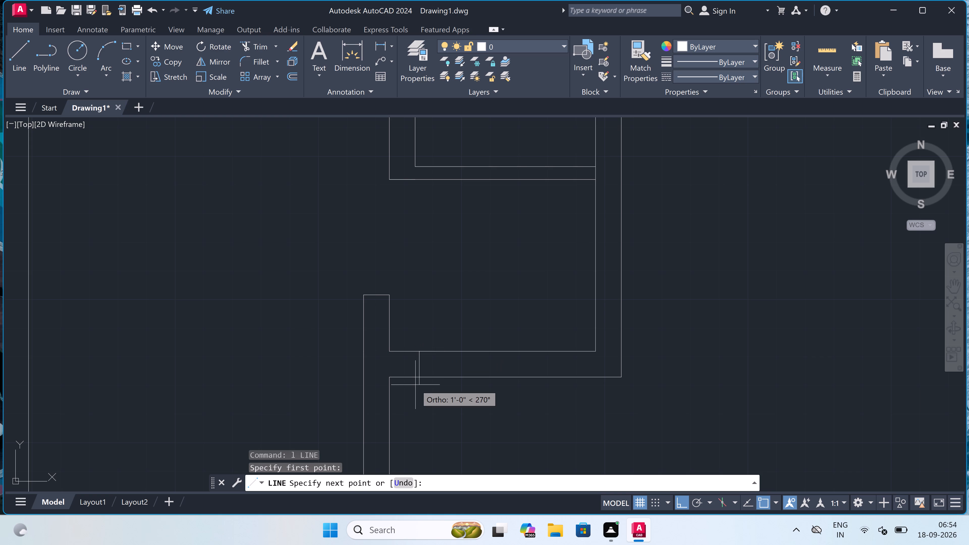
left_click(419, 377)
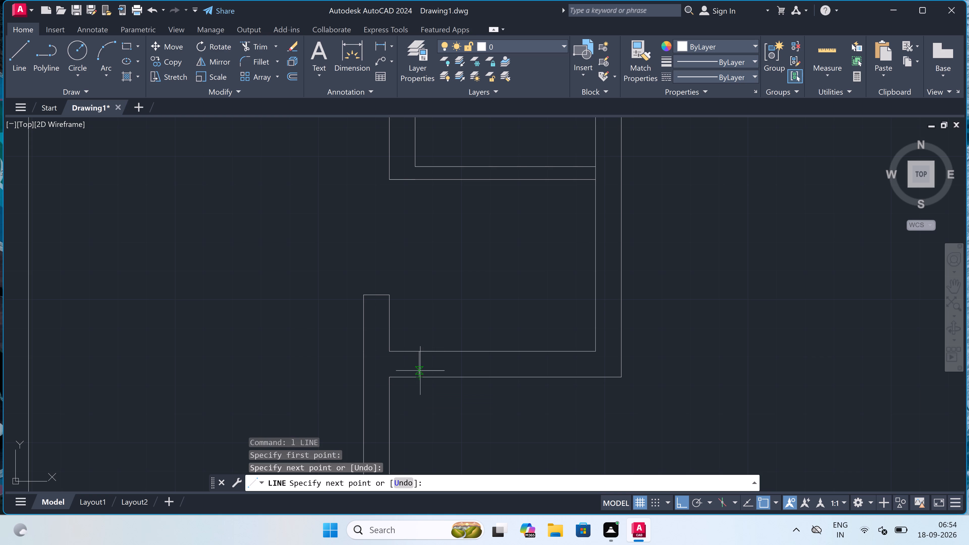
key("Escape")
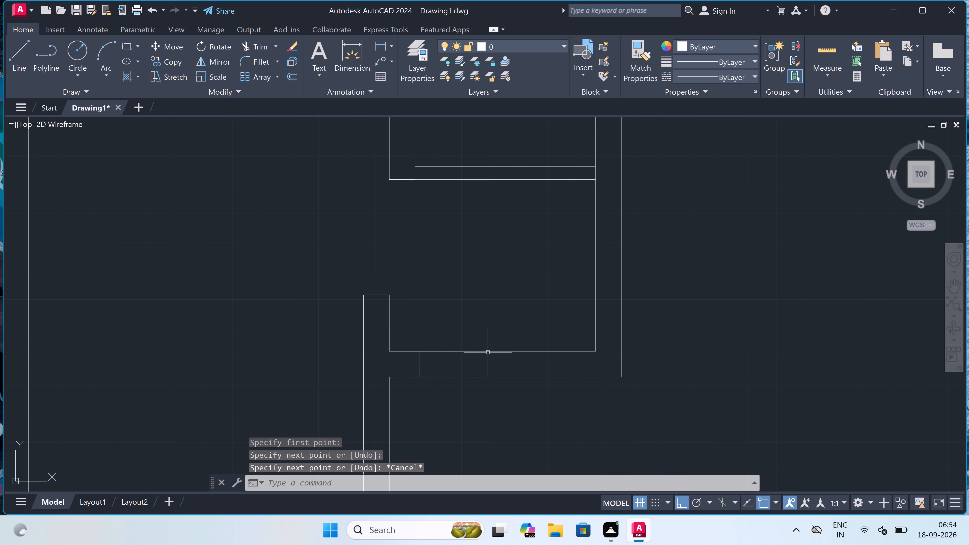
key("space")
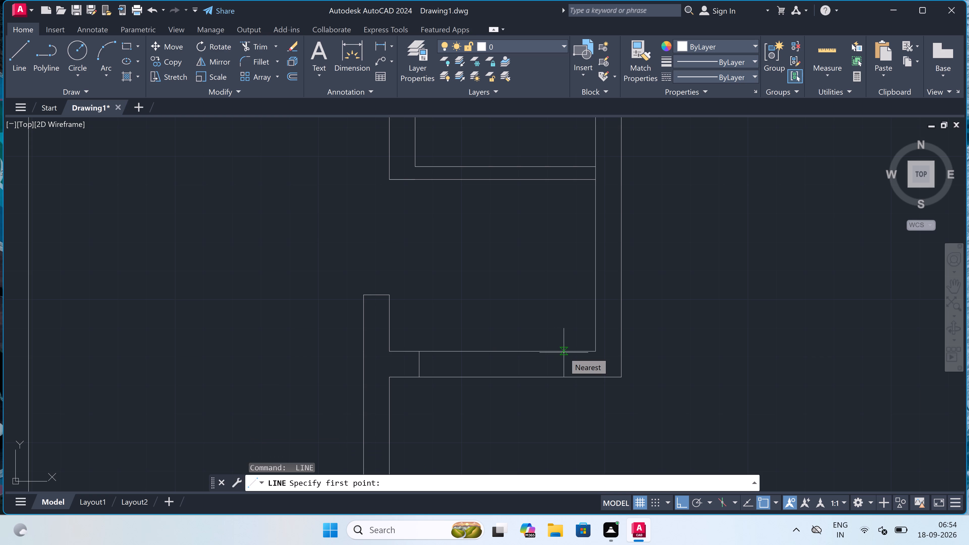
left_click(564, 352)
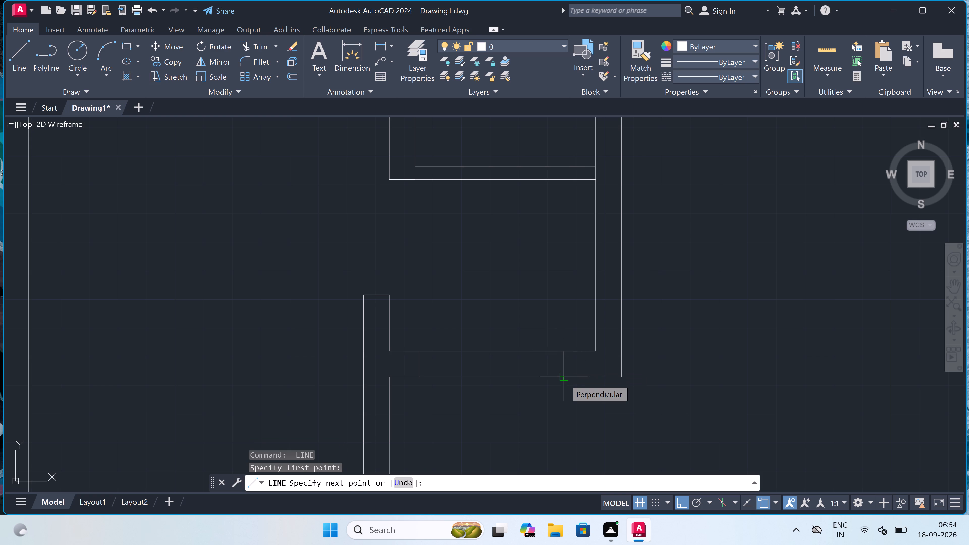
left_click(565, 379)
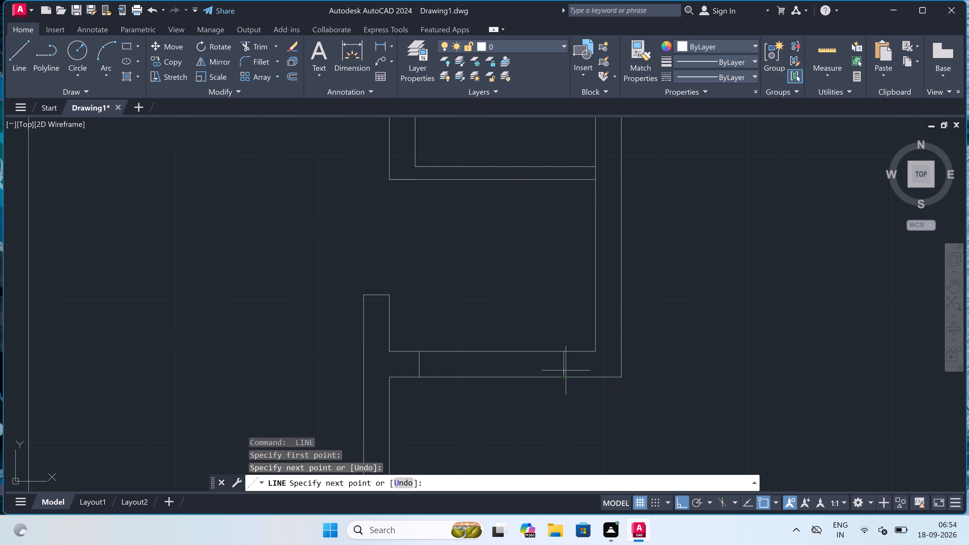
Draw the right door leaf line from the right jamb's midpoint, 2" into the opening and 4' up.
left_click(564, 367)
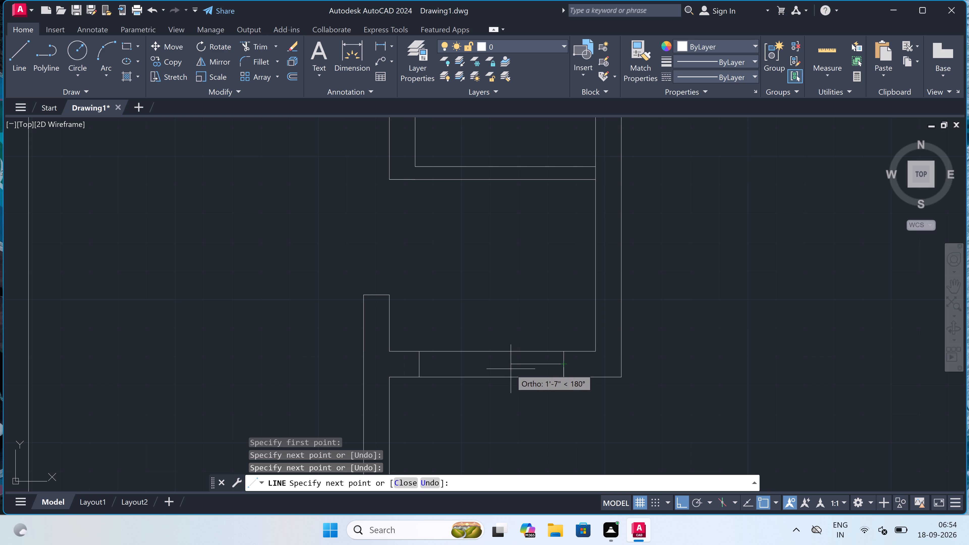
type("2\"")
key("space")
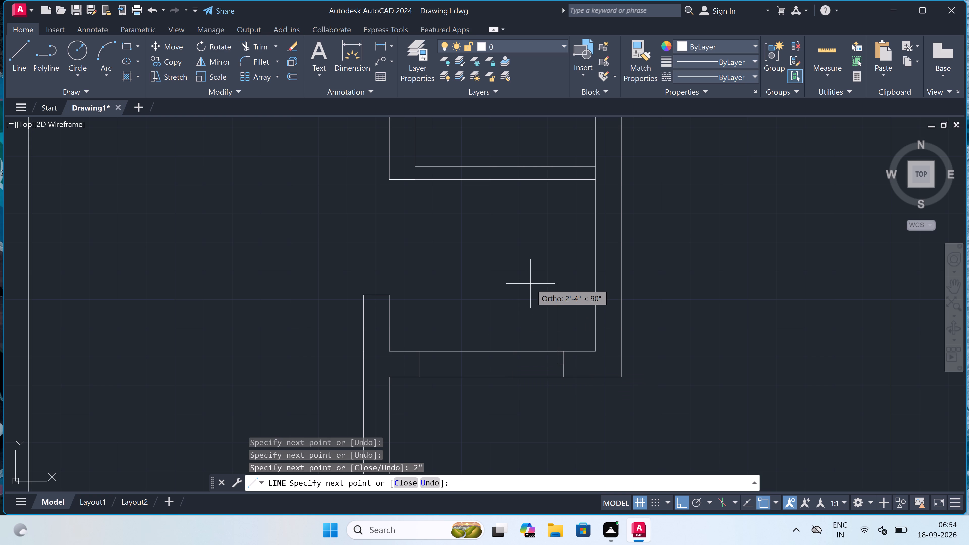
type("4'")
key("space")
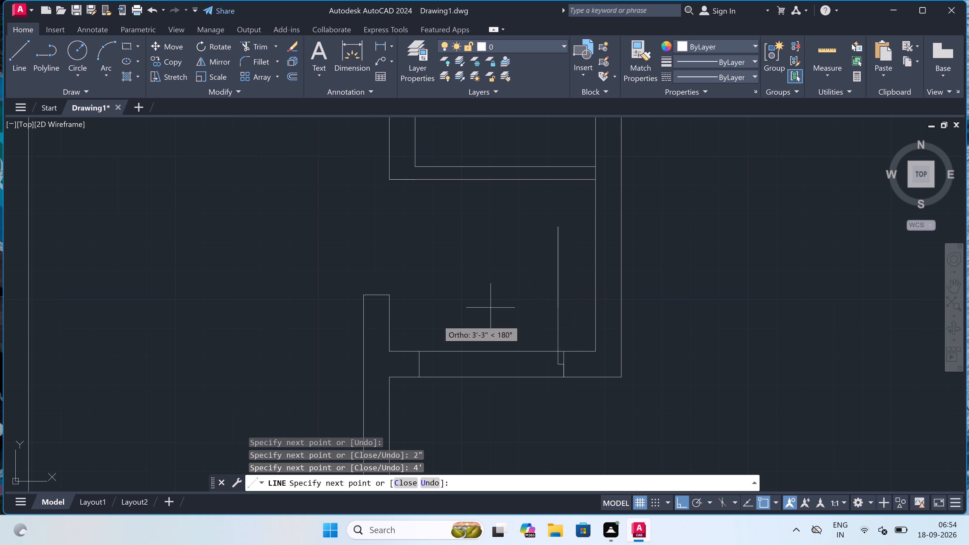
key("Escape")
Draw the left door leaf line from the left jamb's midpoint, 2" into the opening and 4' up.
key("space")
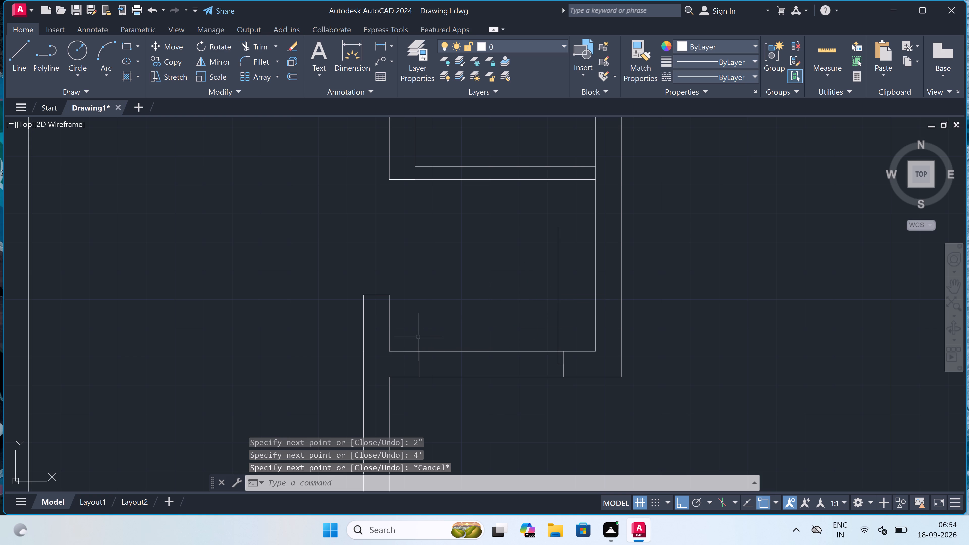
left_click(417, 365)
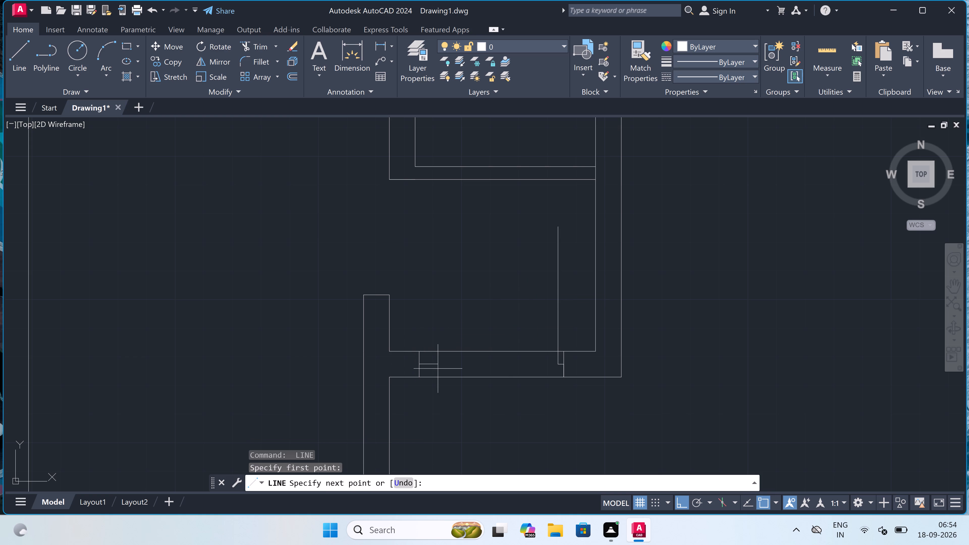
type("2\"")
key("space")
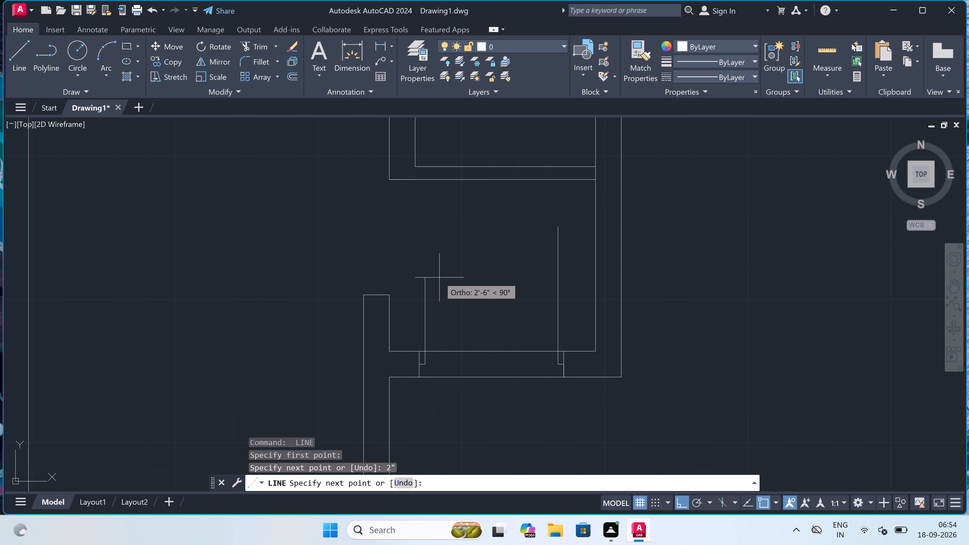
type("4'")
key("space")
key("Escape")
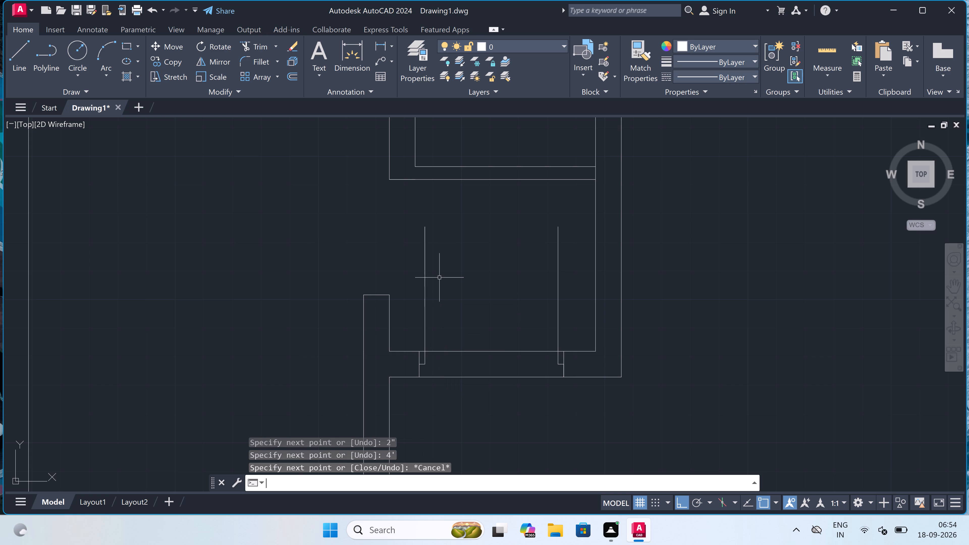
Draw a short vertical marker line upward from the midpoint of the short horizontal wall's inner line, between the door leaves.
key("space")
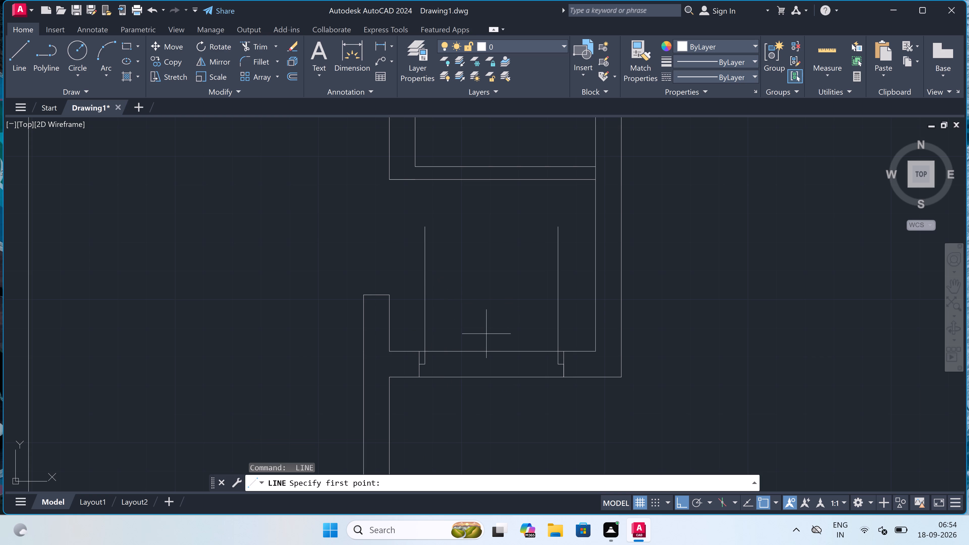
left_click(493, 355)
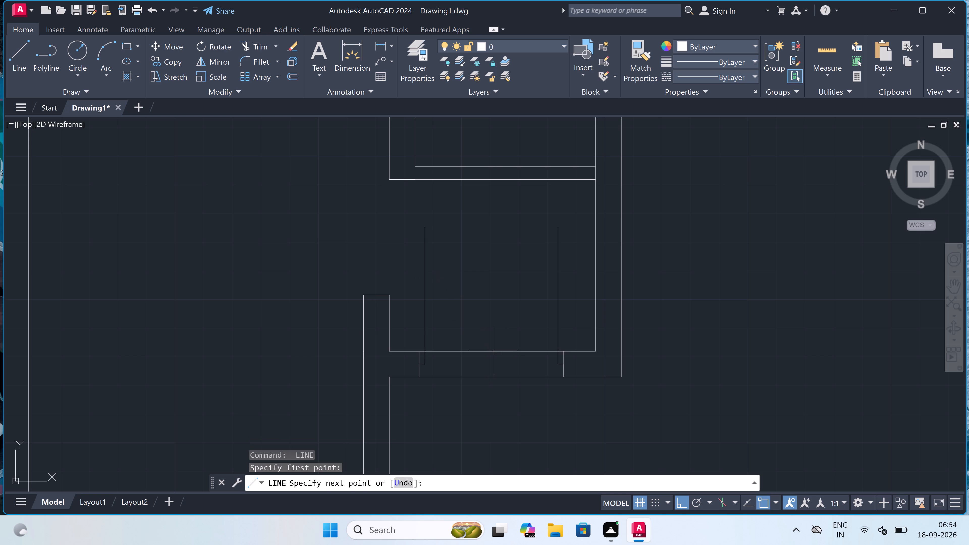
left_click(494, 344)
key("Escape")
Draw the left leaf's swing arc using Start, End, Direction, from the leaf's top end to the marker's base on the inner wall line.
scroll(494, 338, "down", 2)
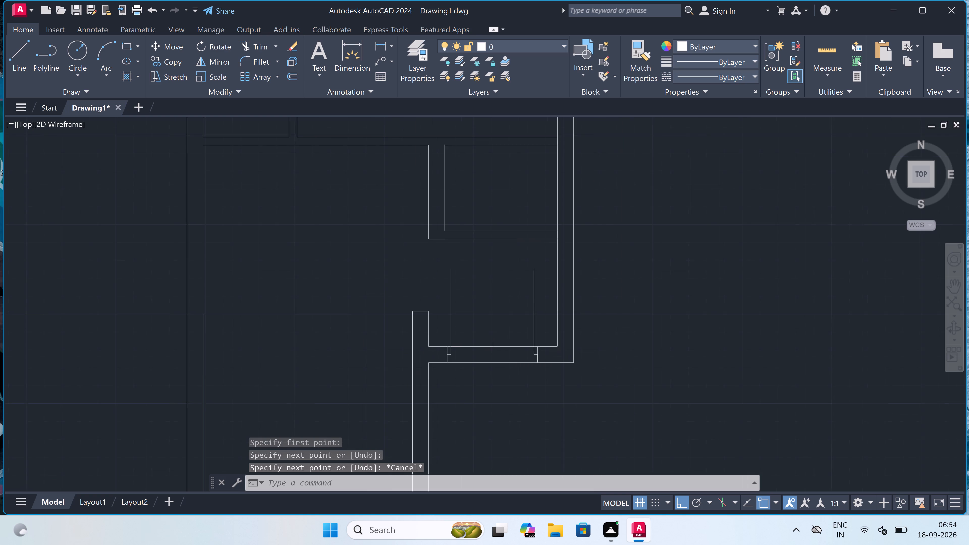
scroll(495, 328, "up", 2)
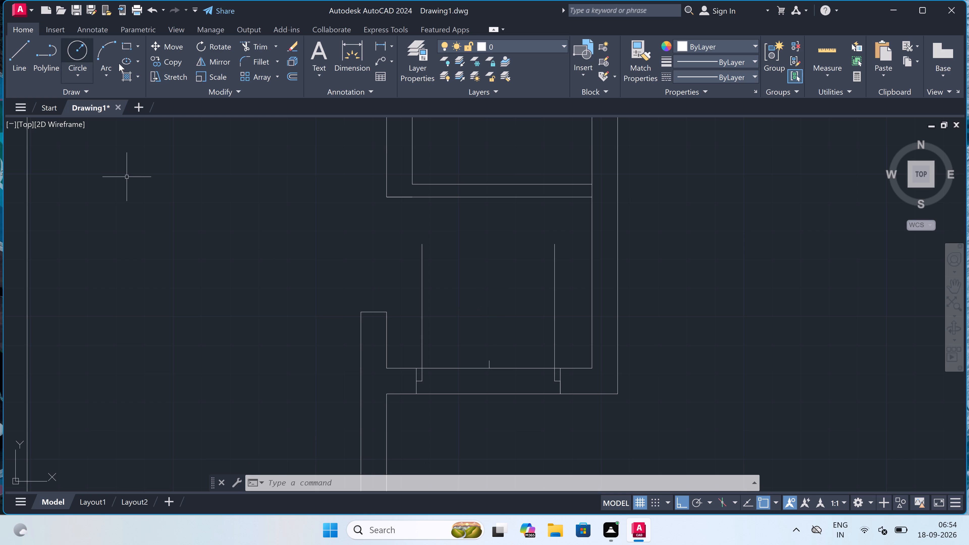
left_click(104, 67)
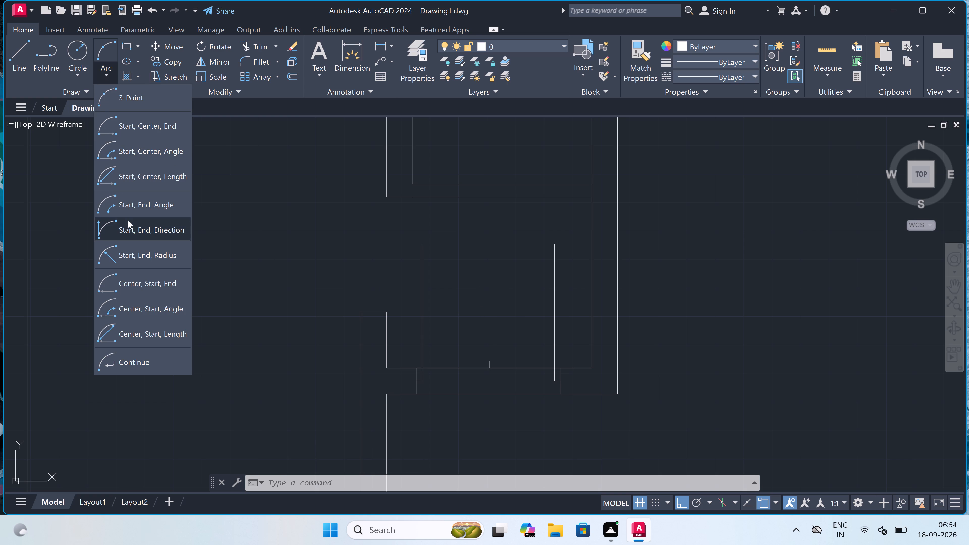
left_click(133, 224)
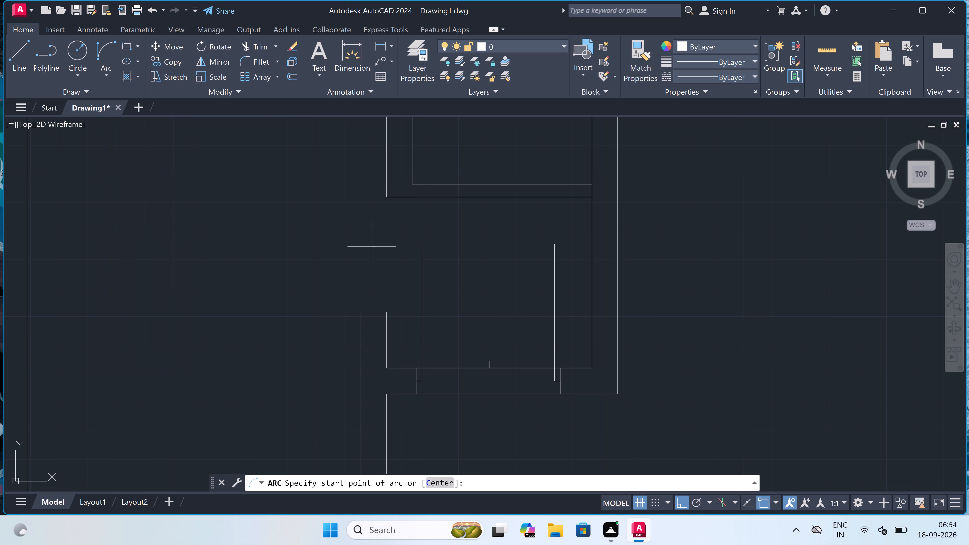
left_click(420, 240)
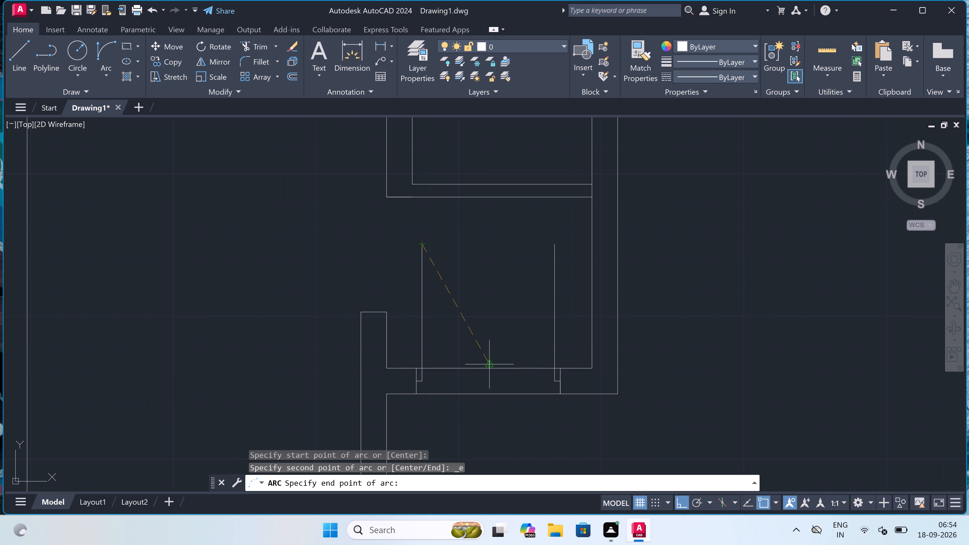
left_click(489, 371)
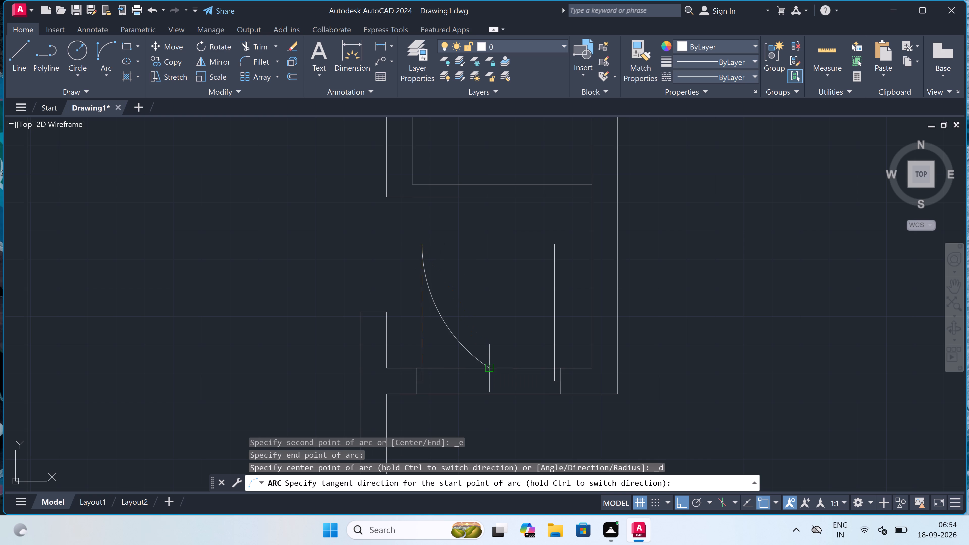
left_click(513, 298)
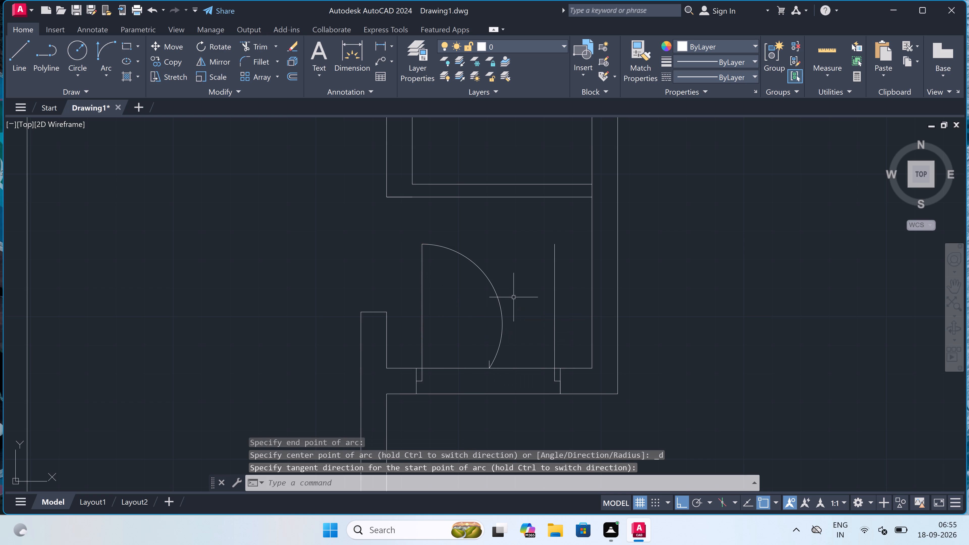
Draw the right leaf's three-point swing arc from the leaf's top end through the marker's base to a point below the short wall.
key("space")
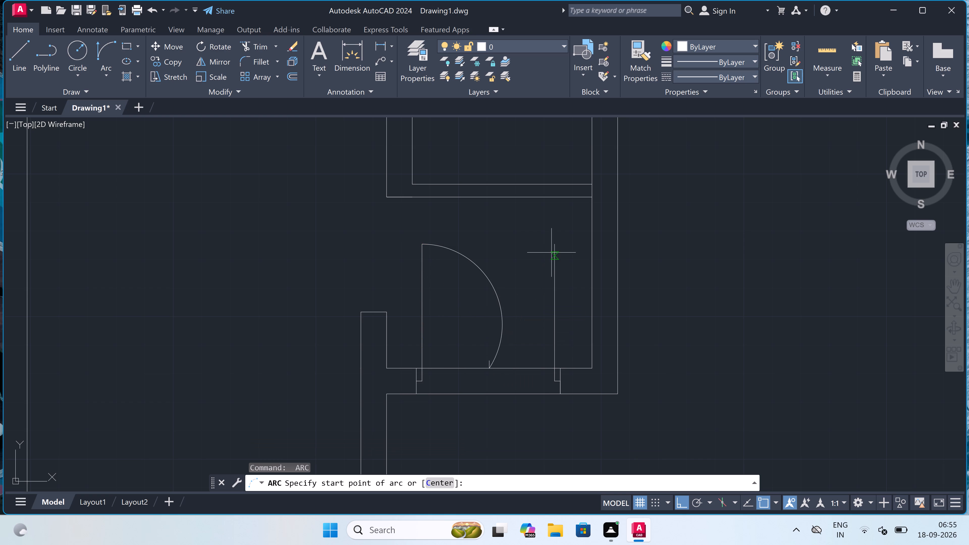
left_click(556, 245)
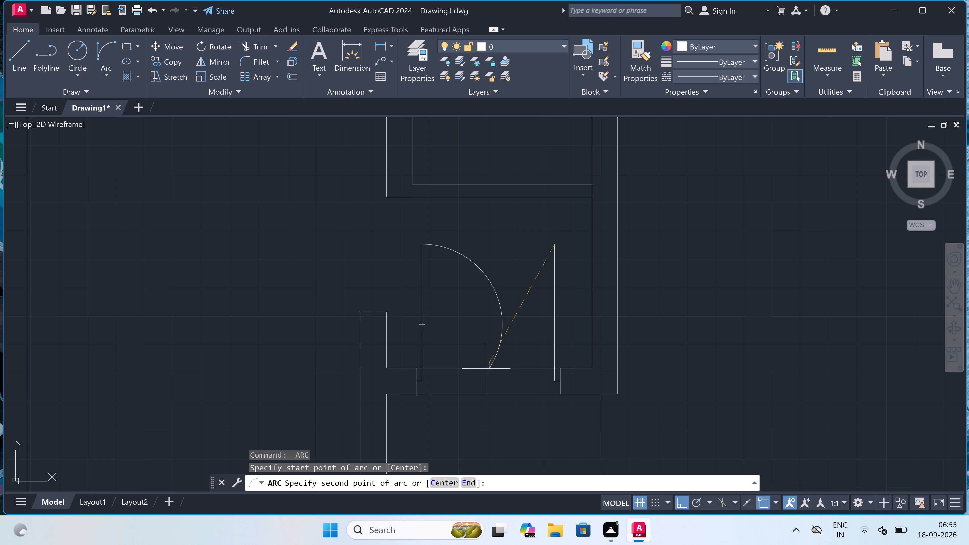
left_click(486, 368)
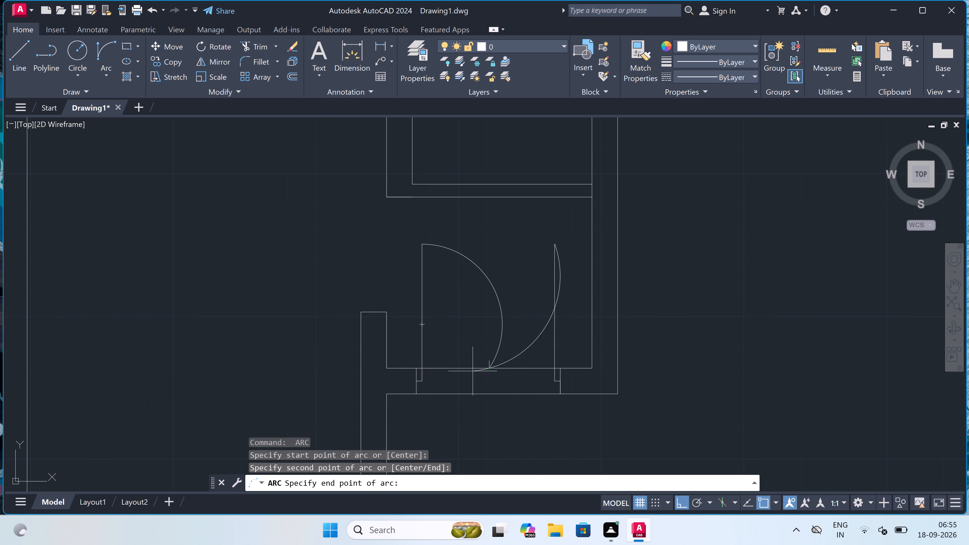
left_click(534, 409)
Trim the outer wall line between the jambs, the inner wall line beside the right leaf, and the right arc's tail below the opening.
key("t")
key("r")
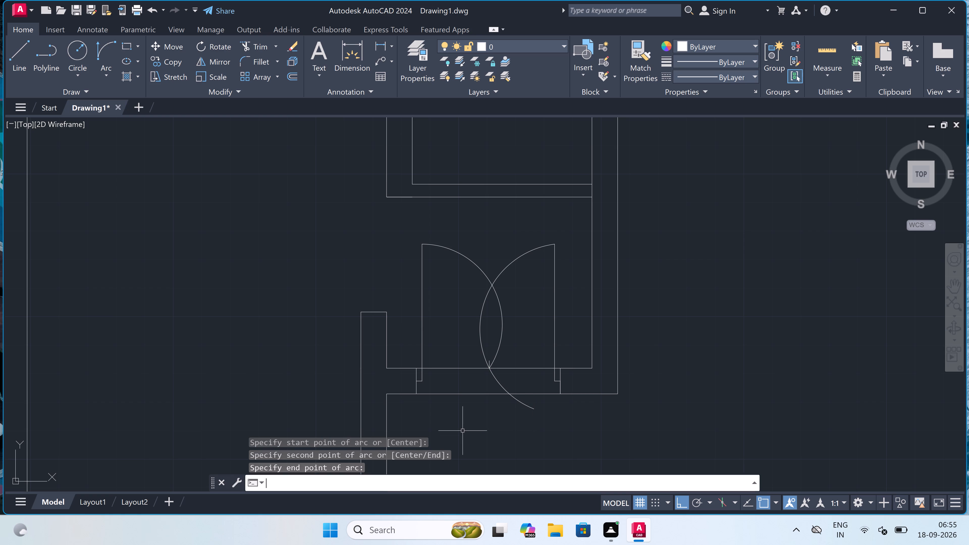
key("space")
left_click(457, 410)
left_click(524, 345)
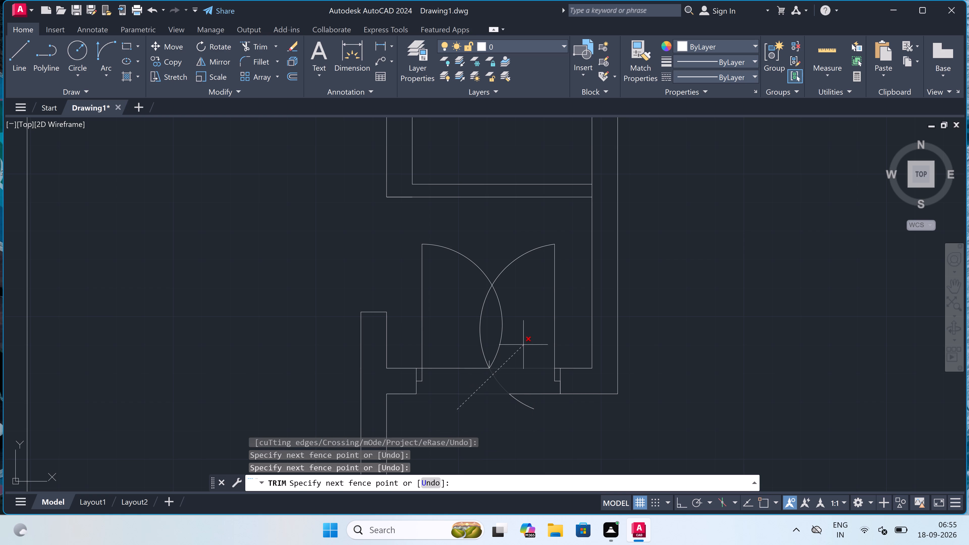
left_click(510, 418)
double_click(526, 380)
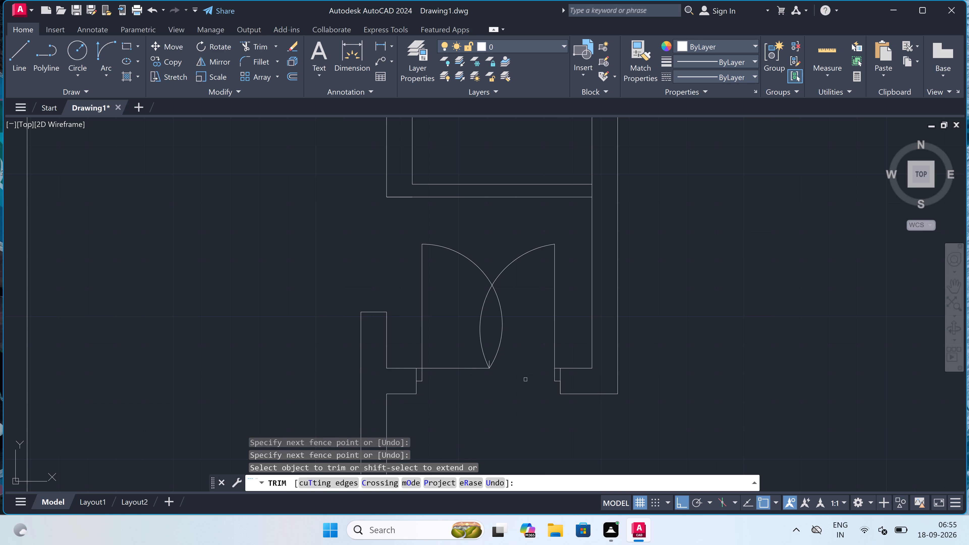
Trim both swing arcs below the point where they cross.
double_click(476, 308)
left_click(501, 300)
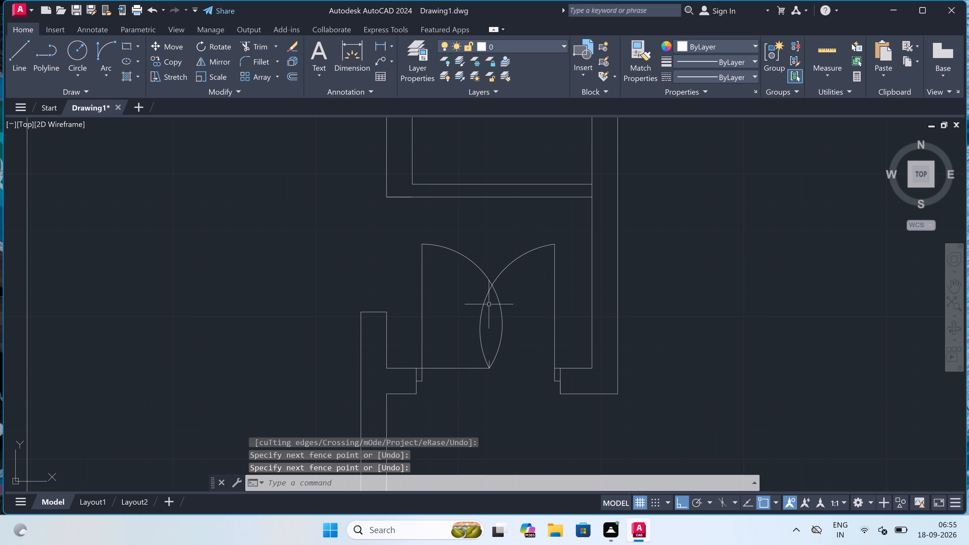
left_click(471, 308)
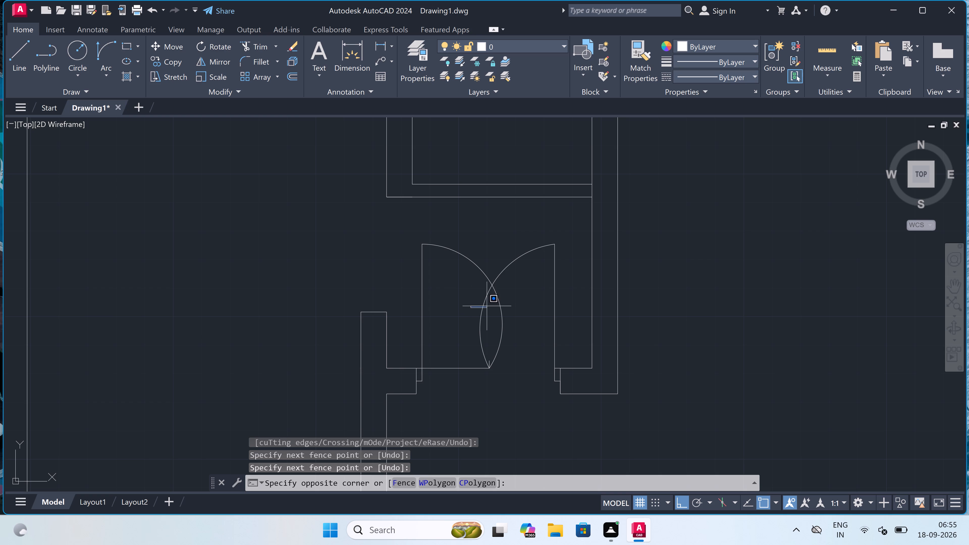
key("Escape")
key("t")
key("r")
key("space")
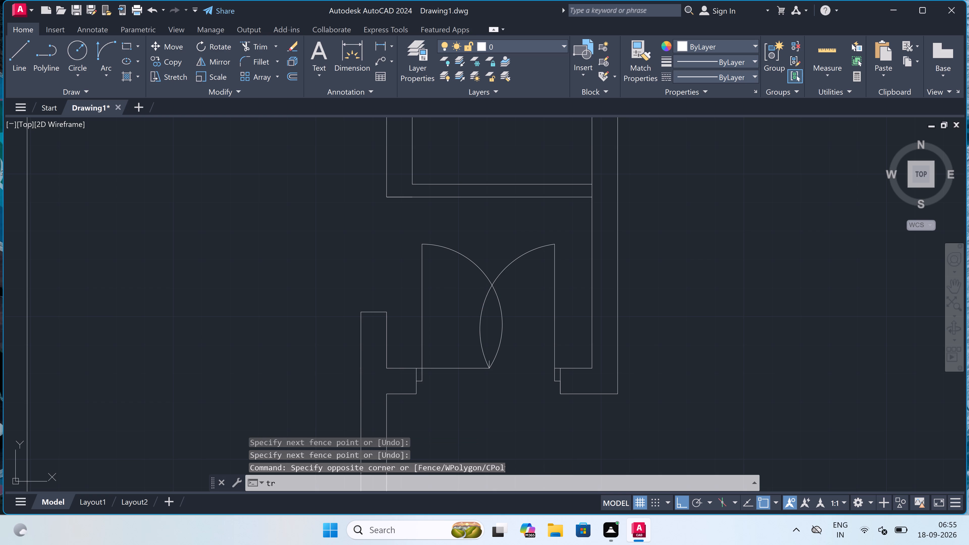
left_click(473, 312)
left_click(504, 308)
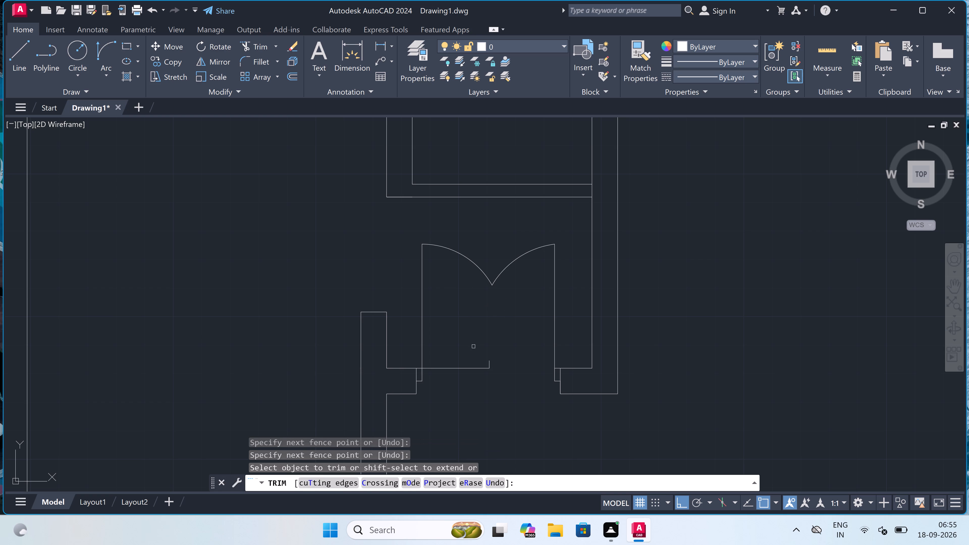
Trim away the remaining inner wall line between the left leaf and the marker, and remove the short marker line.
left_click(464, 343)
left_click(454, 382)
scroll(468, 371, "up", 1)
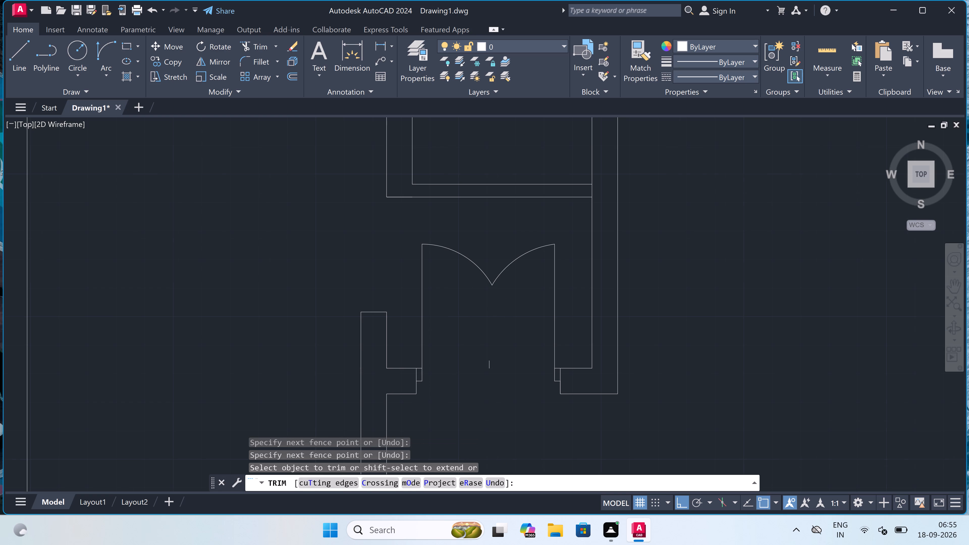
scroll(468, 371, "up", 2)
left_click(468, 370)
left_click_drag(582, 323, 575, 337)
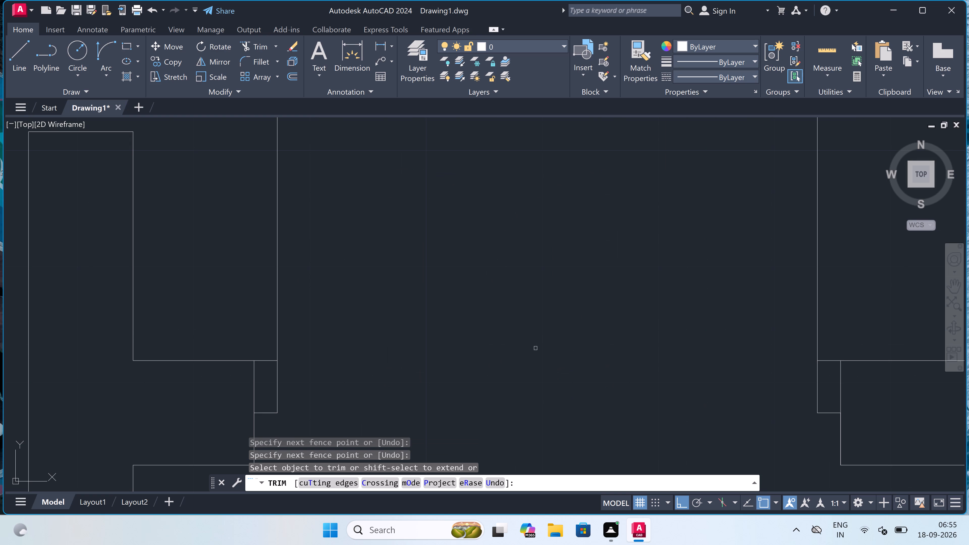
key("Escape")
Draw a 5' window in the left outer wall of the bottom room, with a centre line and end lines across the wall thickness.
scroll(489, 329, "down", 7)
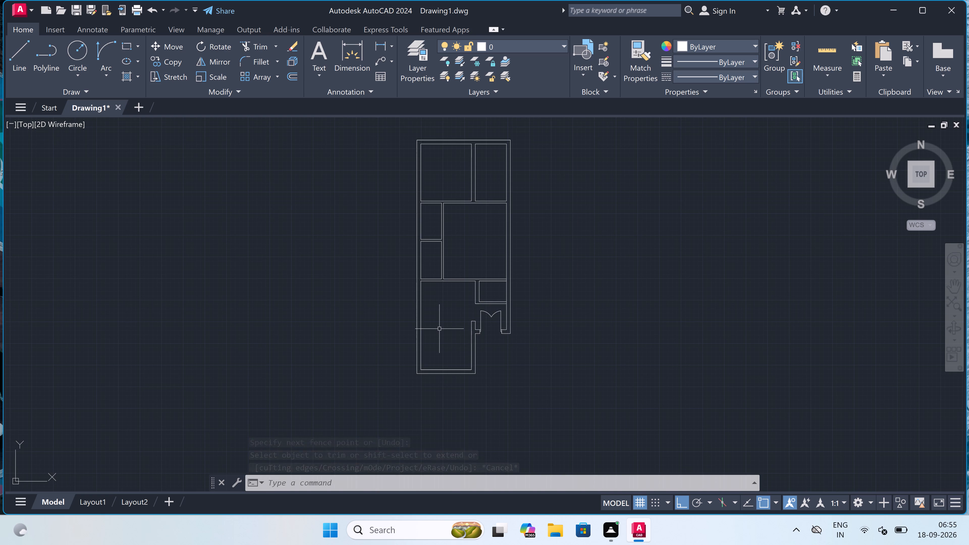
scroll(439, 328, "down", 1)
scroll(439, 328, "up", 2)
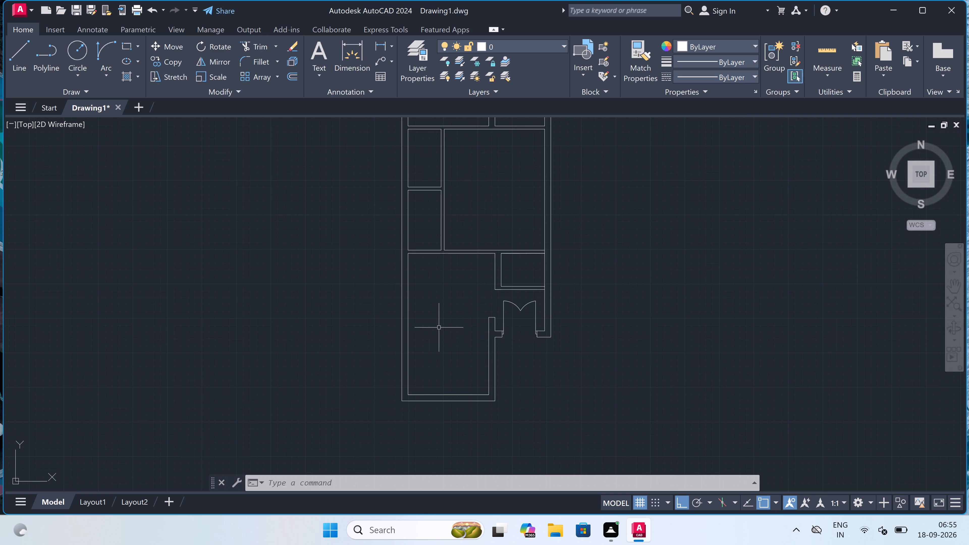
key("l")
key("space")
scroll(376, 269, "up", 1)
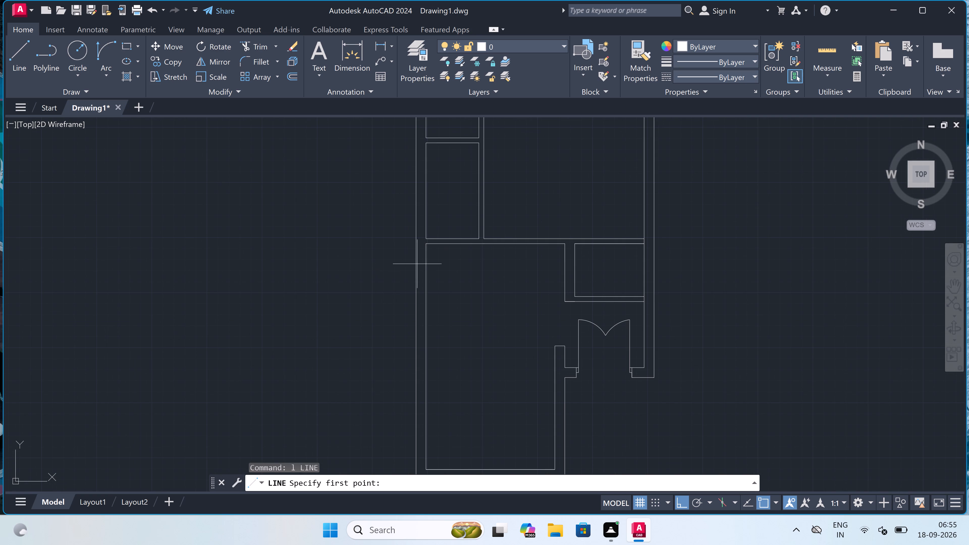
left_click(415, 278)
left_click(424, 280)
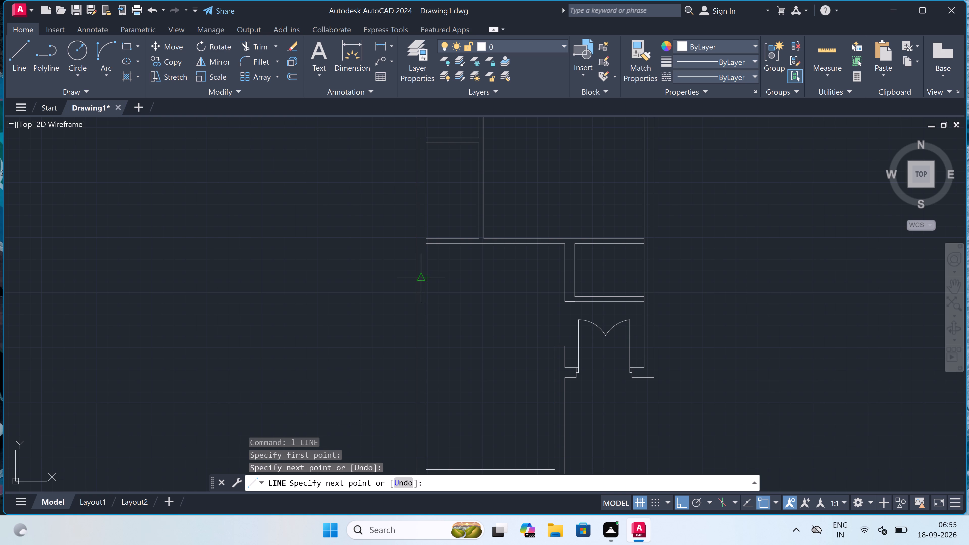
left_click(419, 279)
type("5'")
key("space")
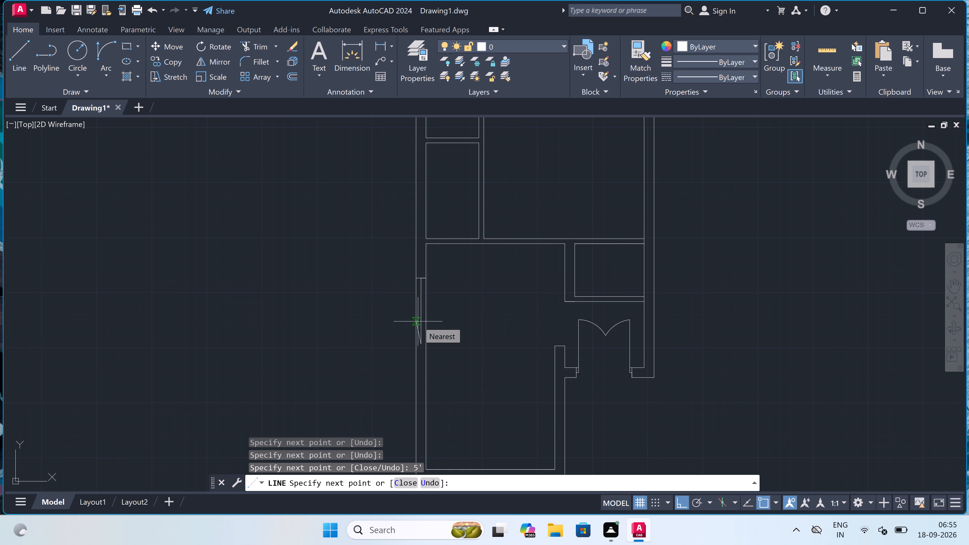
scroll(418, 342, "up", 1)
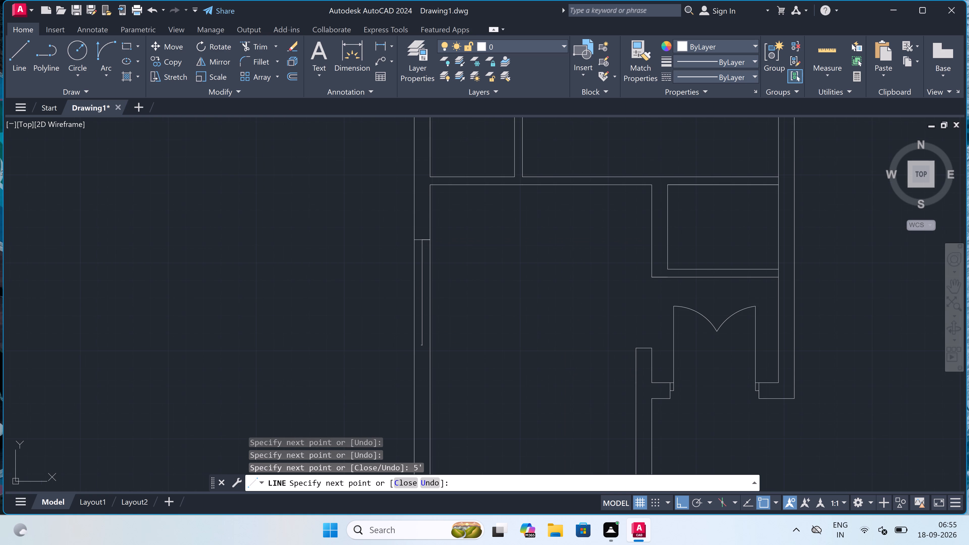
left_click(413, 342)
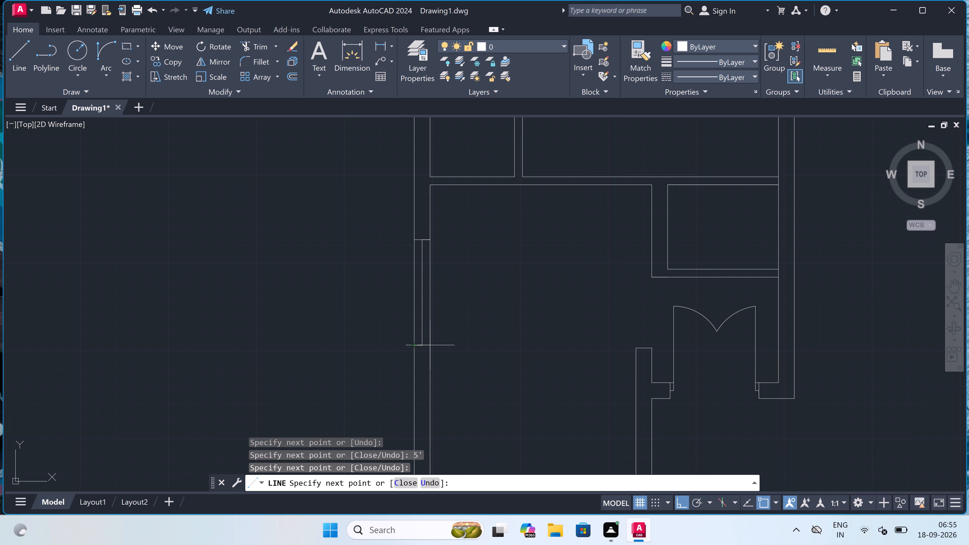
left_click(429, 344)
key("Escape")
Draw a 5' window in the bottom room's lower wall, with a centre line and end lines across the wall thickness.
scroll(448, 311, "down", 3)
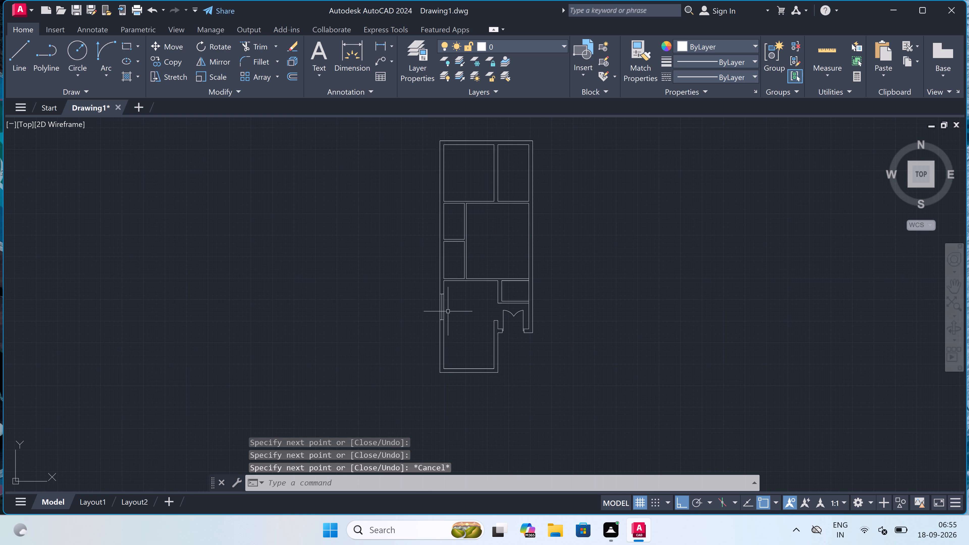
key("space")
scroll(451, 373, "up", 2)
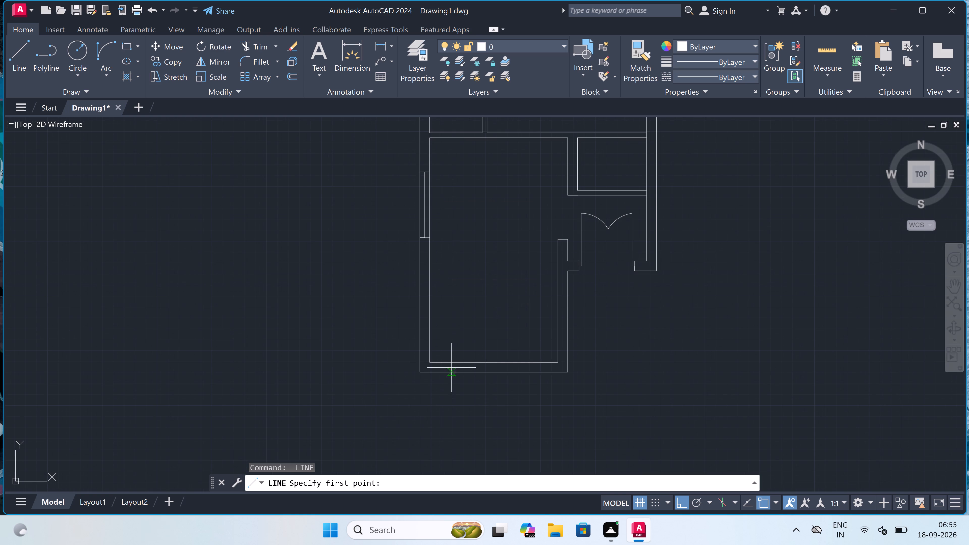
scroll(452, 362, "up", 2)
left_click(453, 365)
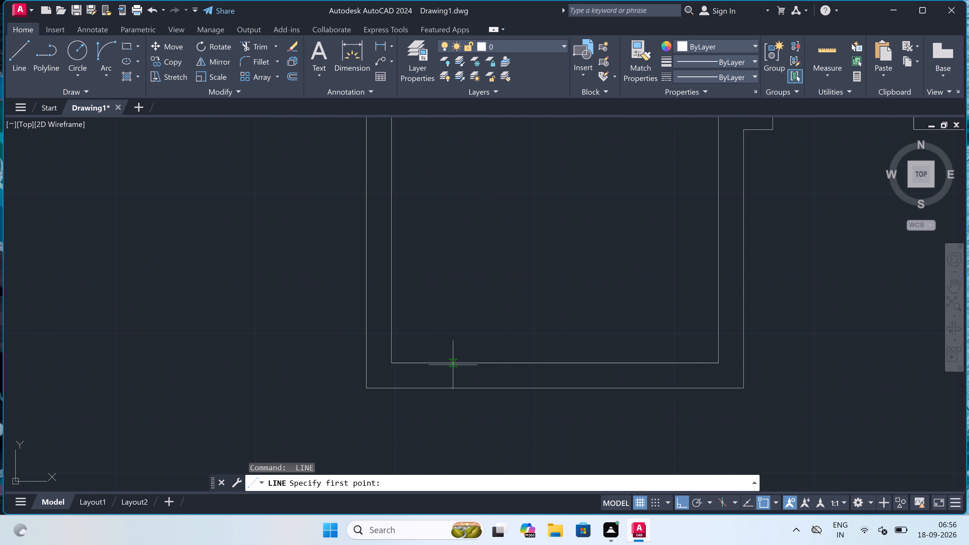
left_click(452, 387)
left_click(453, 378)
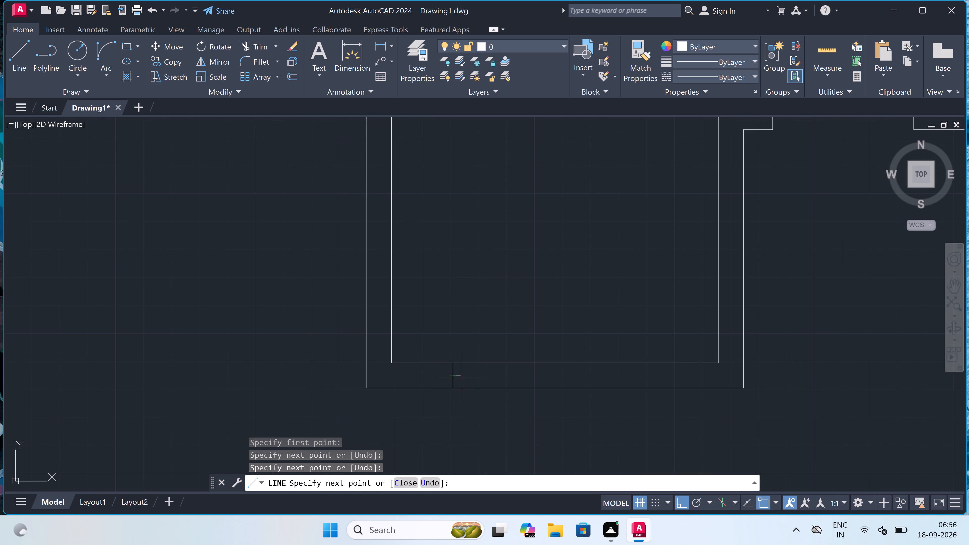
type("5'")
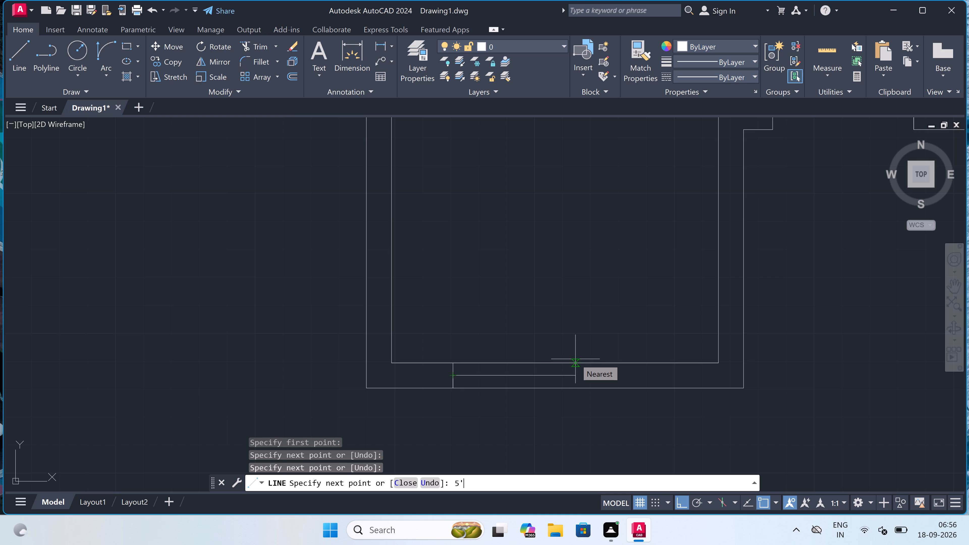
key("space")
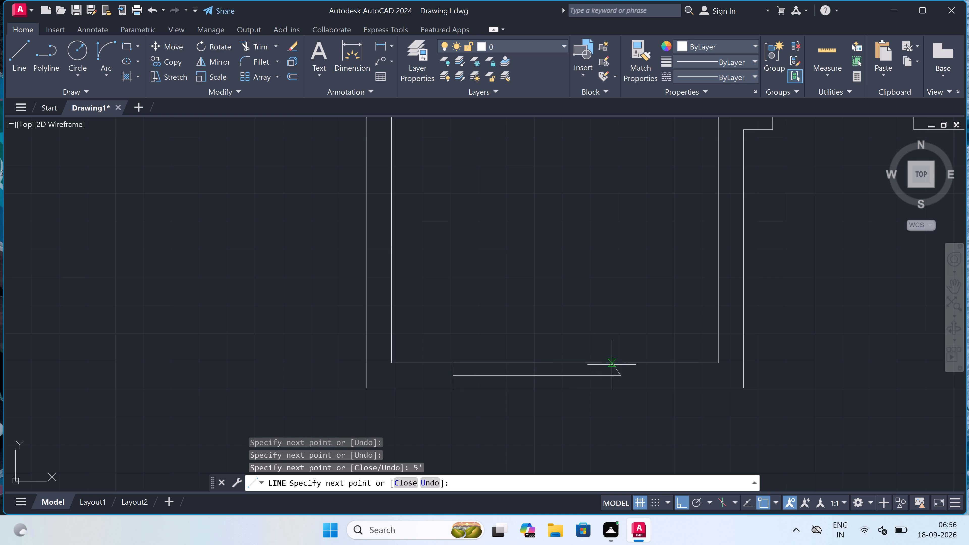
left_click(616, 362)
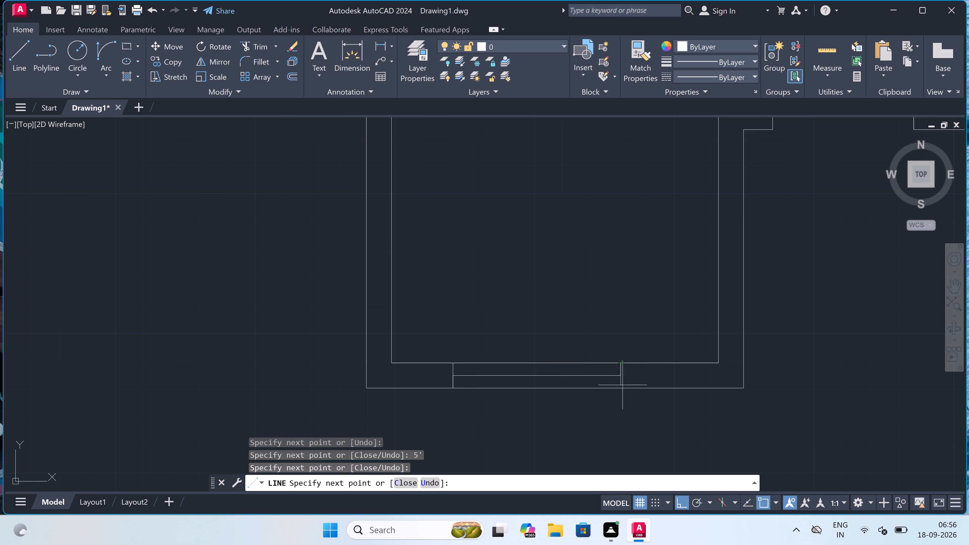
left_click(622, 386)
key("Escape")
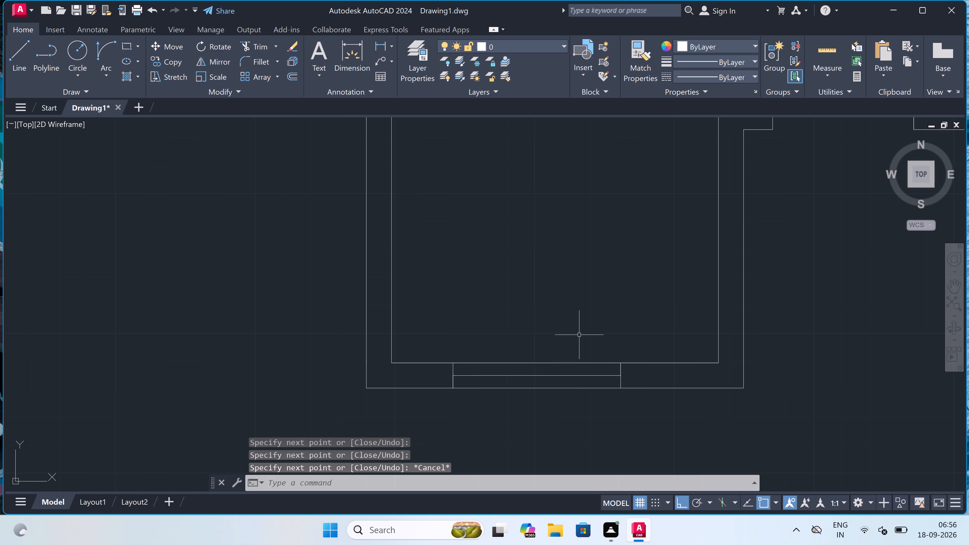
Draw an L-shaped counter line in the bottom room, from the left inner wall down and across to the right inner wall.
key("l")
key("space")
scroll(599, 306, "down", 1)
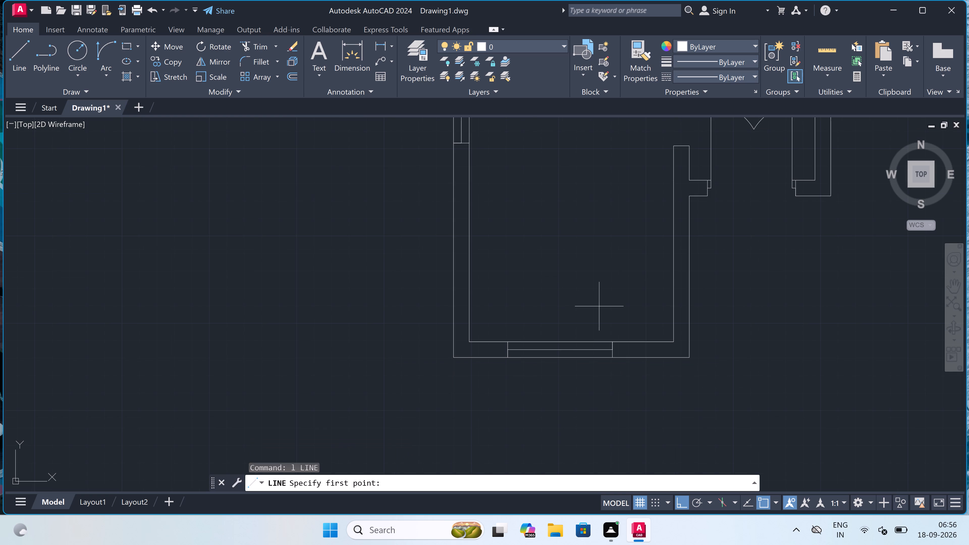
left_click(468, 184)
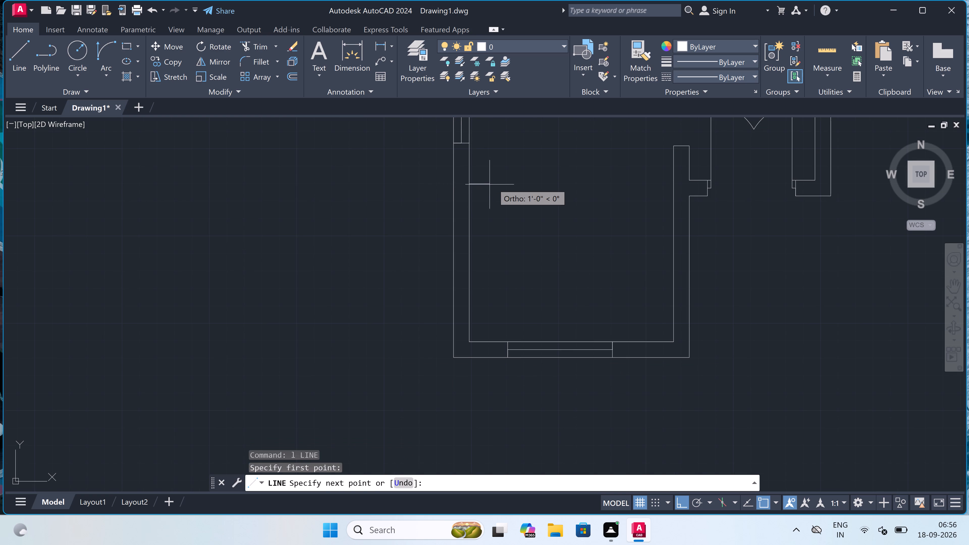
left_click(516, 180)
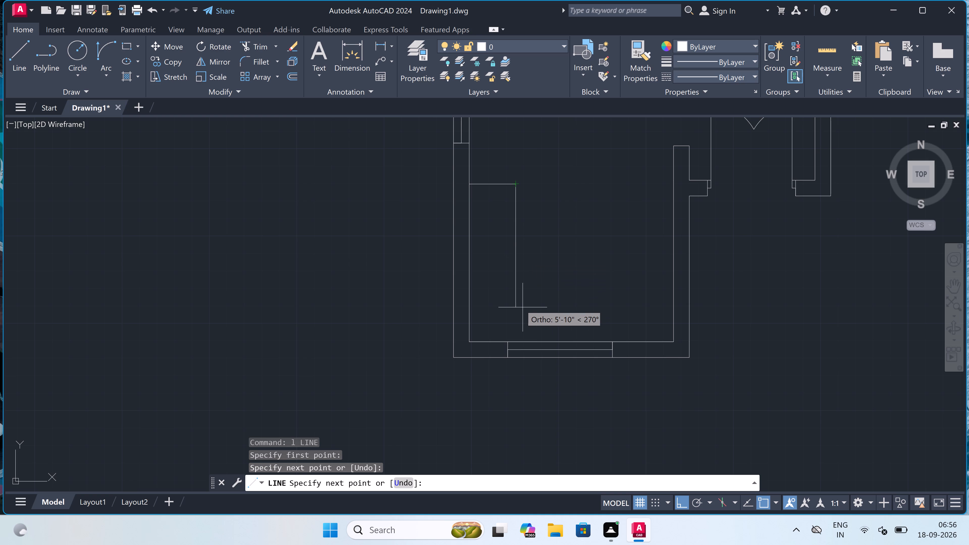
left_click(516, 301)
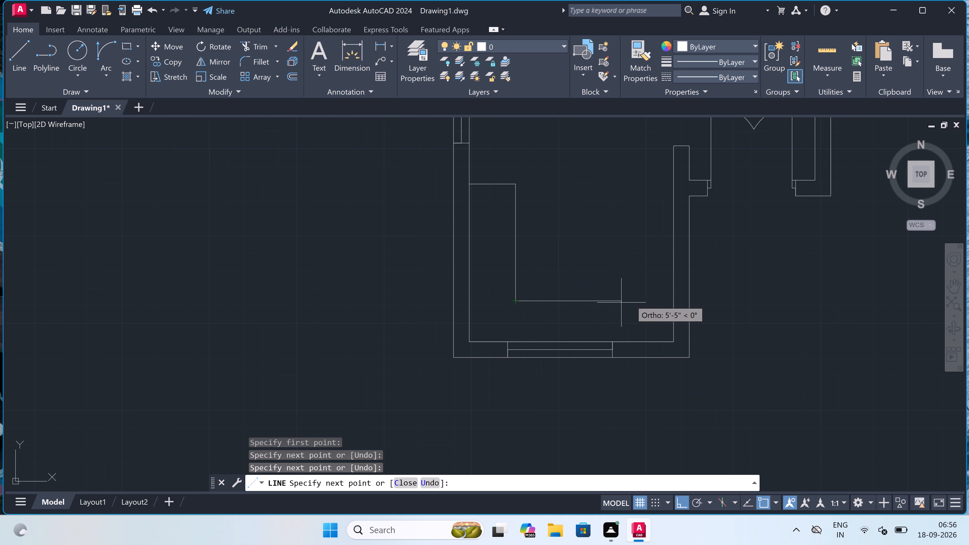
left_click(670, 304)
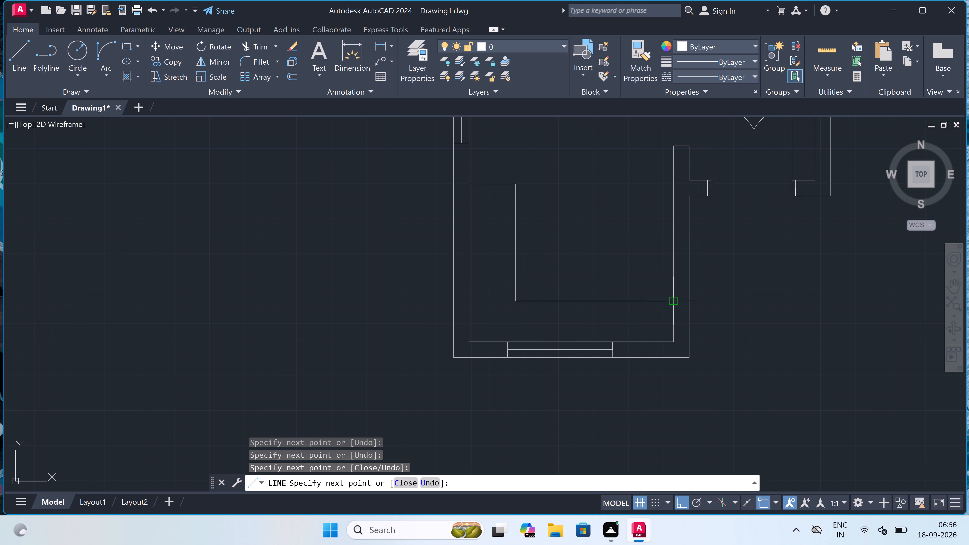
key("Escape")
Draw a line across the double-door opening and outline an entry step outside it, 18" deep and about 5'-5" wide.
scroll(531, 285, "down", 2)
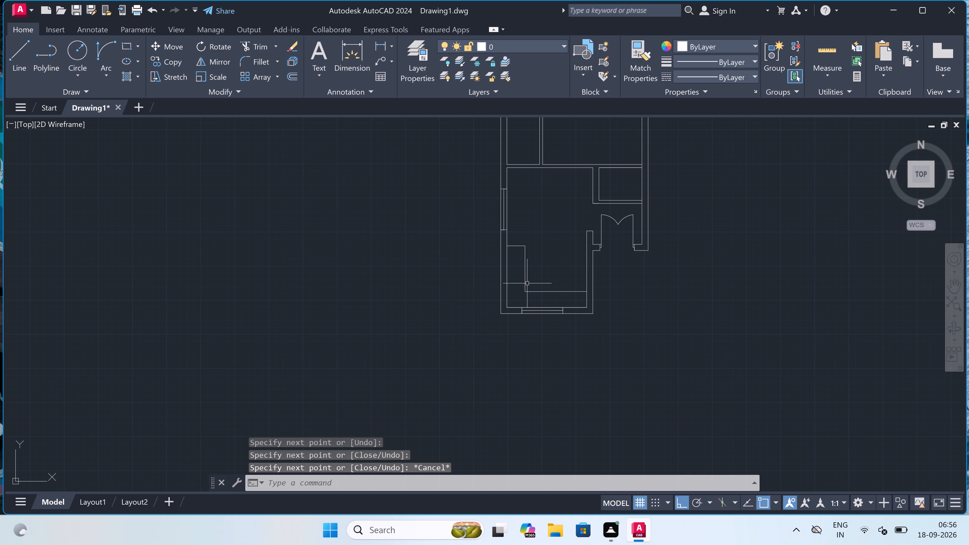
scroll(445, 303, "down", 2)
scroll(532, 271, "up", 3)
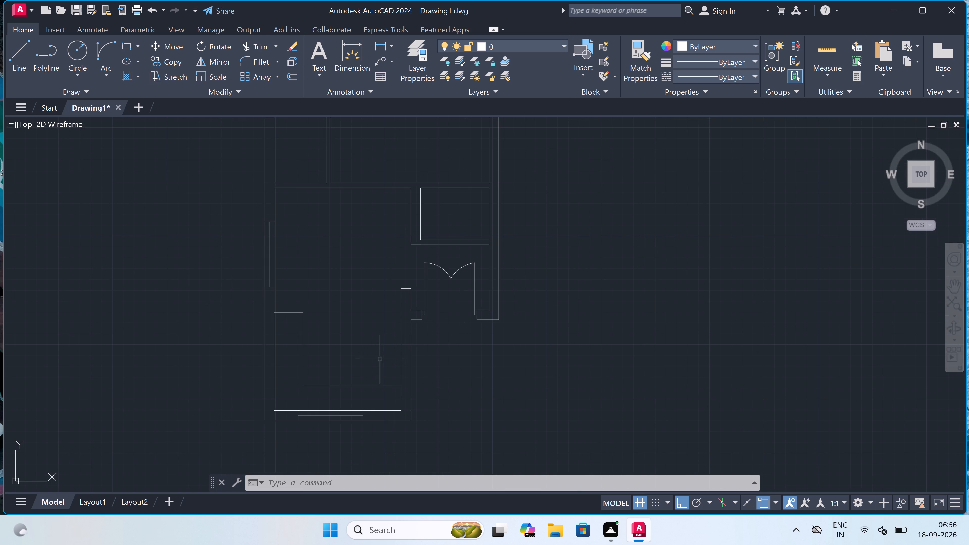
scroll(414, 349, "up", 3)
scroll(414, 349, "down", 1)
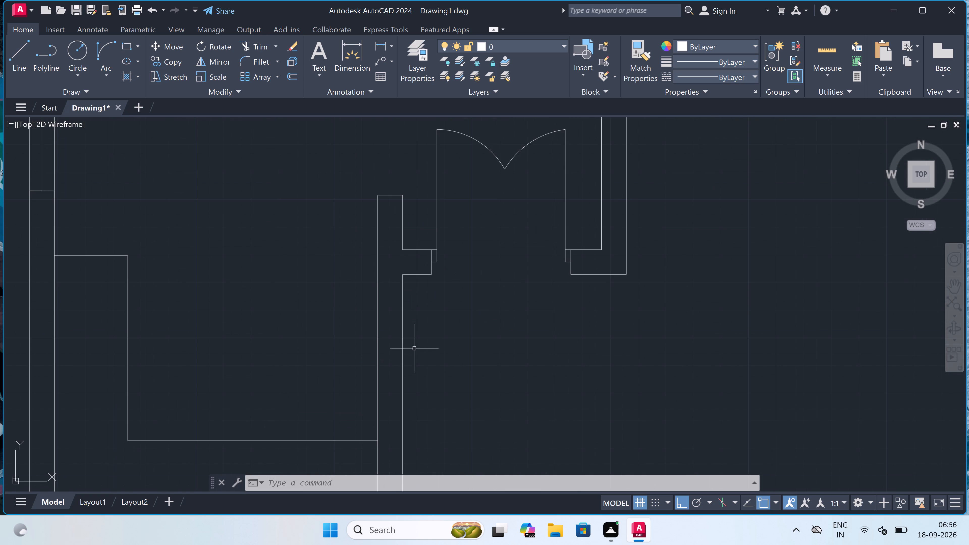
key("l")
key("space")
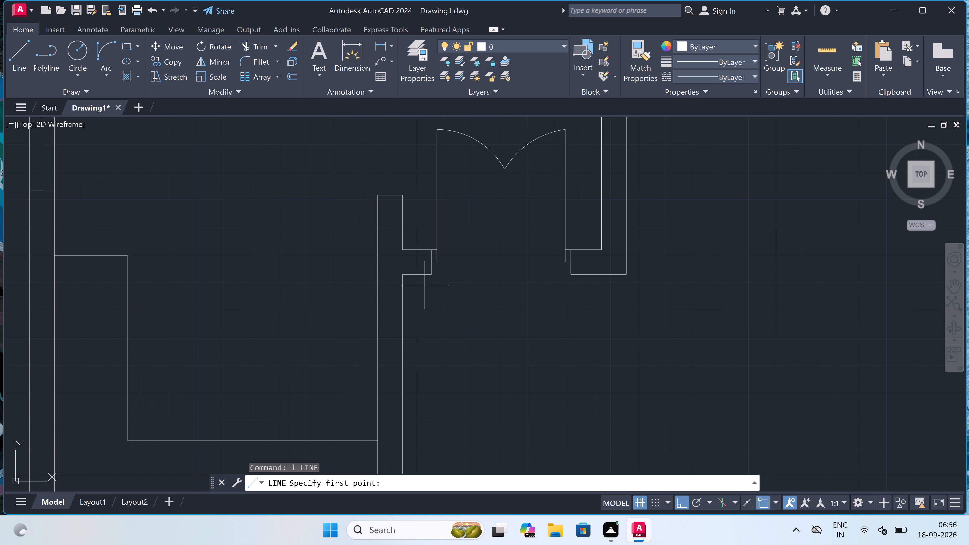
left_click(433, 277)
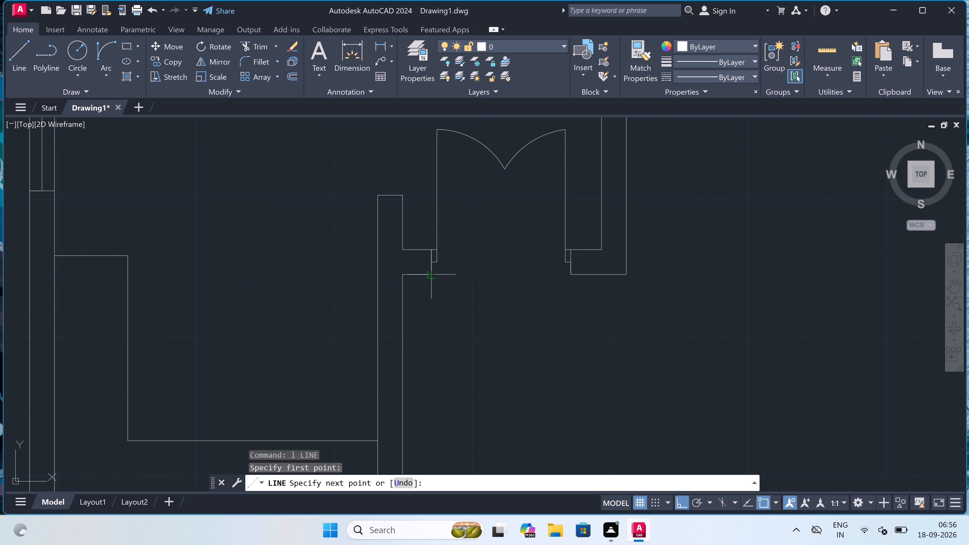
double_click(572, 276)
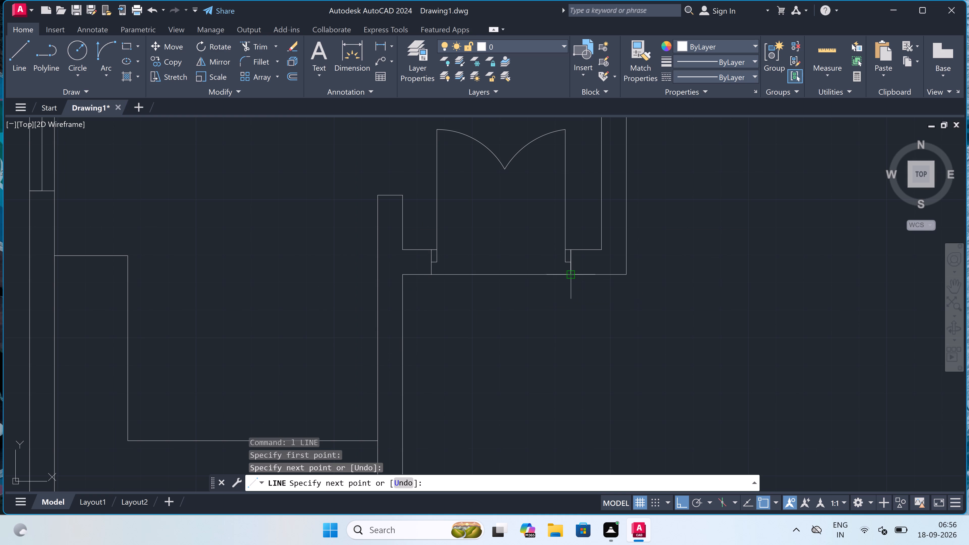
left_click(599, 272)
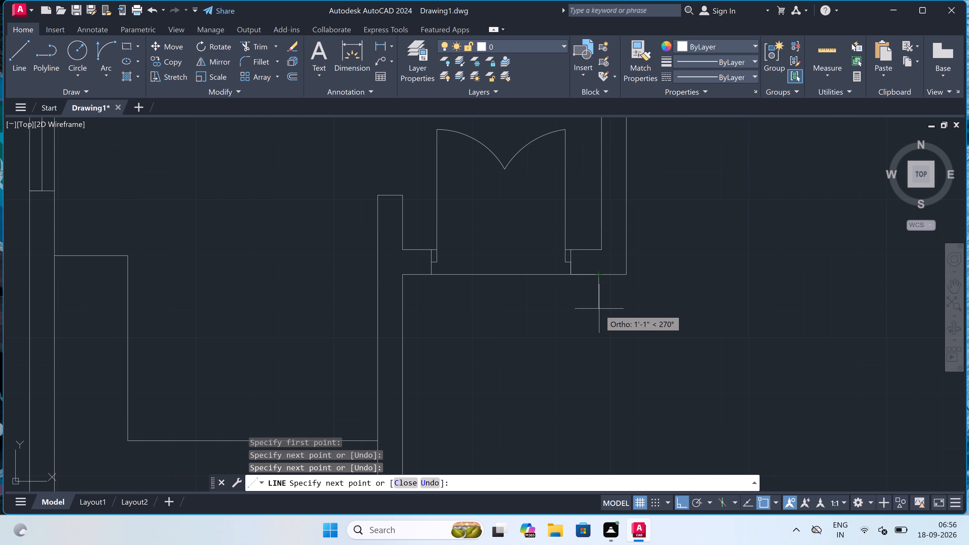
key("1")
type("8'")
key("BackSpace")
type("\"")
key("space")
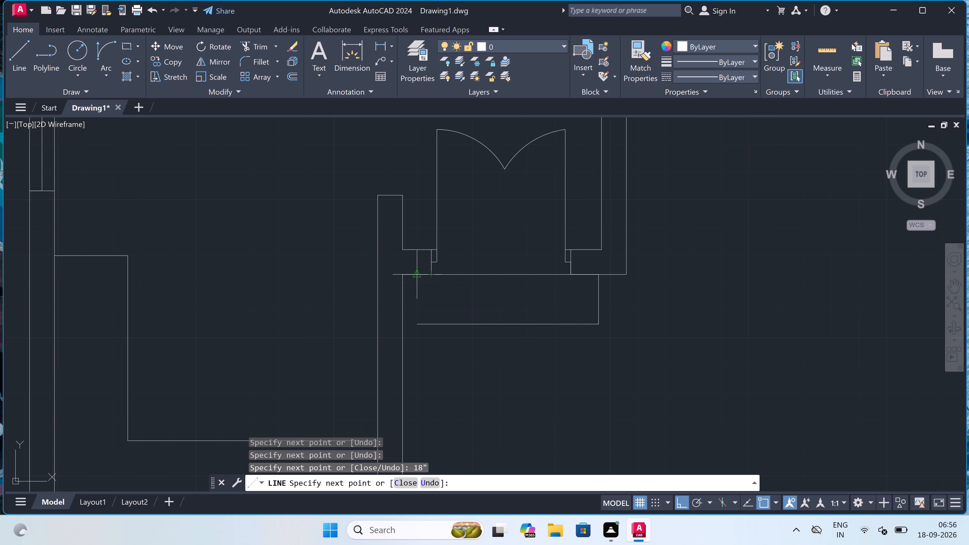
left_click(418, 321)
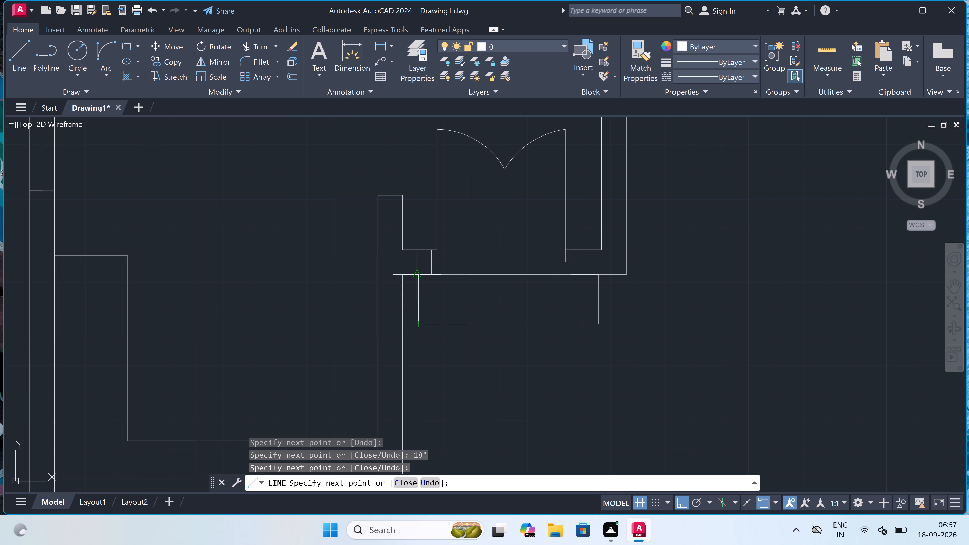
left_click(416, 274)
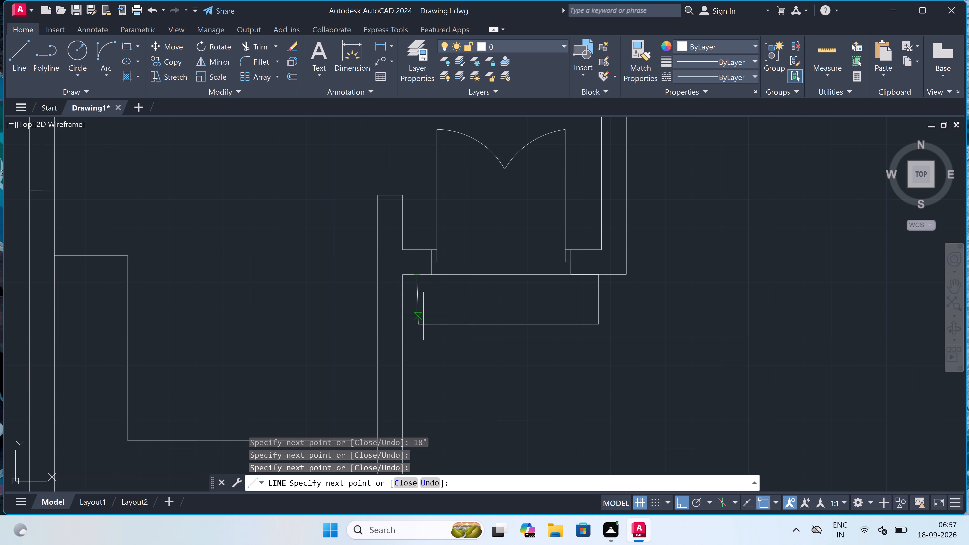
Draw a tread line across the middle of the entry step, from its left edge to its right edge.
left_click(415, 298)
left_click(417, 298)
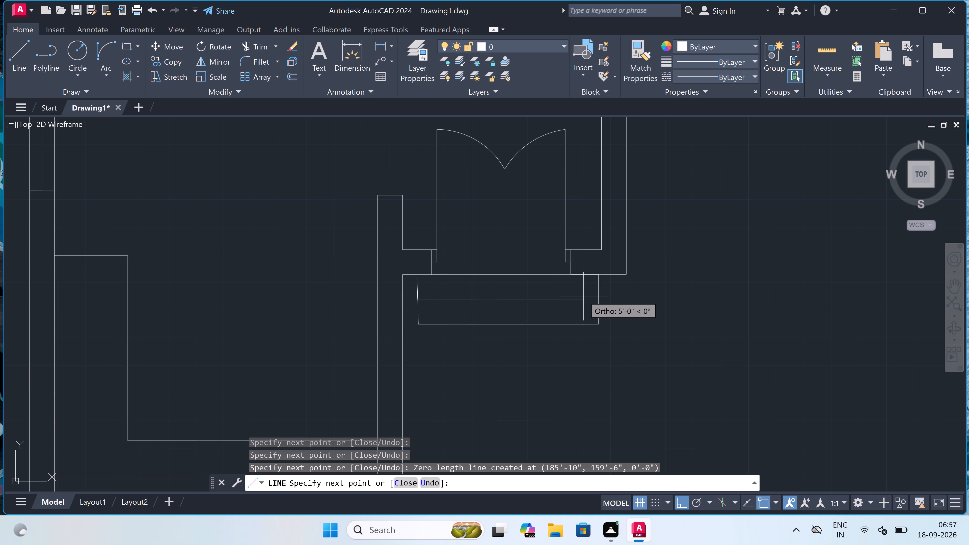
left_click(600, 299)
key("Escape")
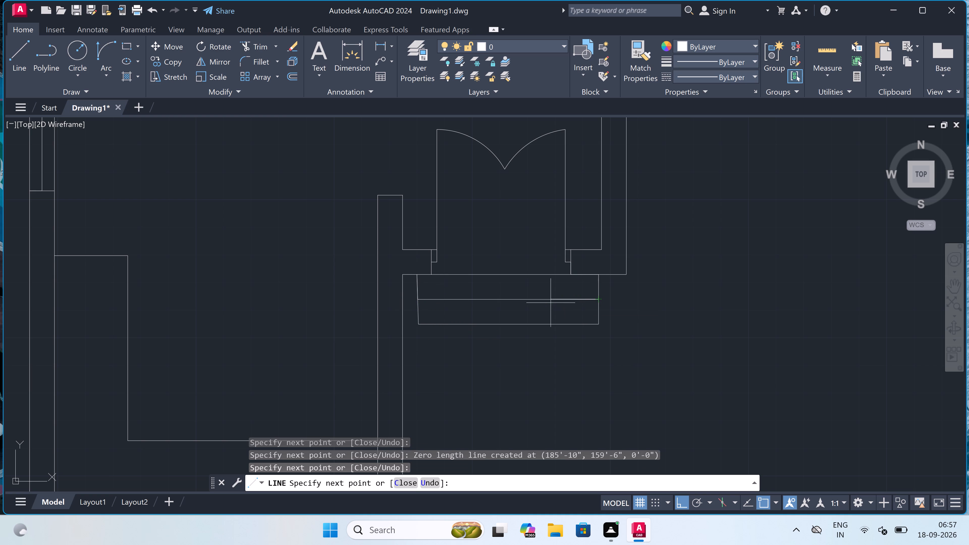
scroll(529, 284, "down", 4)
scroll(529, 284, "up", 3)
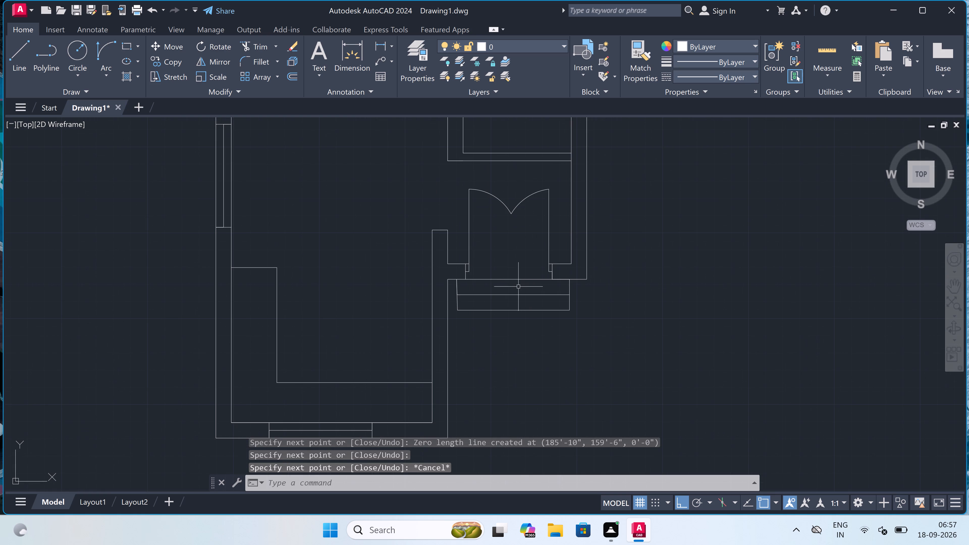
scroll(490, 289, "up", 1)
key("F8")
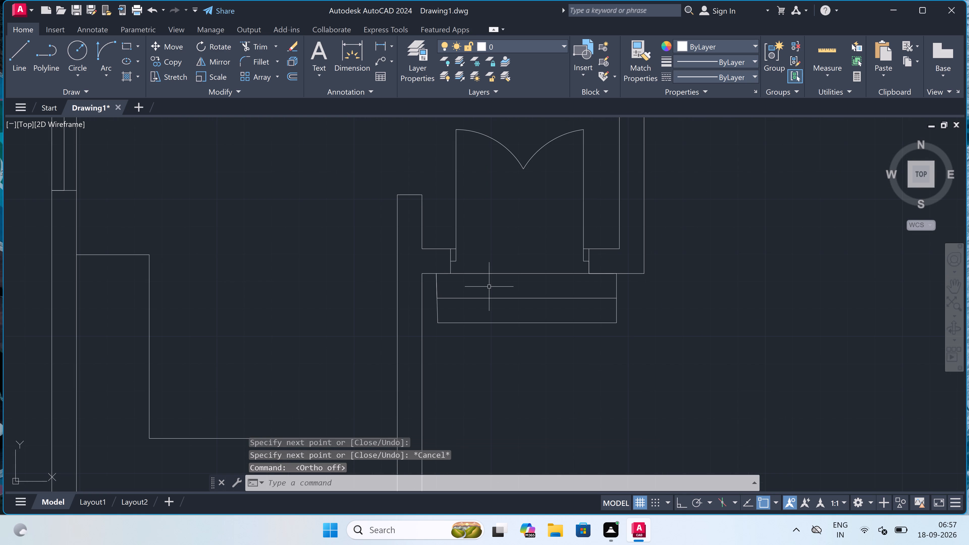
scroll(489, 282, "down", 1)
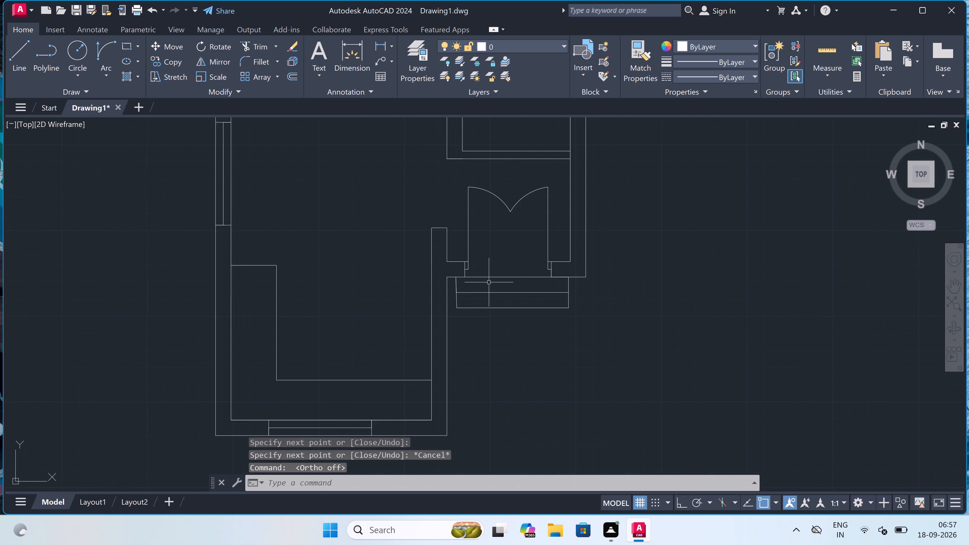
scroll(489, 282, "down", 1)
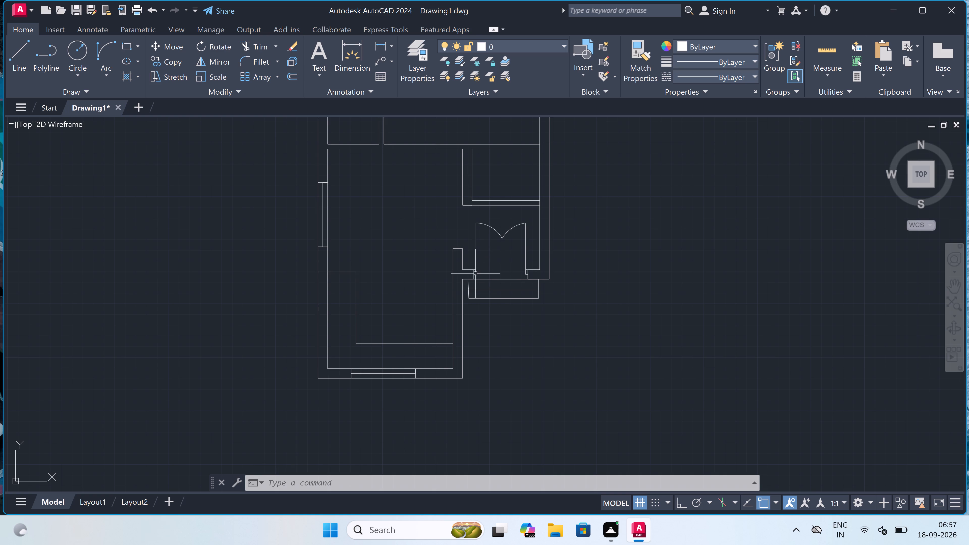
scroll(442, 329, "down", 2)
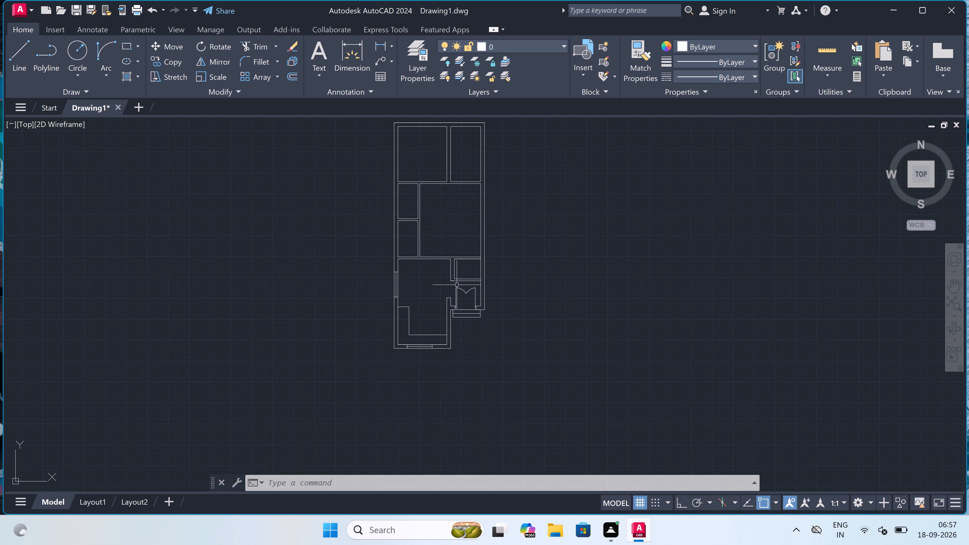
Draw a jamb line across the small room's lower wall near the outer wall, with a 2" offset and a 2' door leaf upward.
scroll(470, 276, "up", 3)
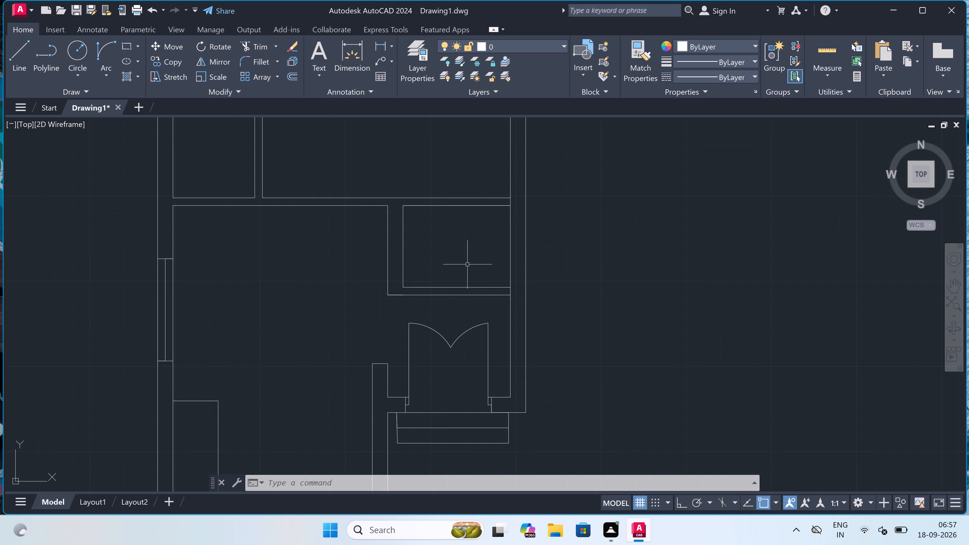
scroll(467, 262, "up", 1)
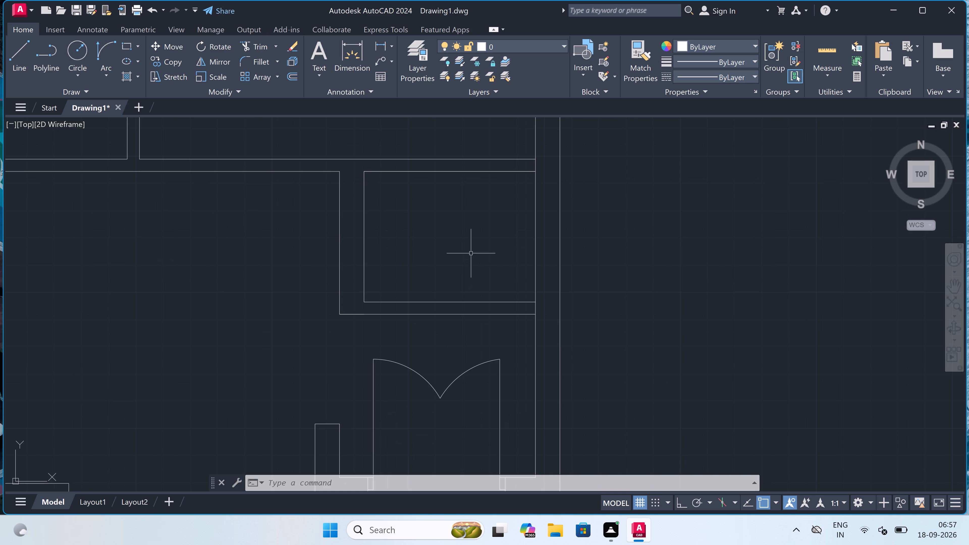
key("l")
key("space")
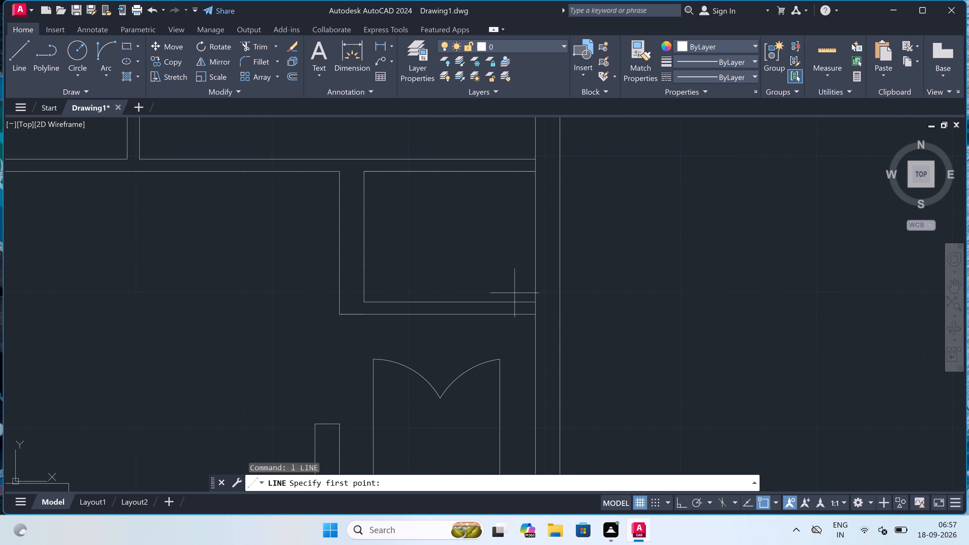
left_click(524, 301)
left_click(523, 311)
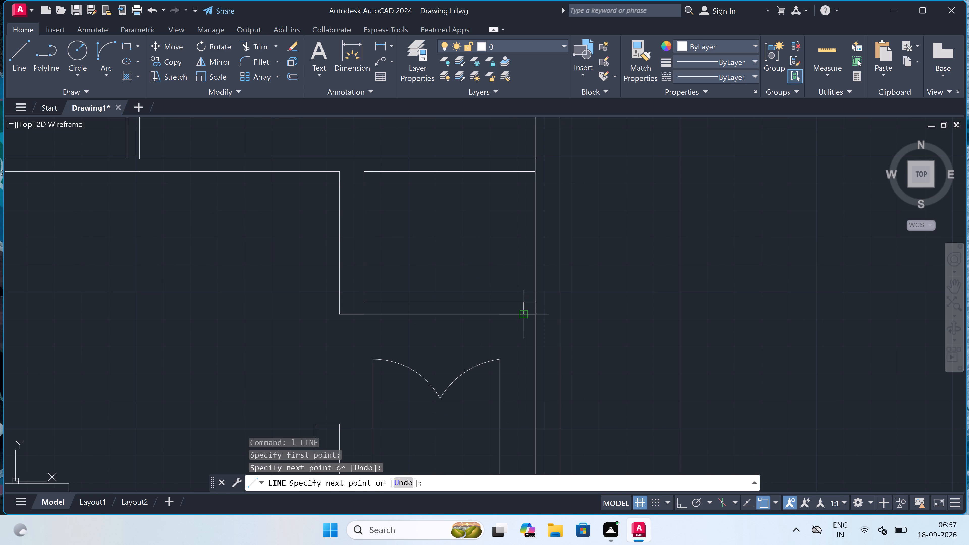
scroll(519, 303, "up", 1)
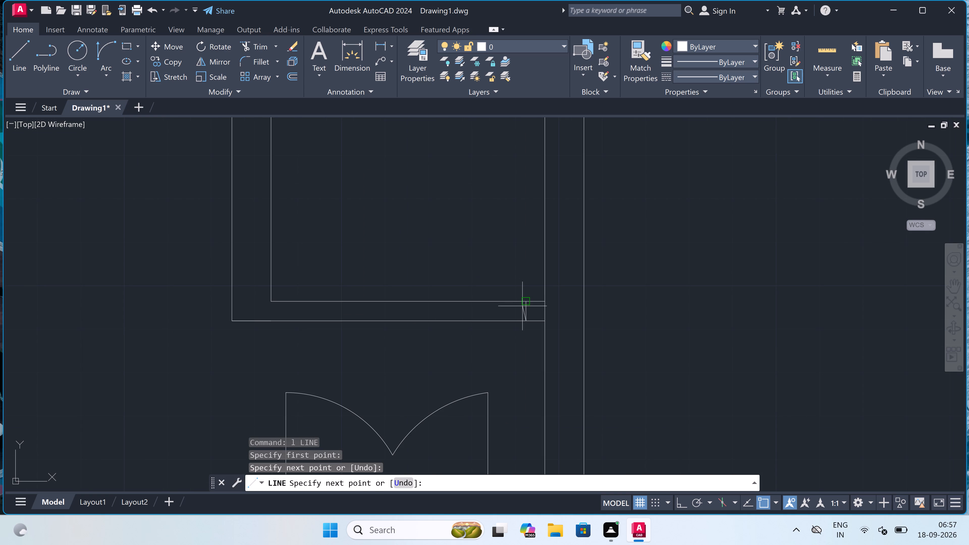
key("F8")
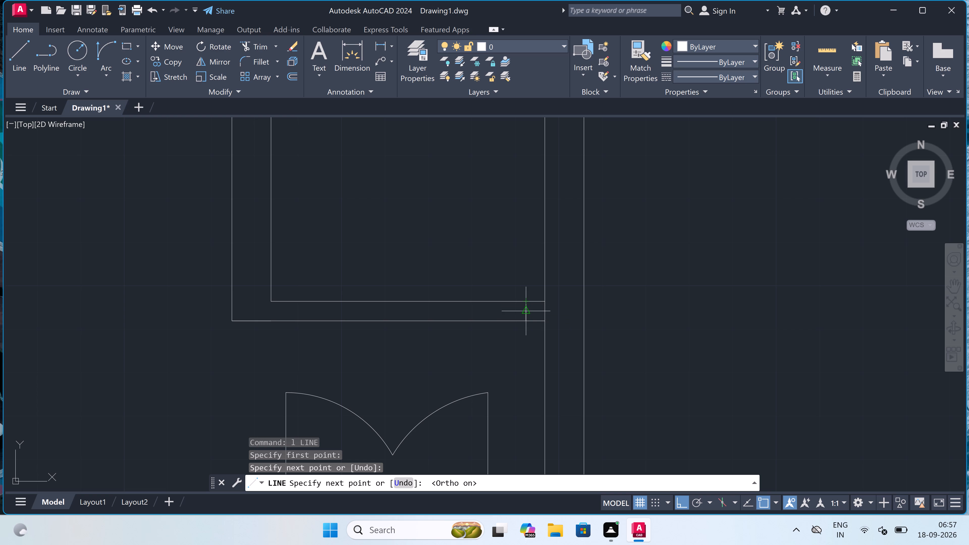
left_click(525, 308)
type("2\"")
key("space")
type("2'")
key("space")
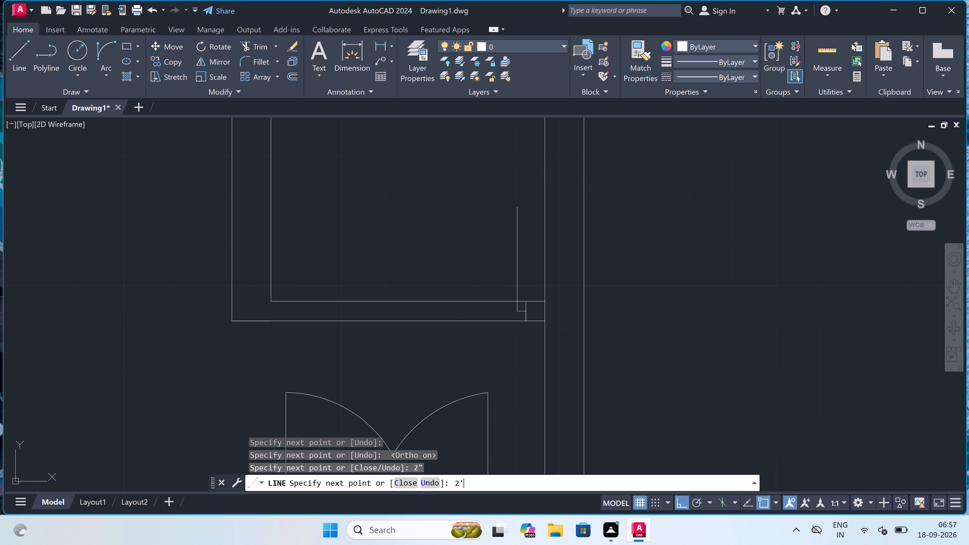
key("Escape")
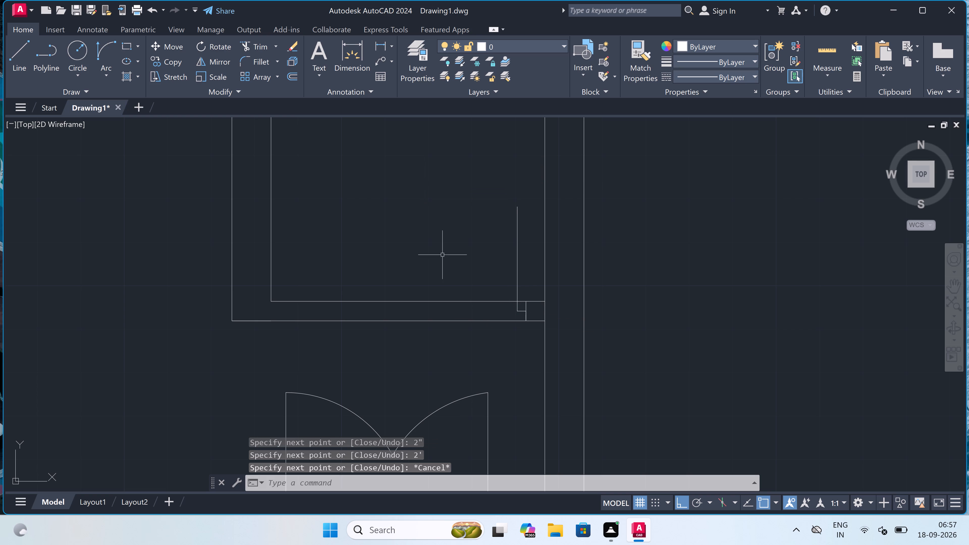
Draw the opposite jamb line across the small room's lower wall, with a 2" stub from its midpoint toward the door leaf.
key("space")
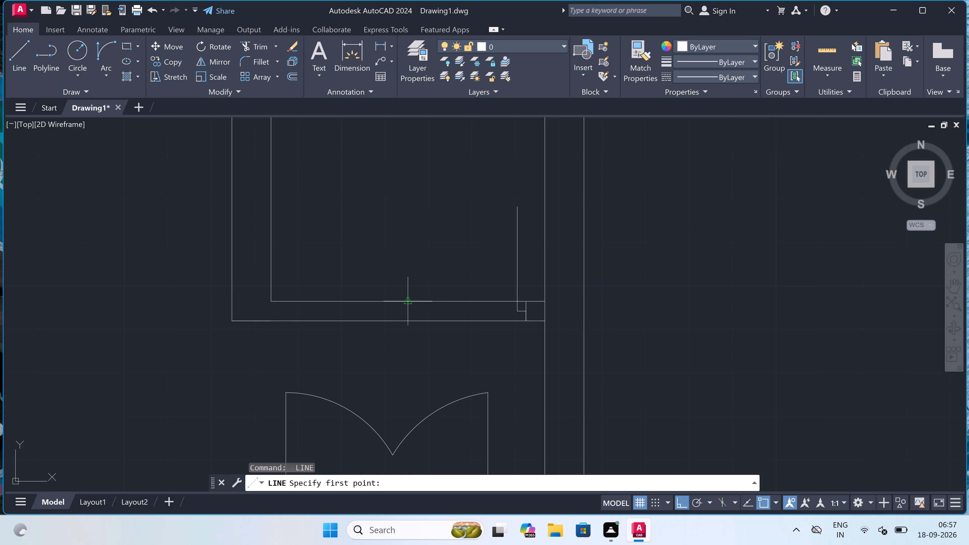
left_click(408, 302)
left_click(405, 321)
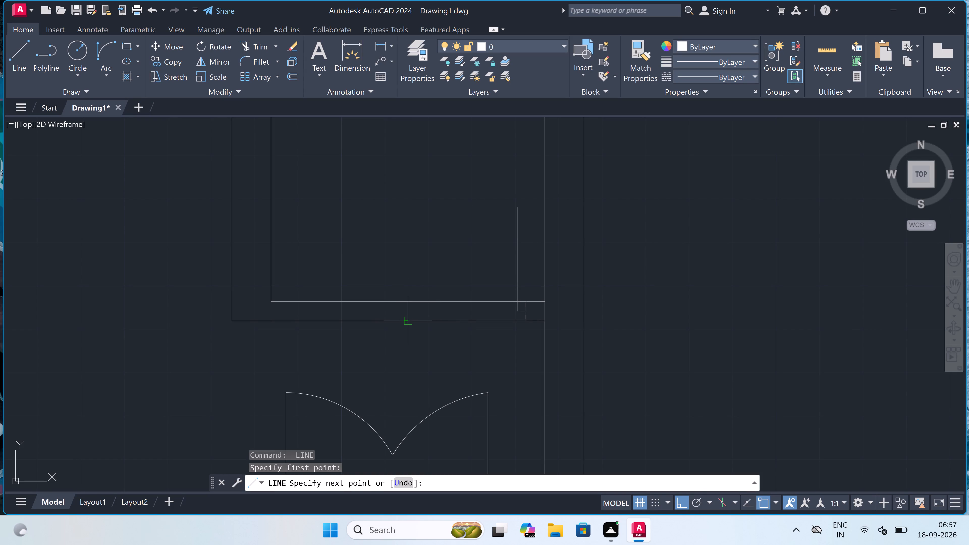
left_click(405, 313)
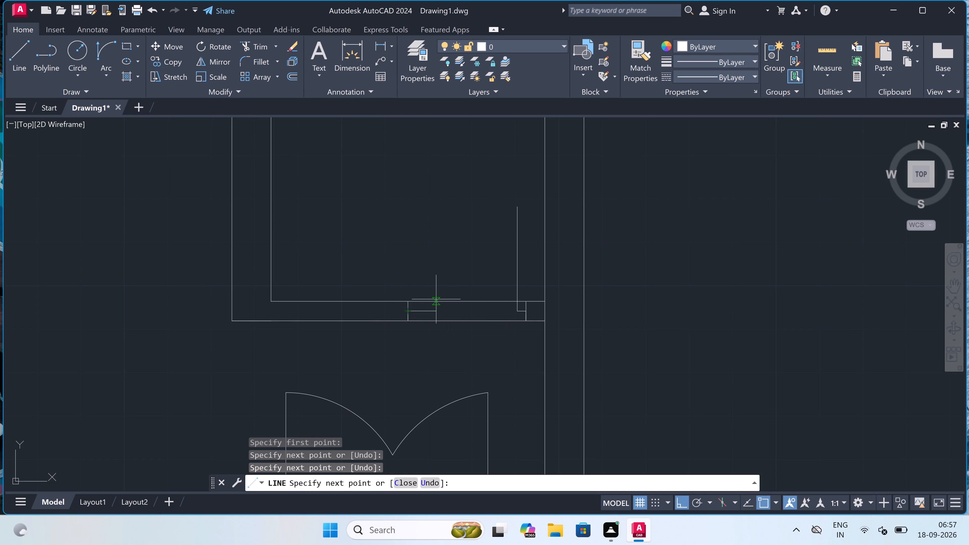
type("2\"")
key("space")
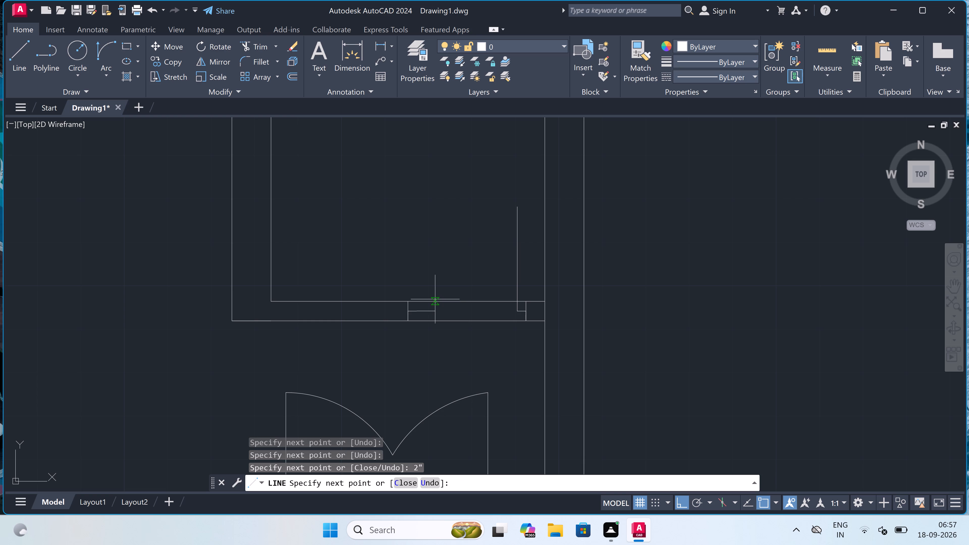
key("Escape")
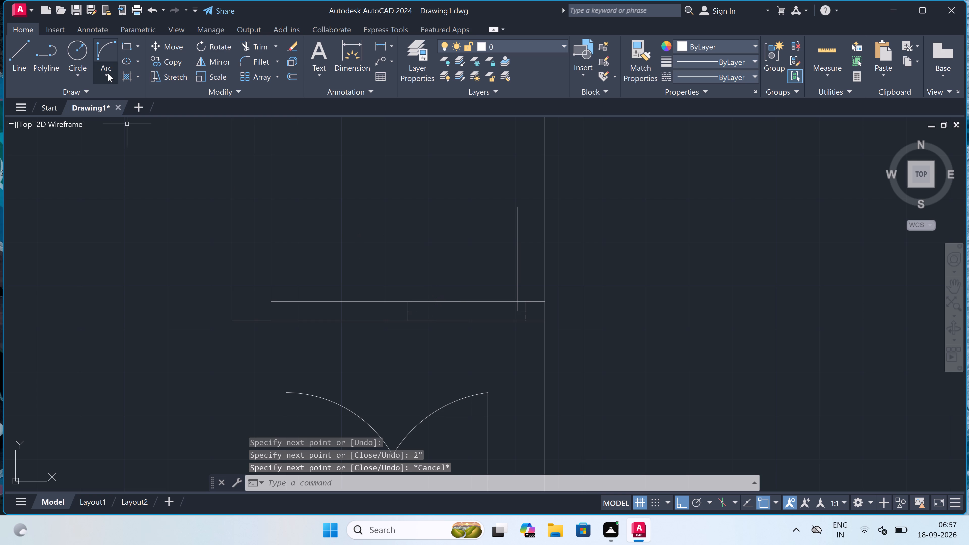
Draw the small room's door swing as a start-end-direction arc from the leaf's top to the opposite jamb stub.
left_click(108, 73)
left_click(143, 228)
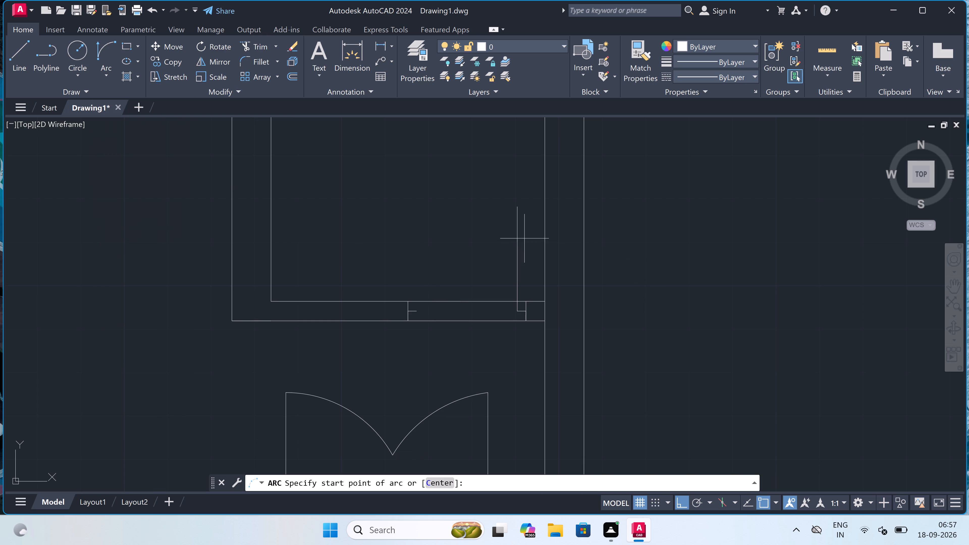
left_click(518, 207)
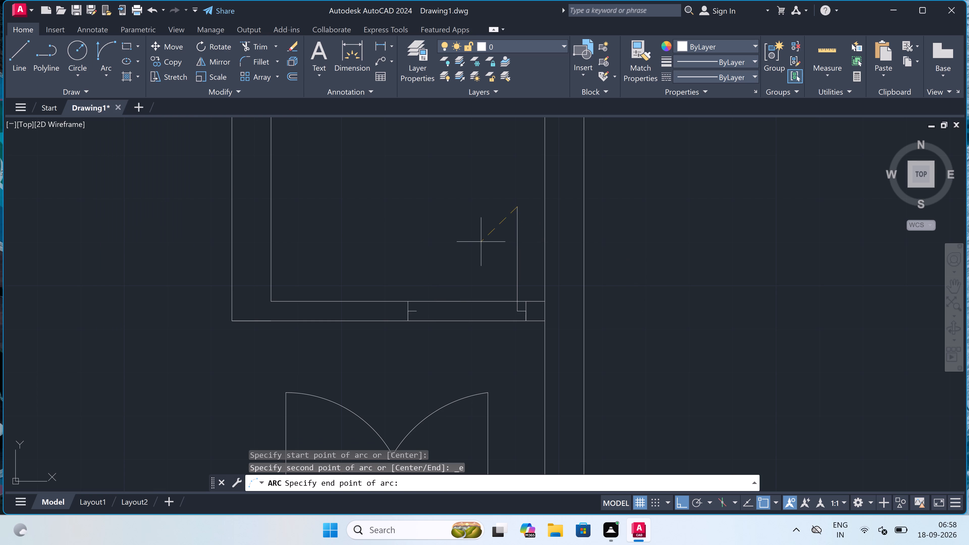
left_click(418, 309)
left_click(406, 273)
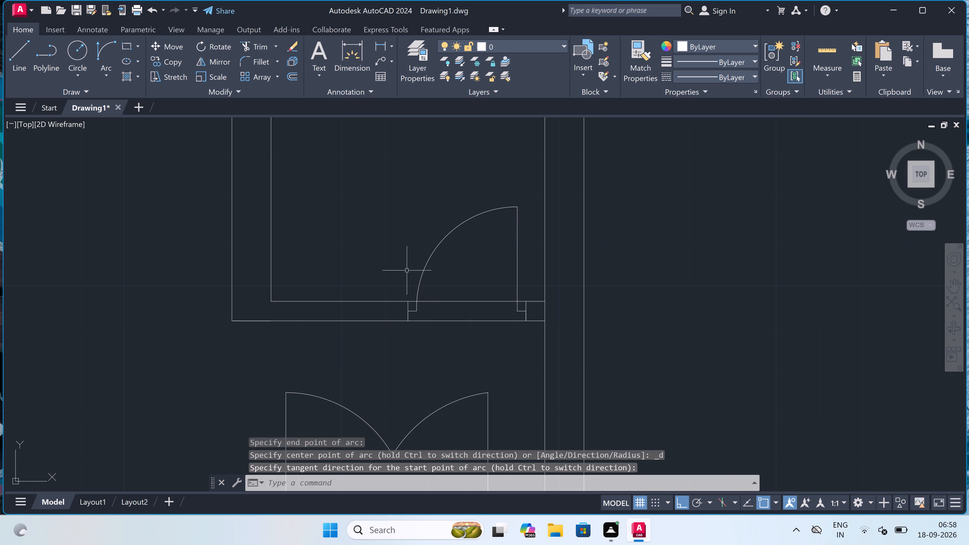
Trim both wall lines between the jambs of the small room's door to open the doorway.
key("t")
key("r")
key("space")
left_click_drag(442, 278, 968, 0)
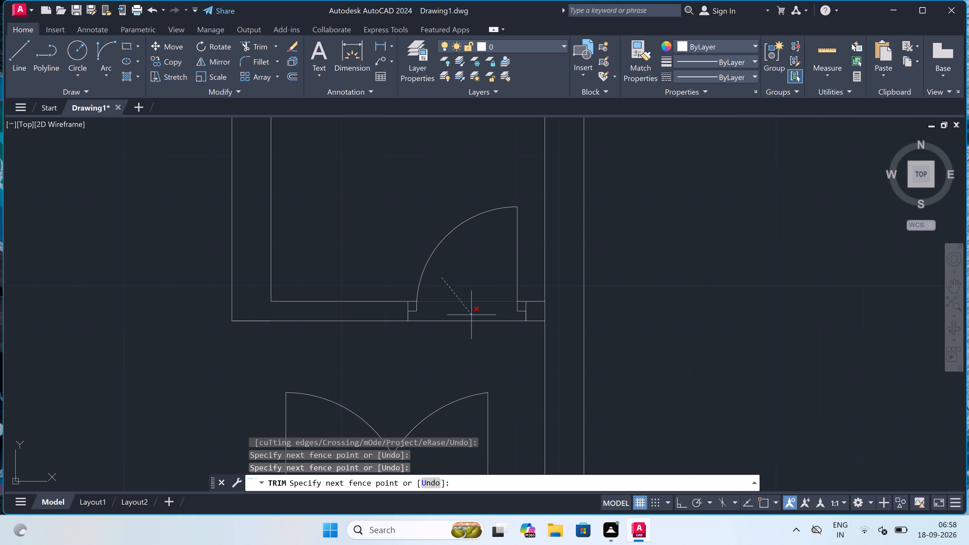
left_click(472, 326)
scroll(471, 324, "down", 3)
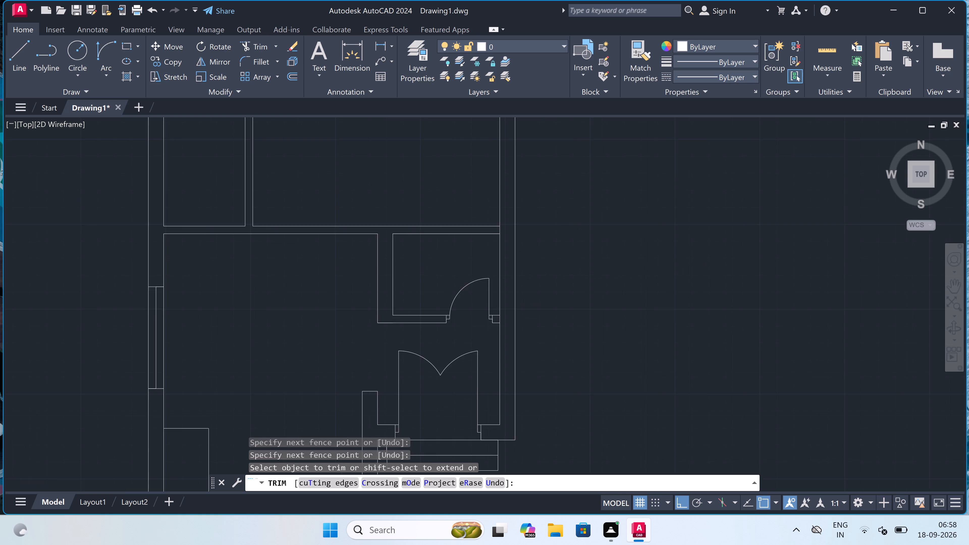
key("Escape")
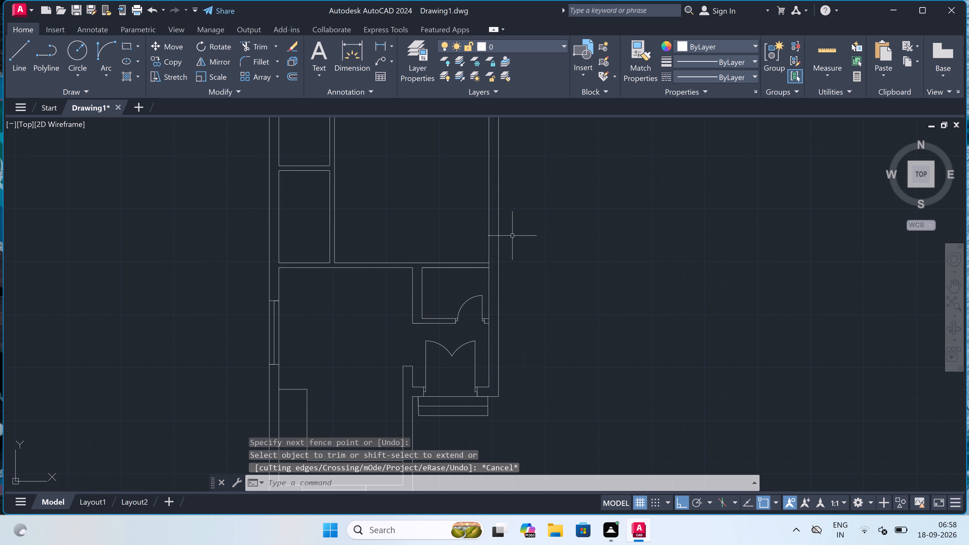
Draw a jamb line across the narrow left room's lower wall near the outer wall, with a 2" offset and a 2' door leaf upward.
scroll(495, 225, "down", 1)
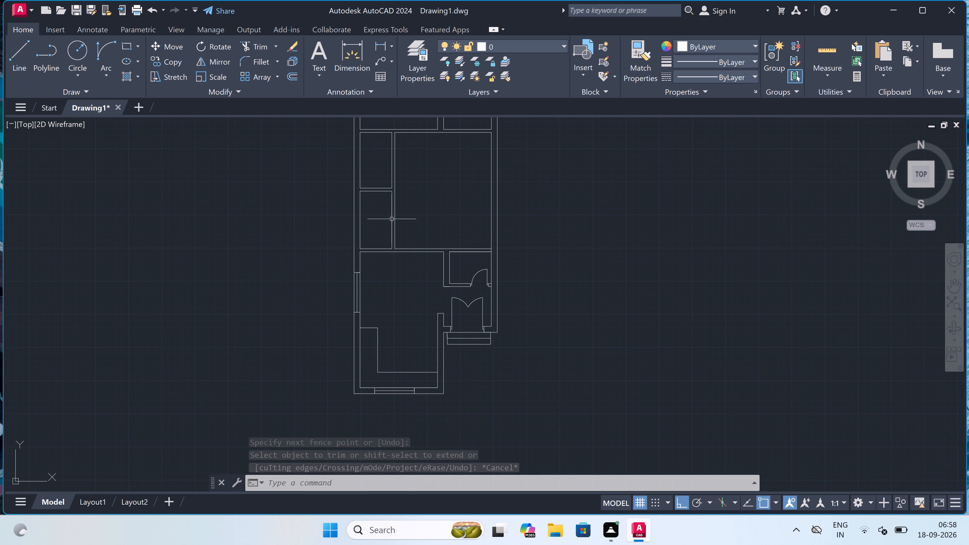
scroll(376, 227, "up", 2)
scroll(376, 227, "down", 2)
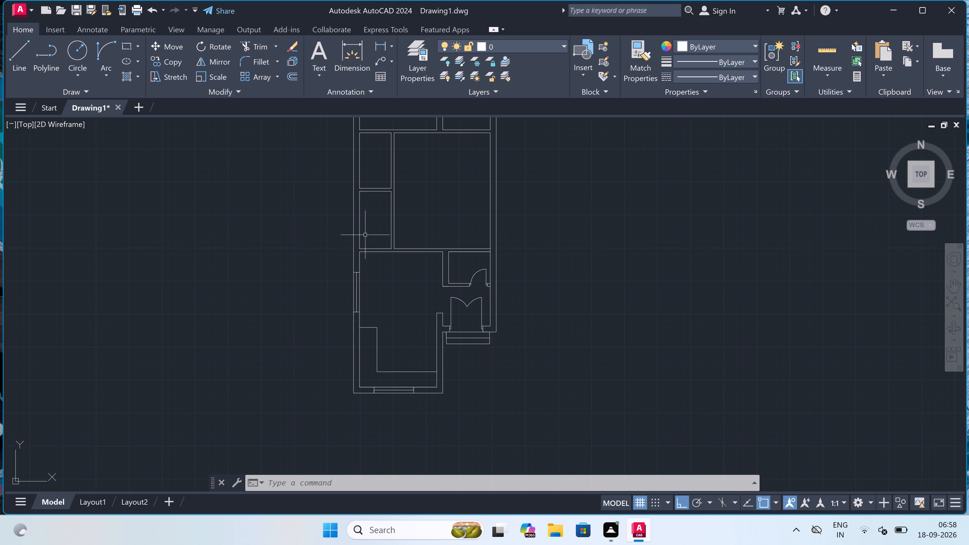
scroll(367, 232, "up", 3)
key("l")
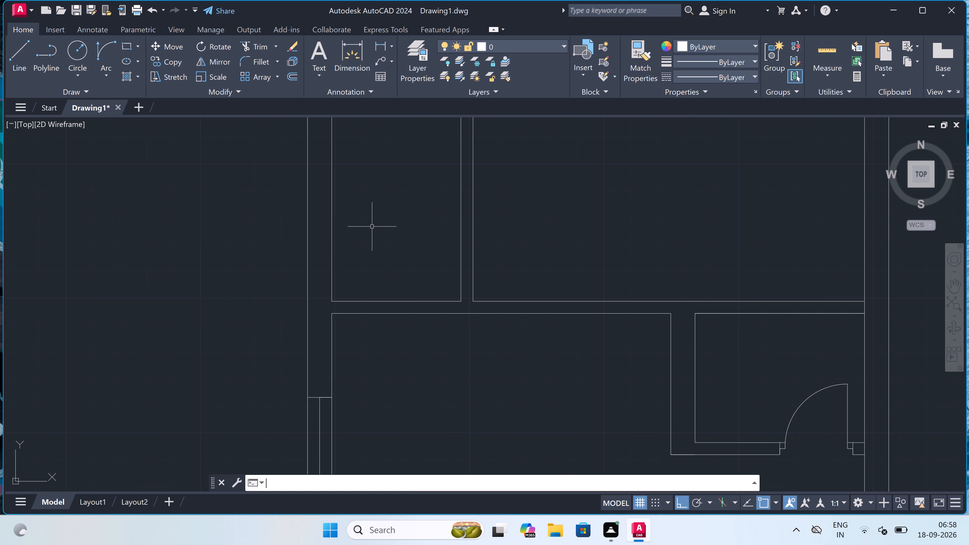
key("space")
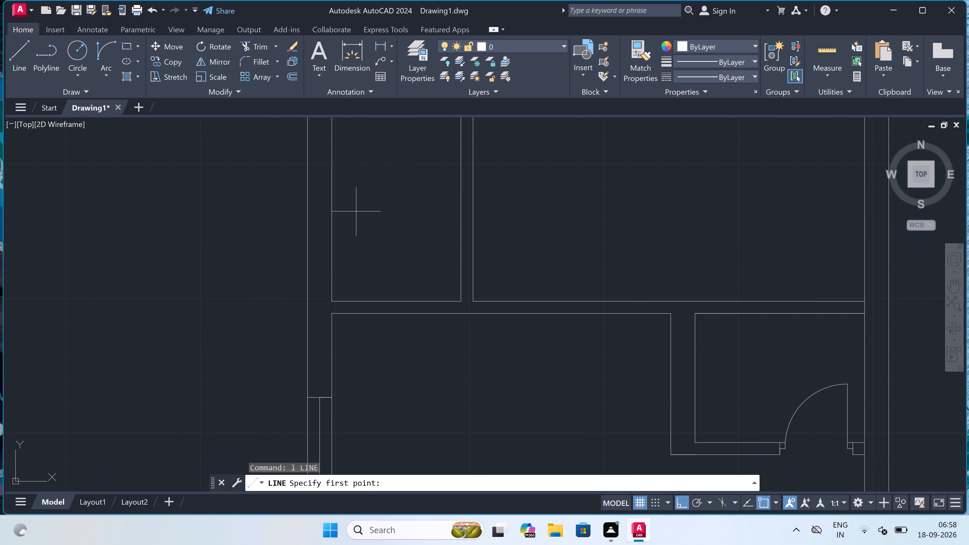
left_click(345, 300)
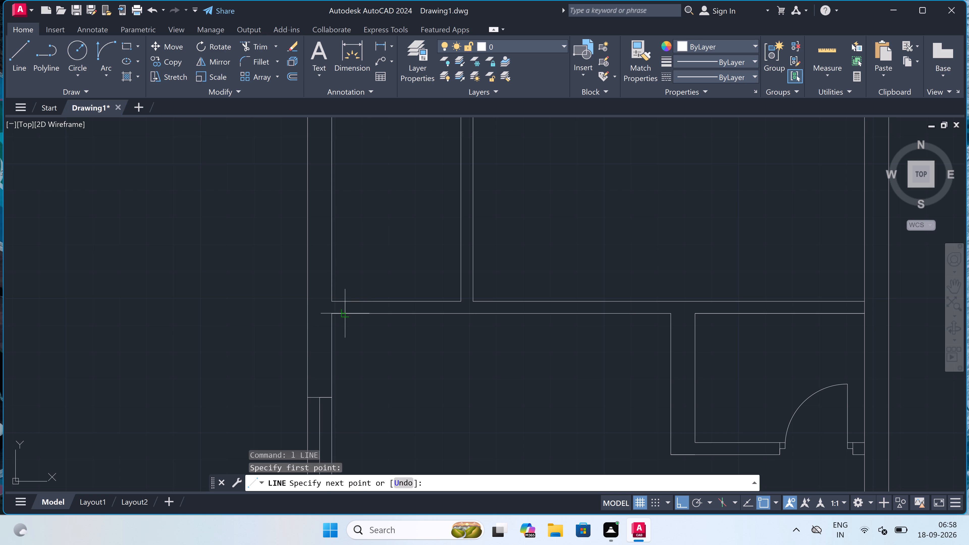
left_click(346, 311)
left_click(346, 308)
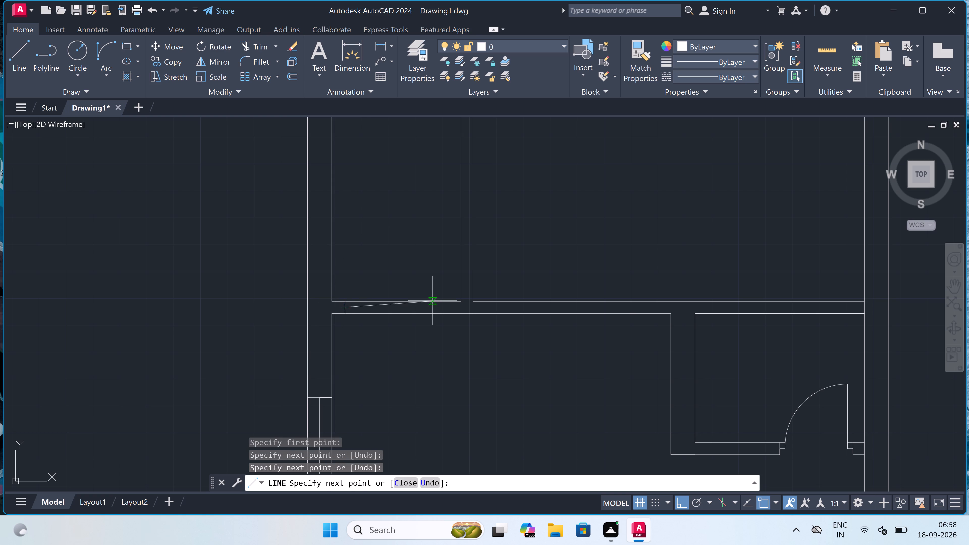
type("2\"")
key("space")
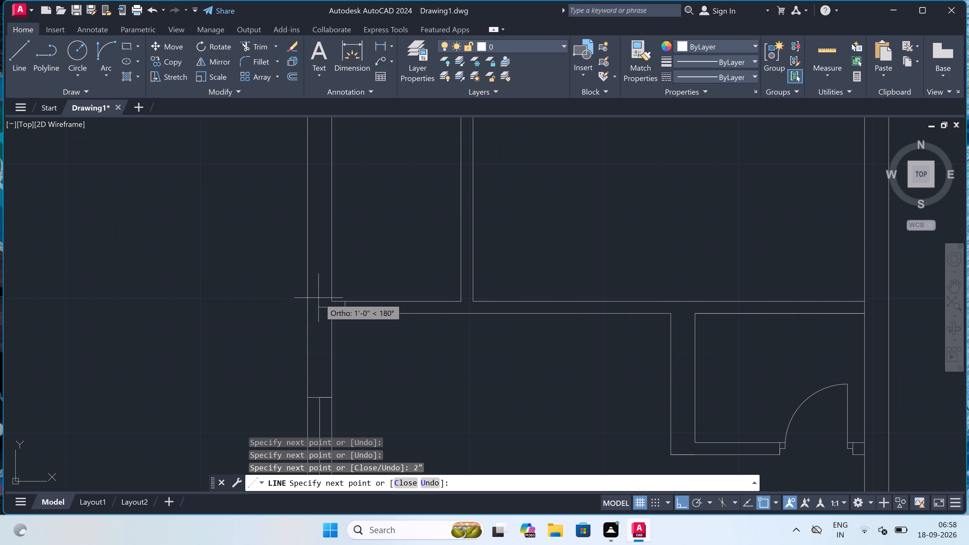
type("2'")
key("space")
key("Escape")
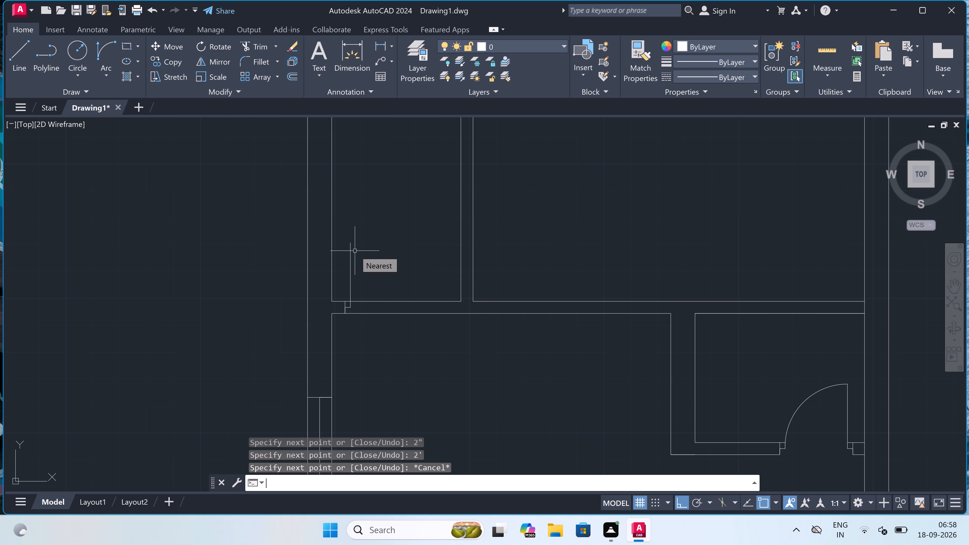
Draw the opposite jamb line across the narrow left room's lower wall, with a 2" stub from its midpoint toward the door leaf.
key("space")
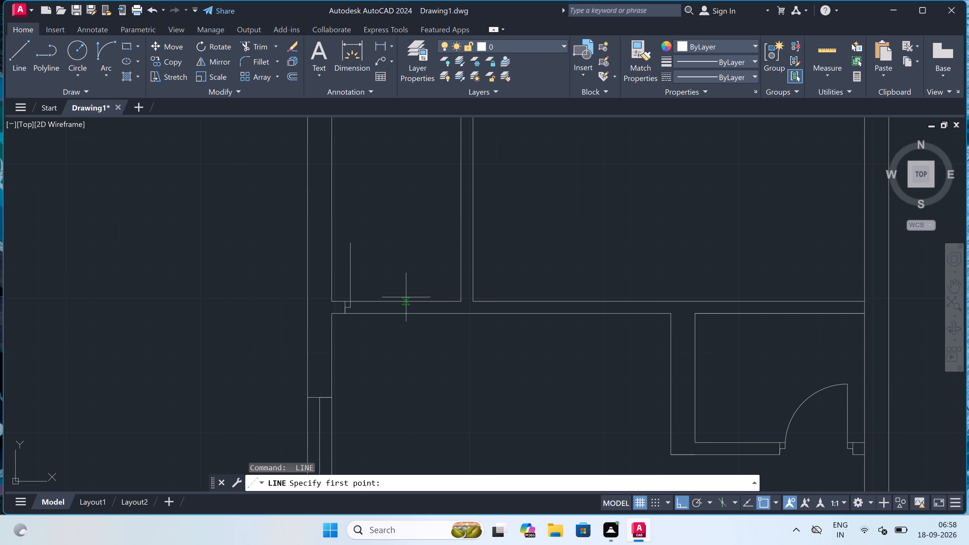
left_click(412, 302)
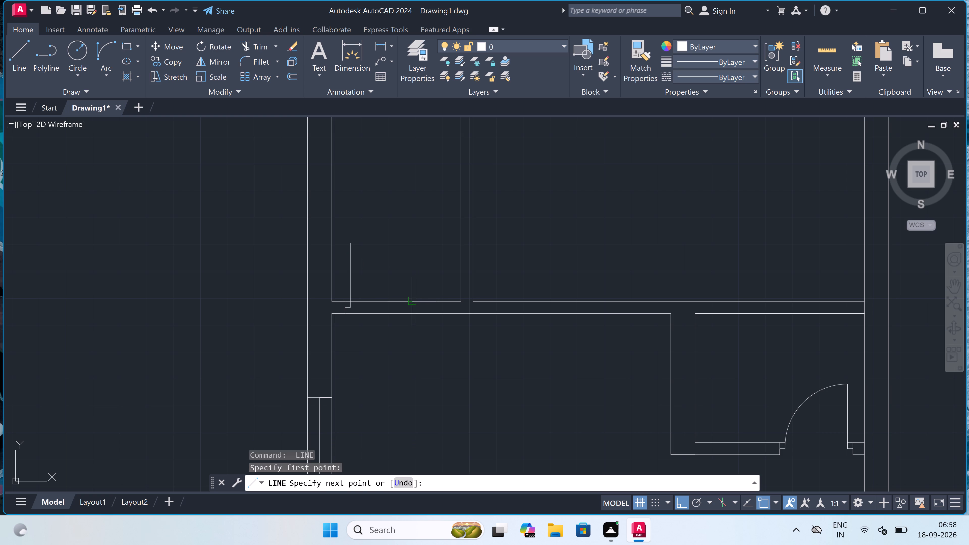
triple_click(412, 310)
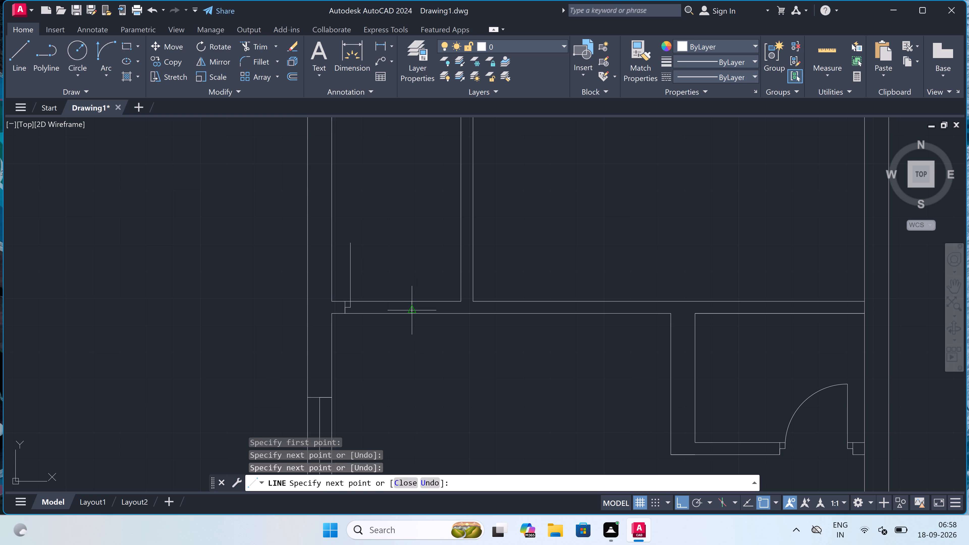
type("2\"")
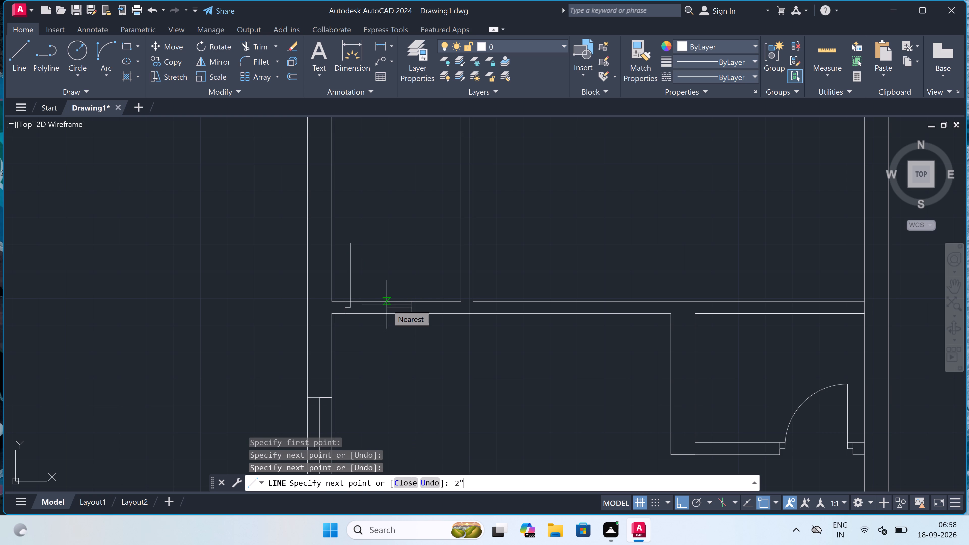
key("space")
key("Escape")
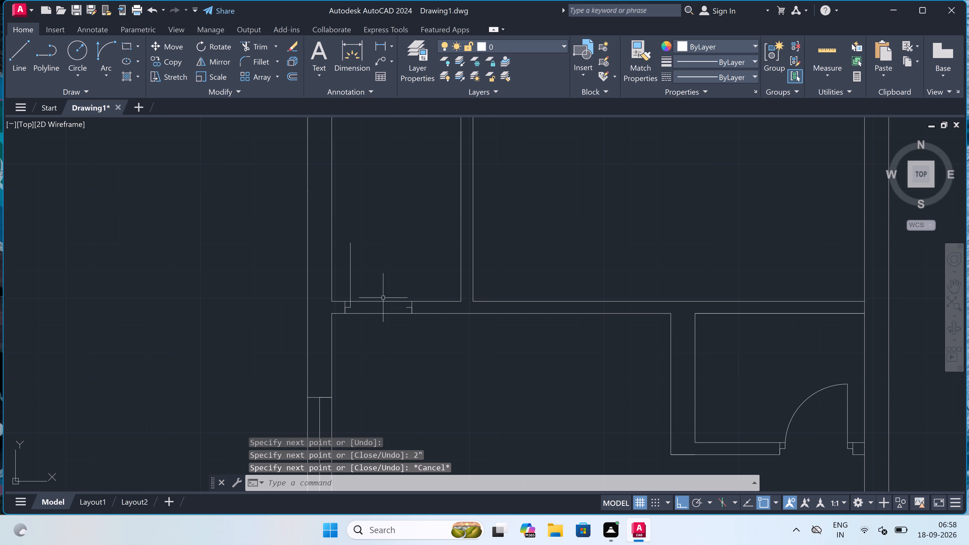
Draw the narrow left room's door swing arc from the leaf's top to the opposite jamb stub.
left_click(106, 49)
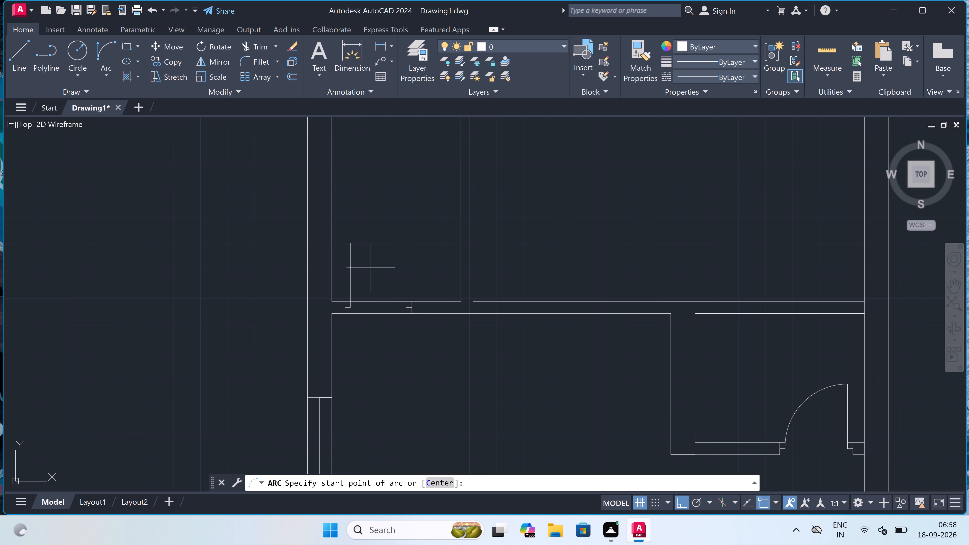
left_click(347, 243)
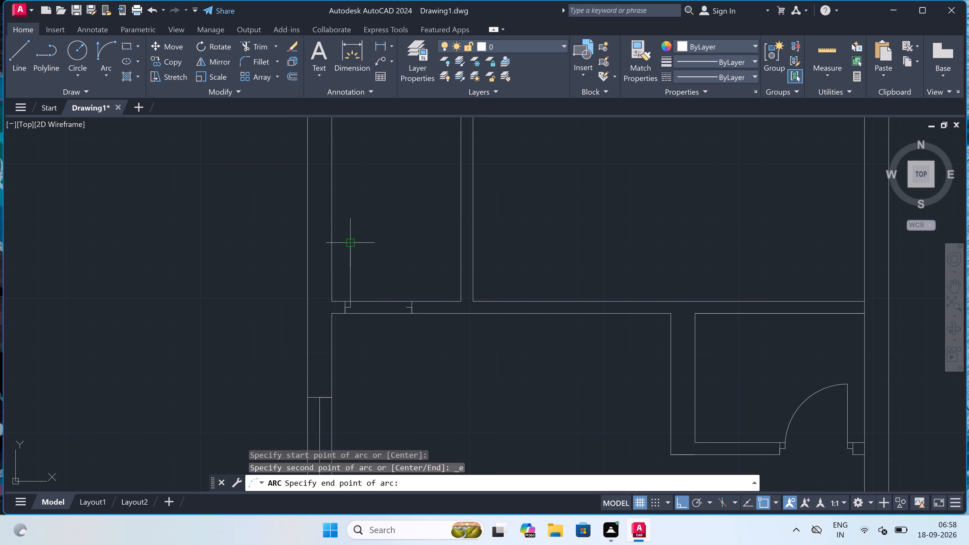
scroll(377, 296, "up", 2)
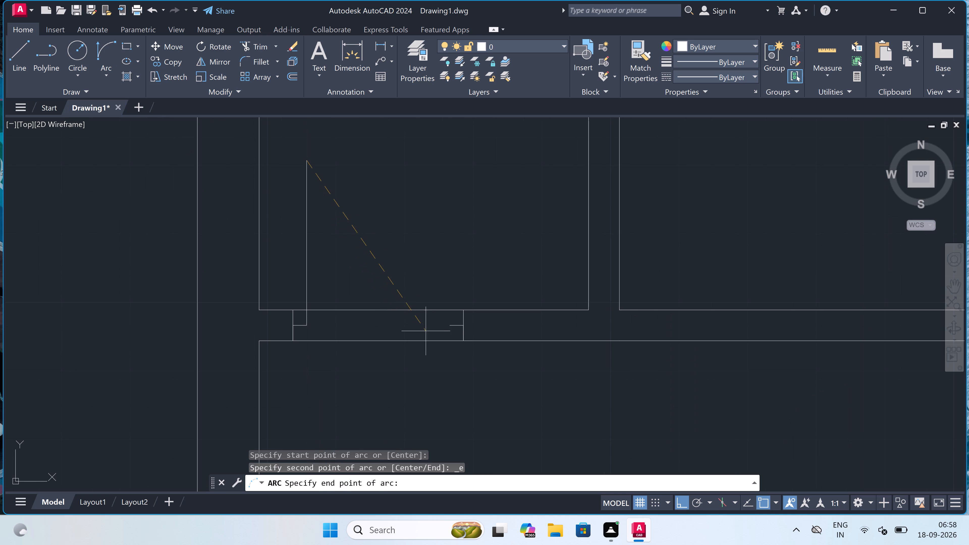
left_click(450, 323)
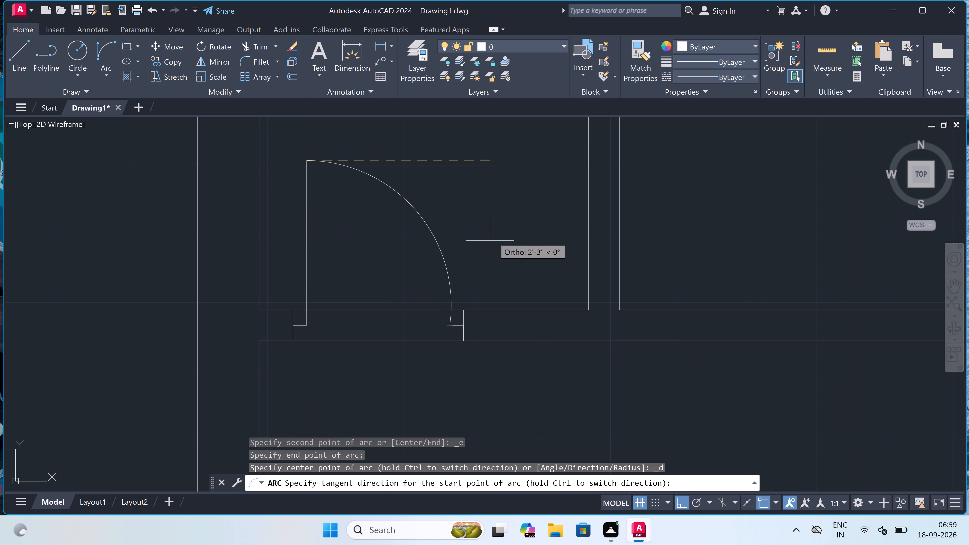
left_click(494, 236)
Trim both wall lines between the jambs of the narrow left room's door to open the doorway.
key("t")
key("r")
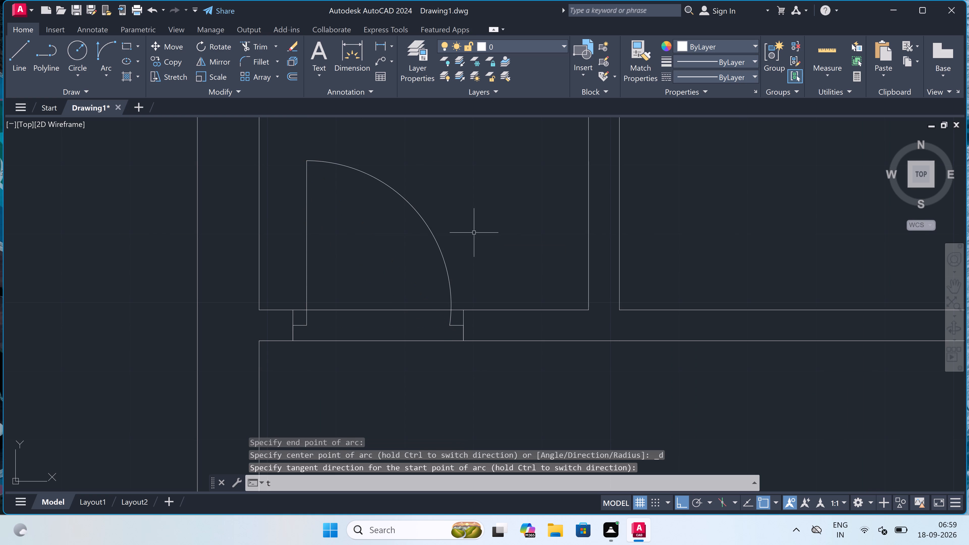
key("space")
left_click_drag(374, 252, 375, 256)
left_click(352, 384)
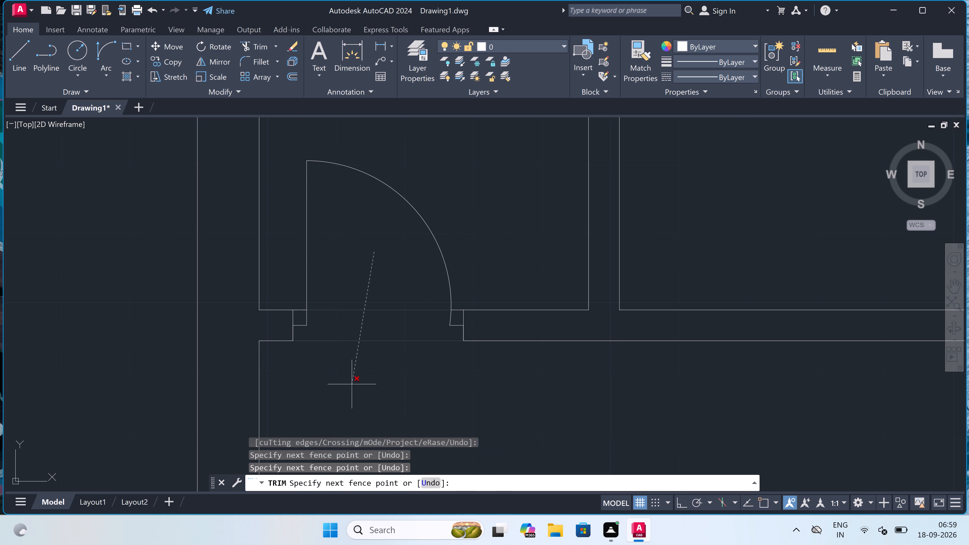
key("Escape")
Draw a jamb line across the large room's lower wall, a short distance right of the partition with the narrow room.
scroll(374, 343, "down", 3)
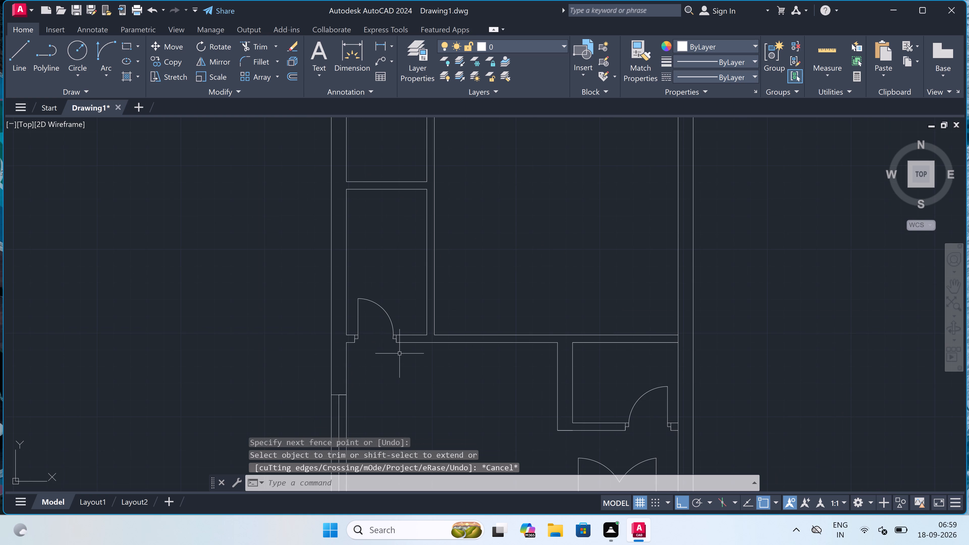
key("l")
key("space")
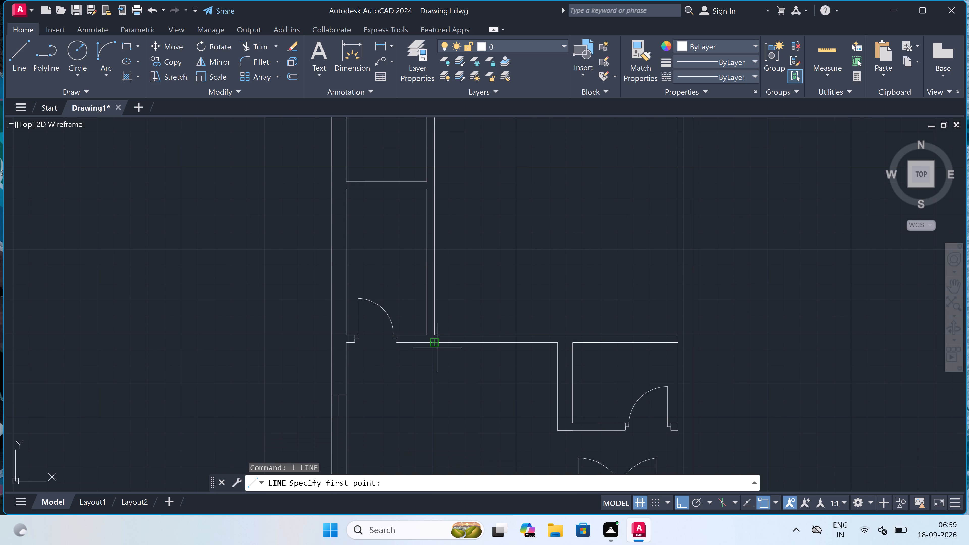
scroll(442, 347, "up", 1)
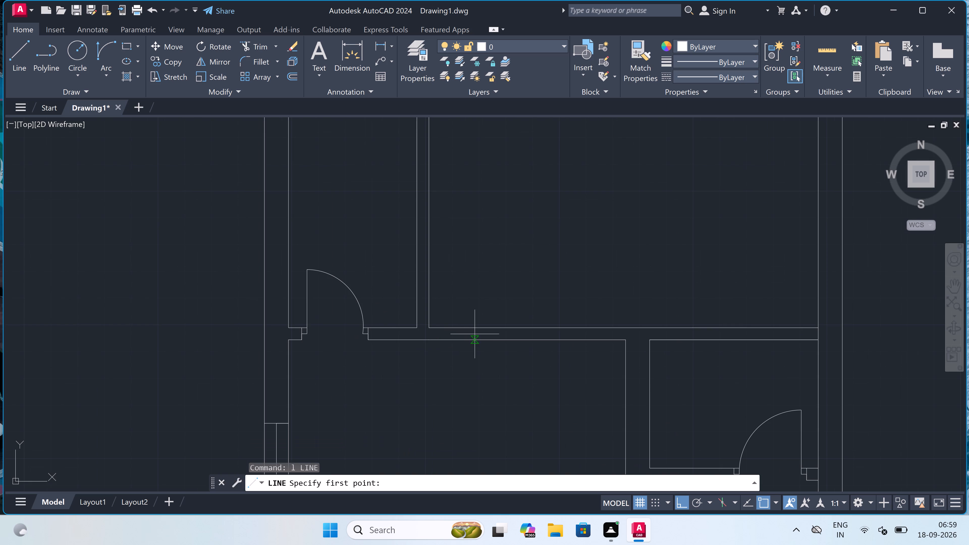
left_click(477, 330)
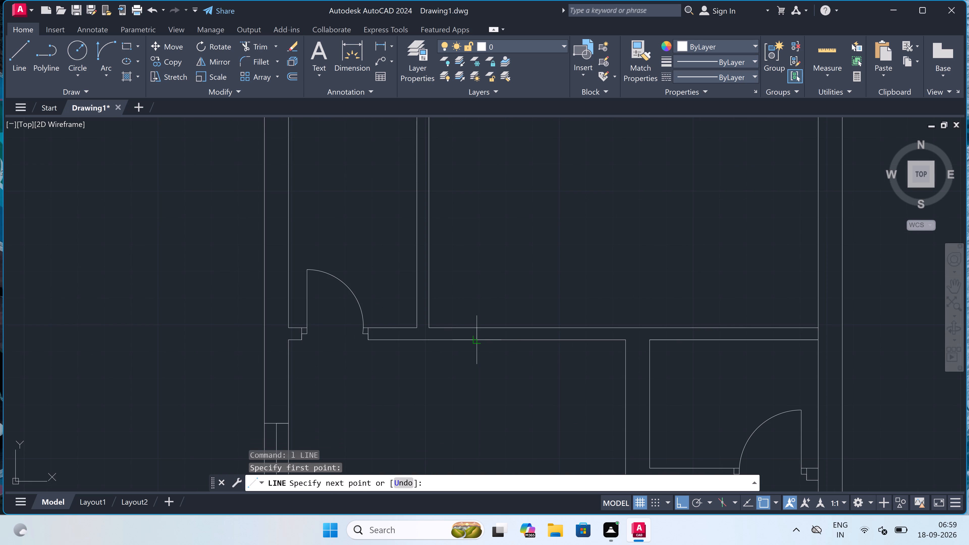
left_click(477, 341)
key("Escape")
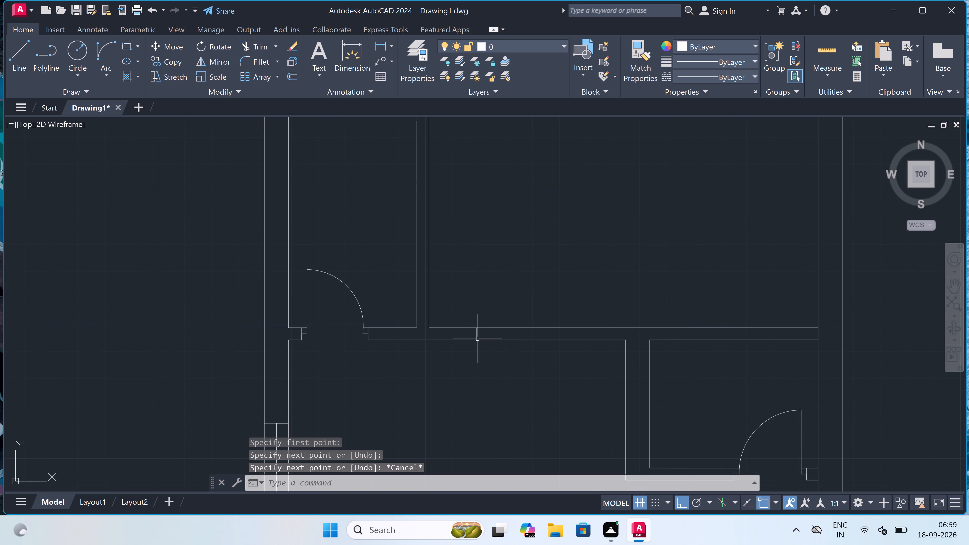
Draw a line across the large room's lower wall, from the small right room's upper-left outer corner to the wall's upper line.
key("space")
left_click(625, 341)
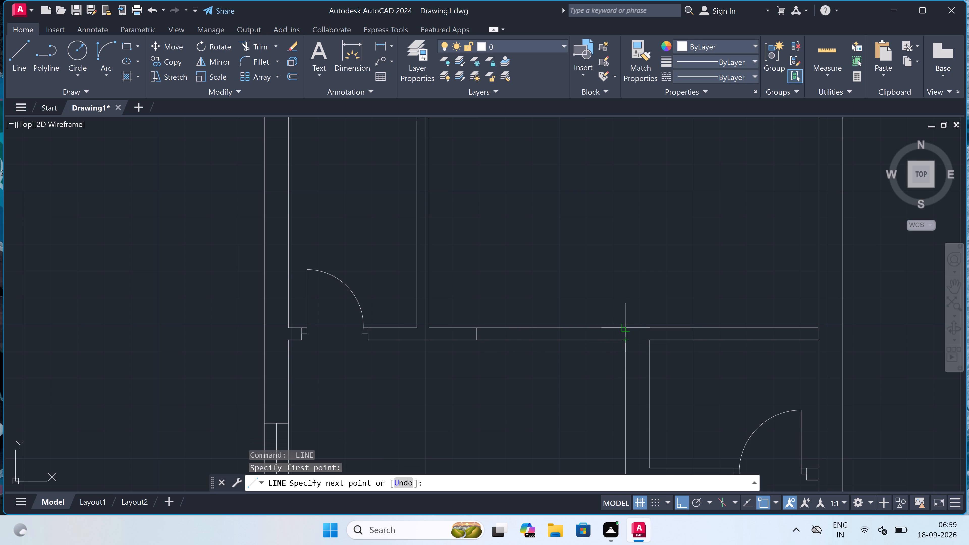
left_click(628, 329)
key("Escape")
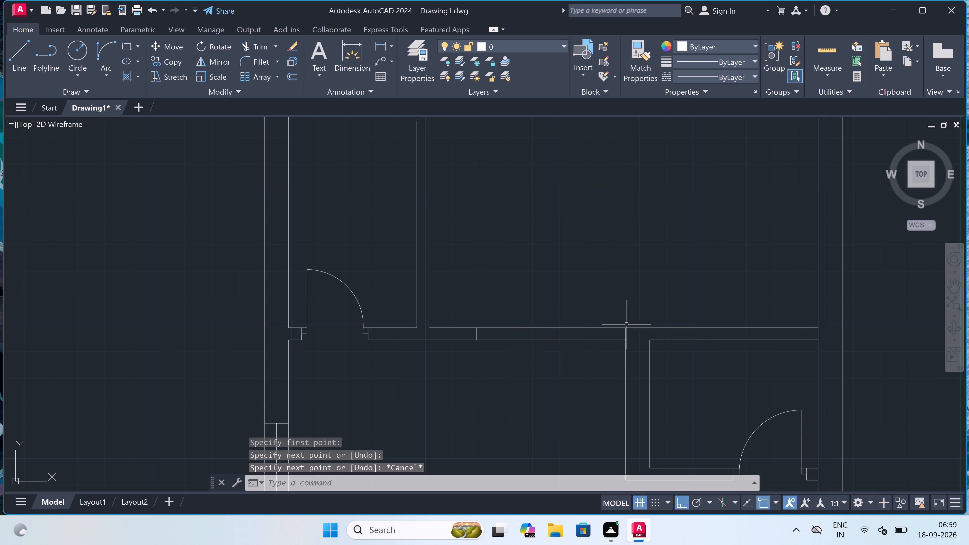
Trim both lines of the large room's lower wall between the two cross lines to make a wide opening.
type("tr")
key("space")
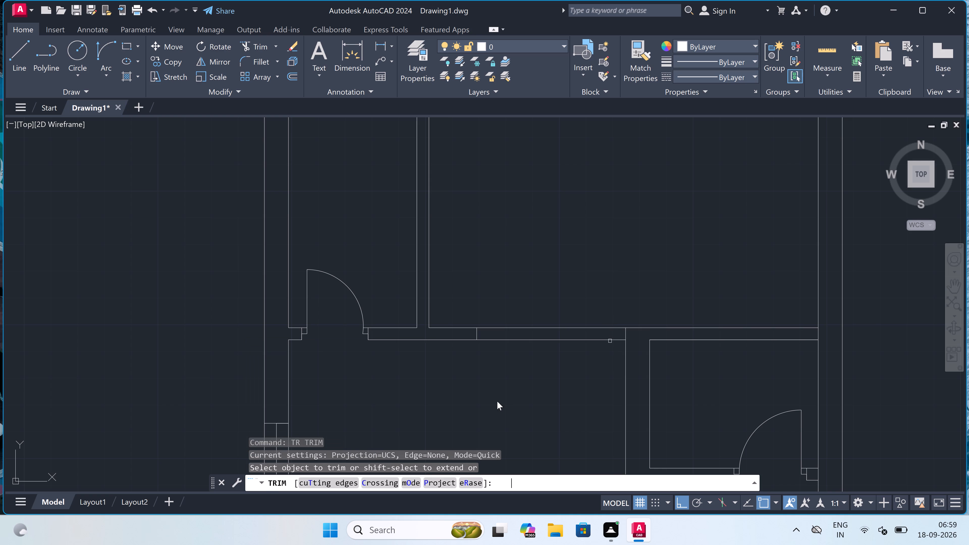
left_click(513, 385)
left_click(518, 314)
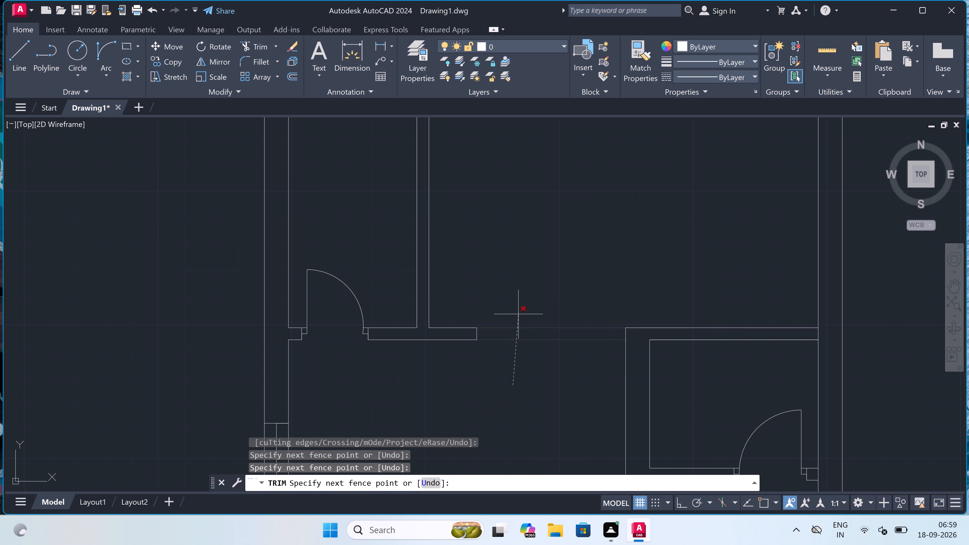
scroll(519, 314, "down", 5)
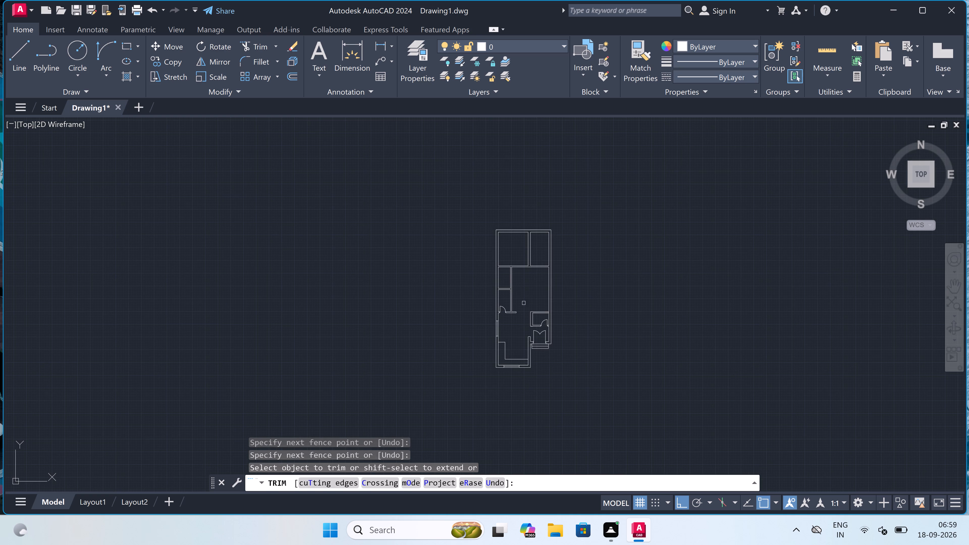
scroll(528, 285, "up", 3)
key("Escape")
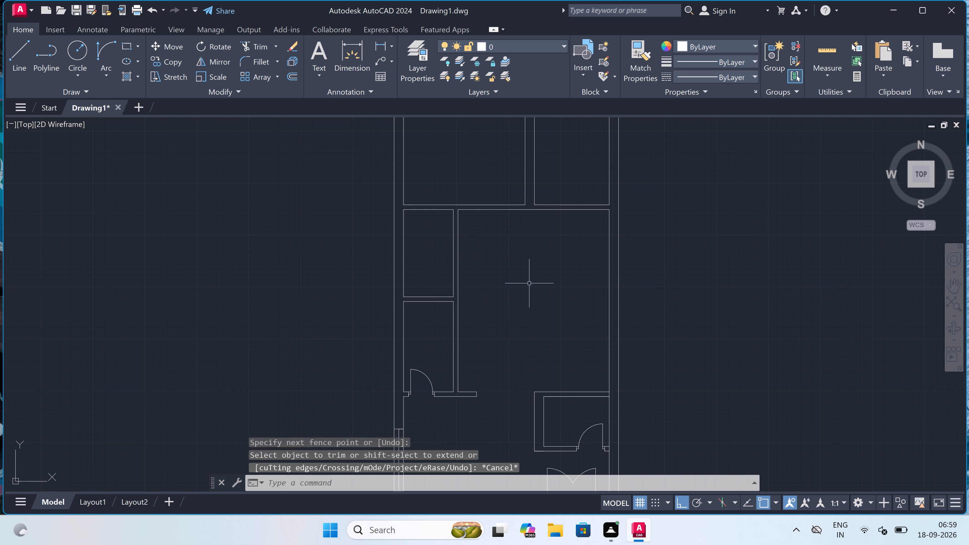
Draw a jamb line across the upper-left room's lower wall near the partition, with a 2" stub leftward from its midpoint and a 3' door leaf upward.
scroll(529, 283, "down", 1)
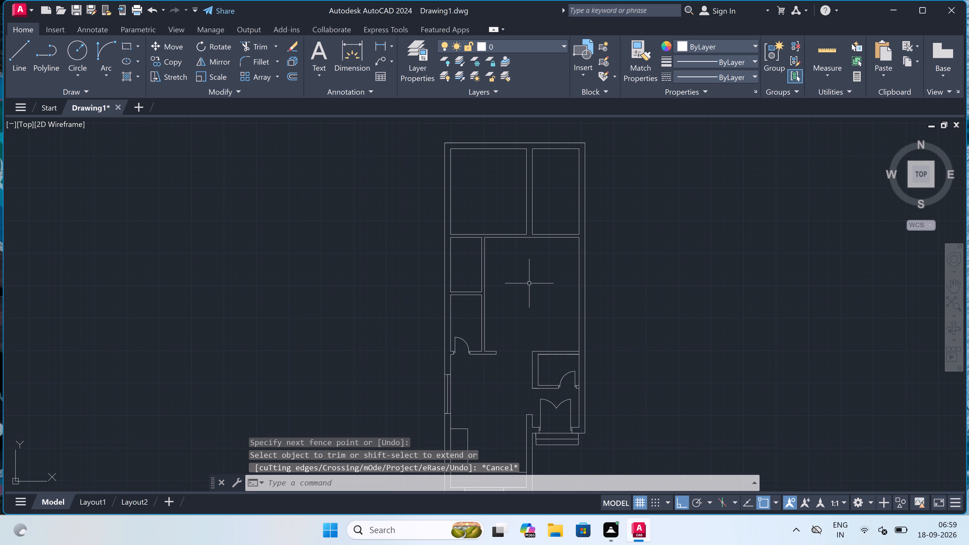
scroll(529, 282, "down", 2)
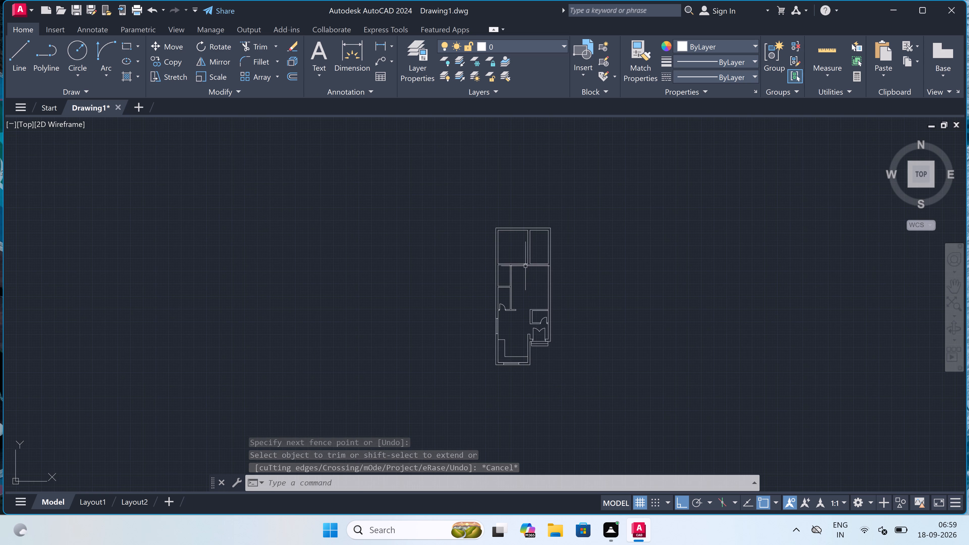
scroll(520, 258, "up", 4)
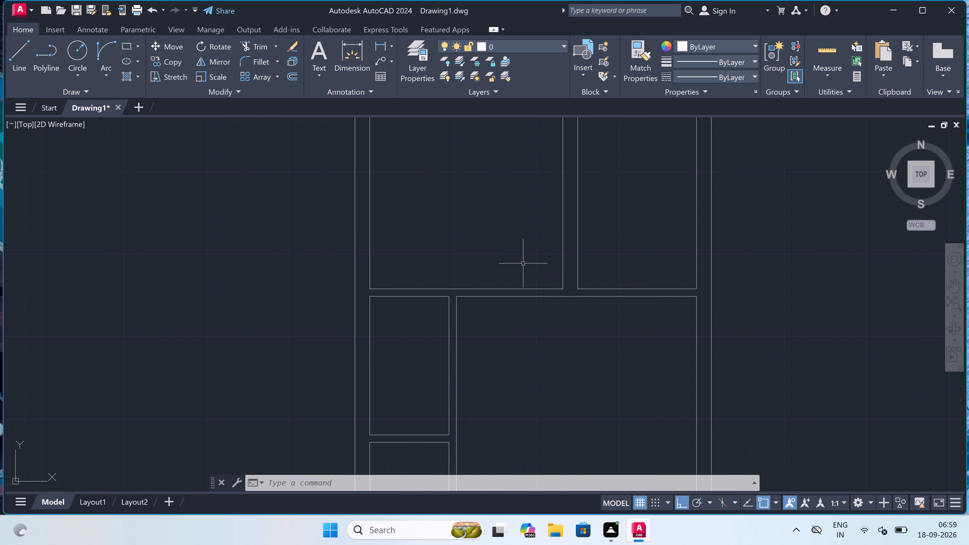
key("l")
key("space")
scroll(556, 291, "up", 2)
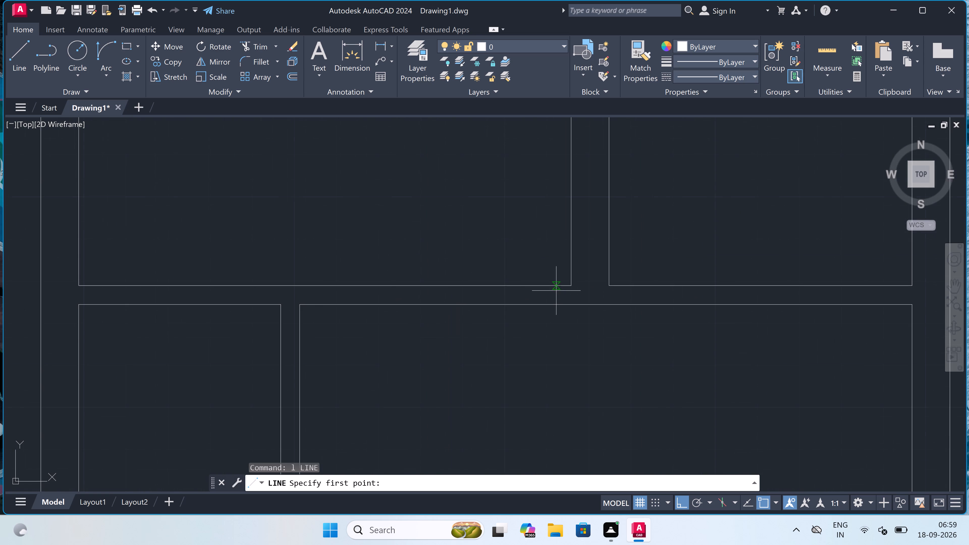
left_click(550, 288)
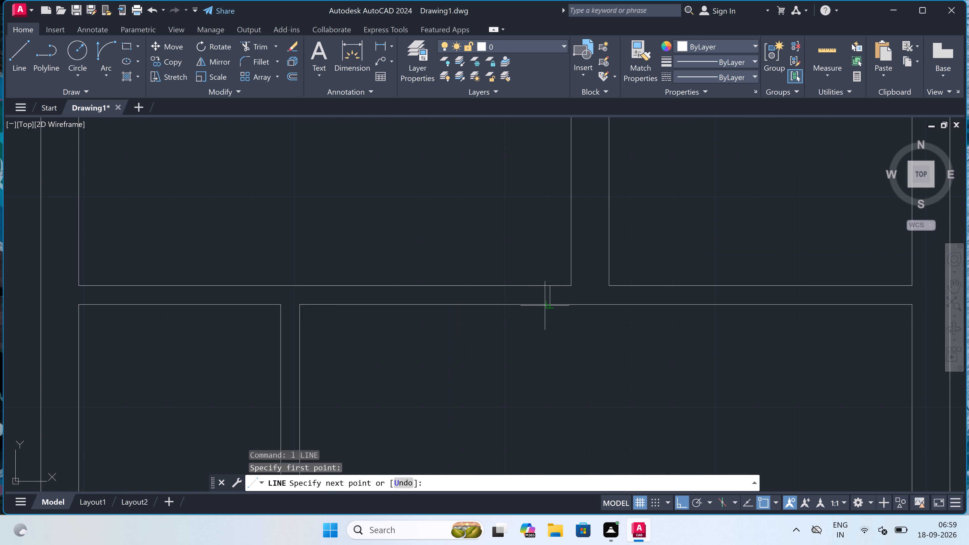
left_click(548, 304)
left_click(548, 294)
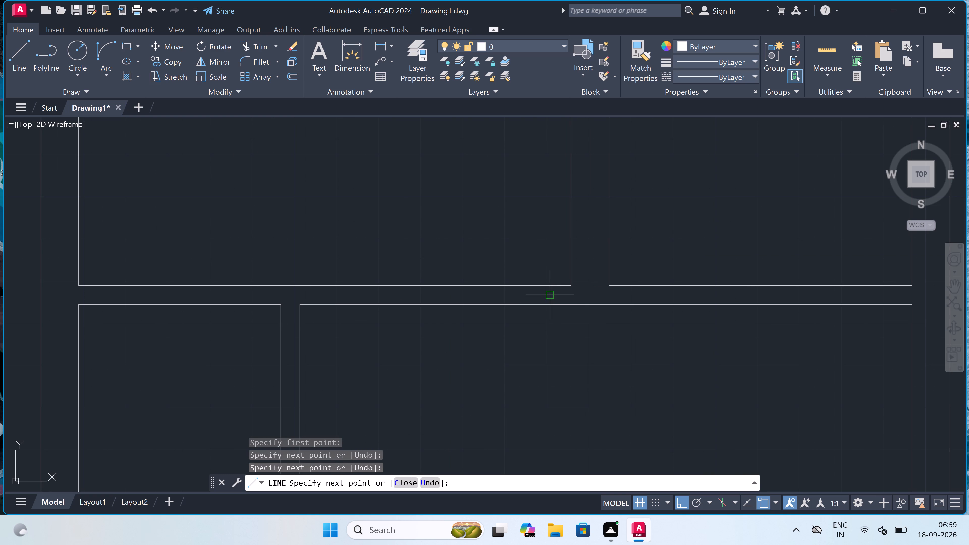
key("2")
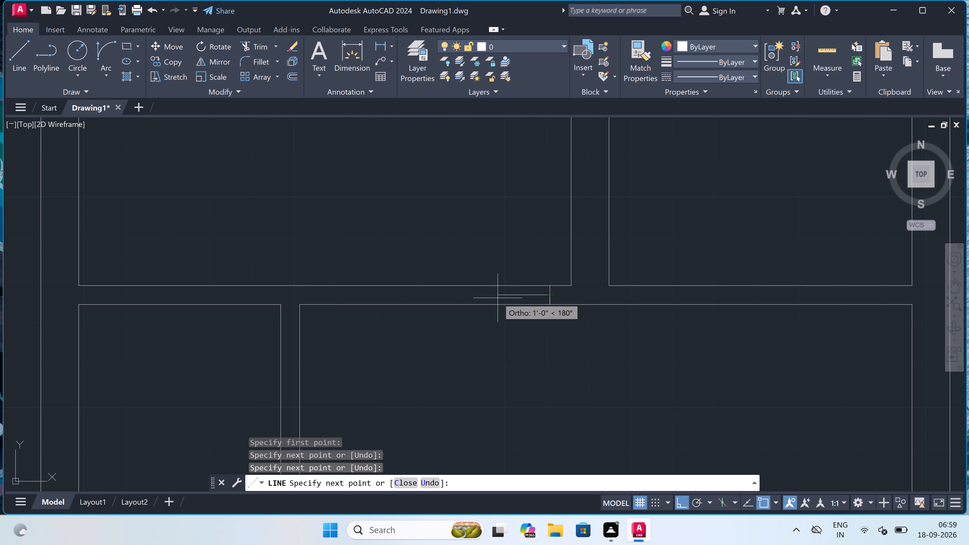
key("shift+quotedbl")
key("space")
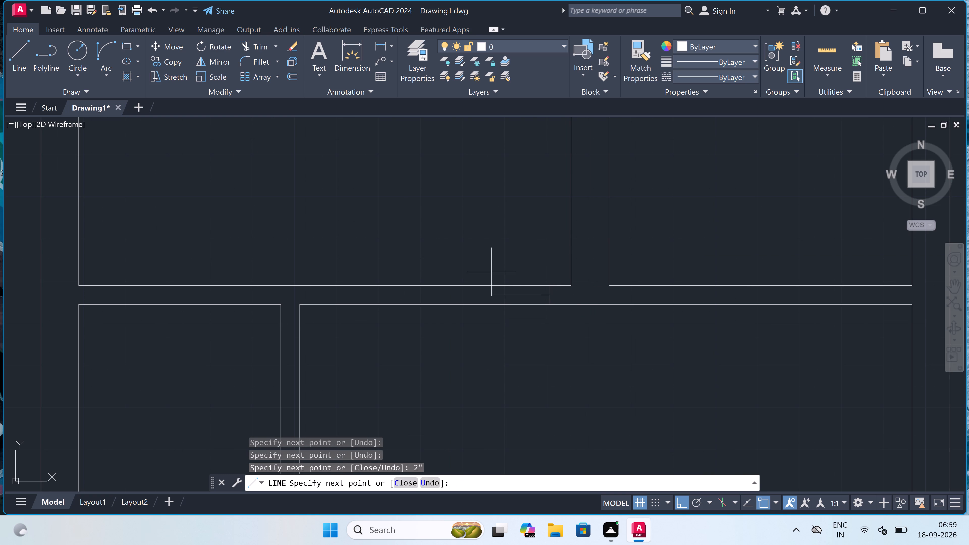
type("3'")
key("space")
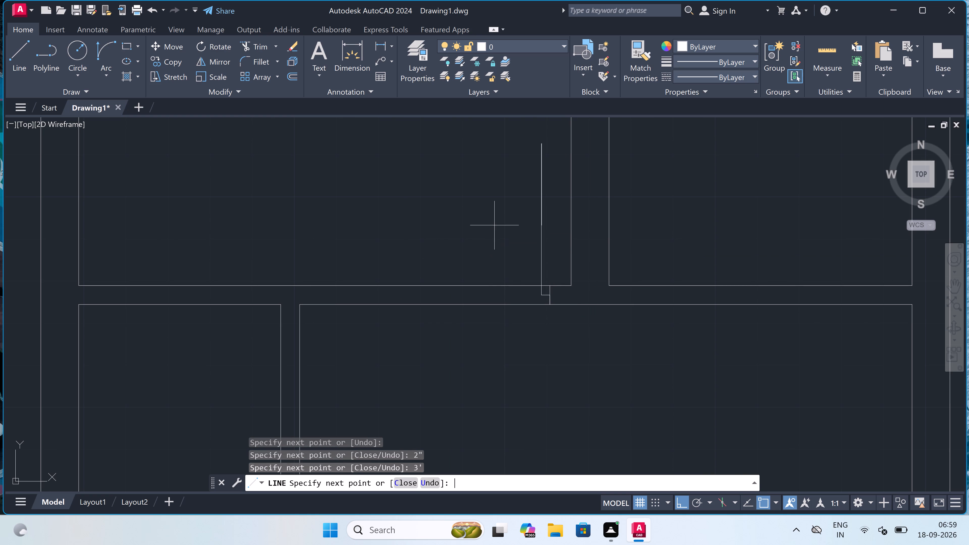
key("Escape")
Draw the opposite jamb line across the upper-left room's lower wall, with a 2" stub from its midpoint toward the door leaf.
key("space")
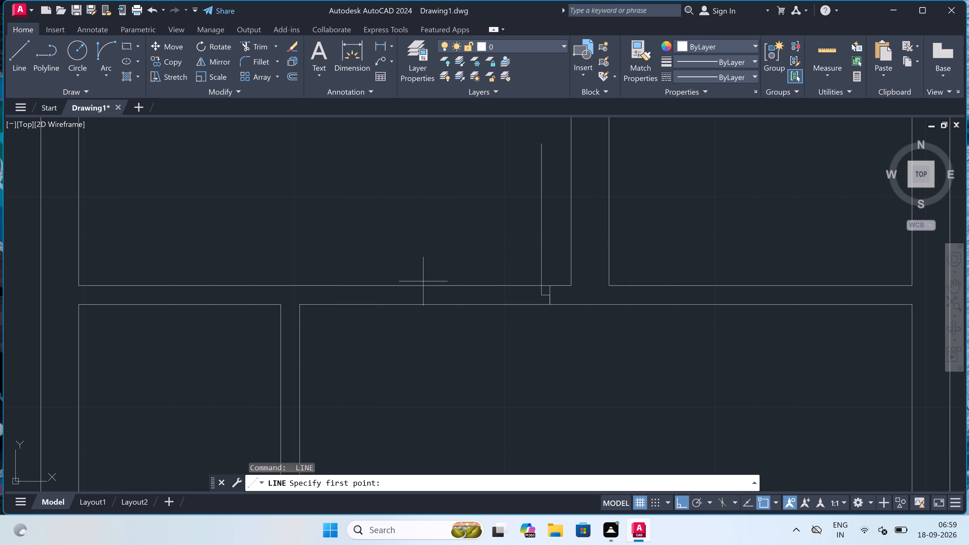
left_click(398, 289)
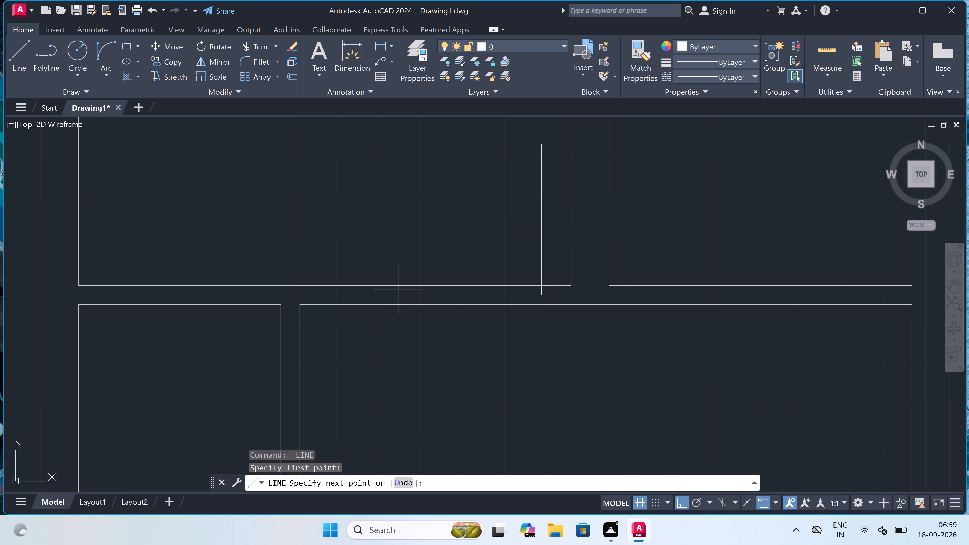
left_click(401, 304)
left_click(400, 298)
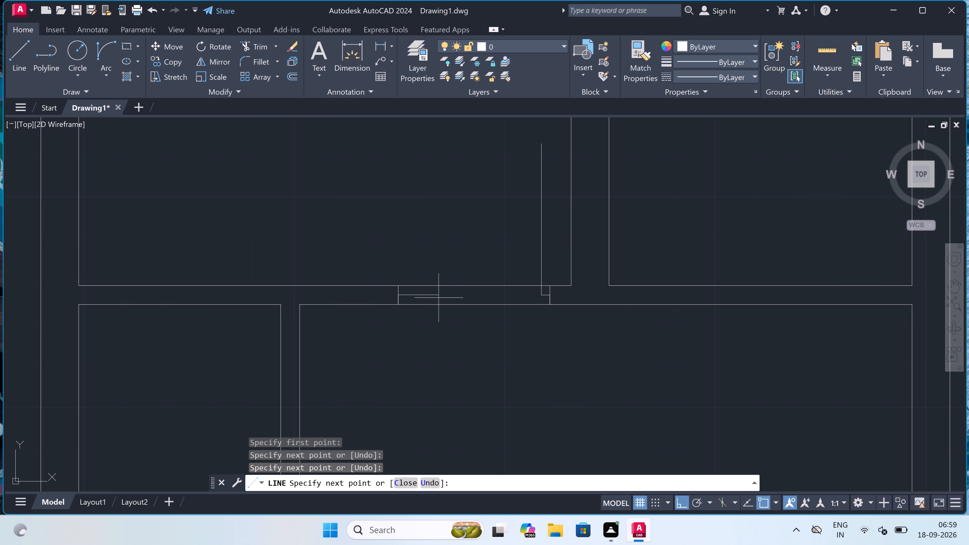
type("2\"")
key("space")
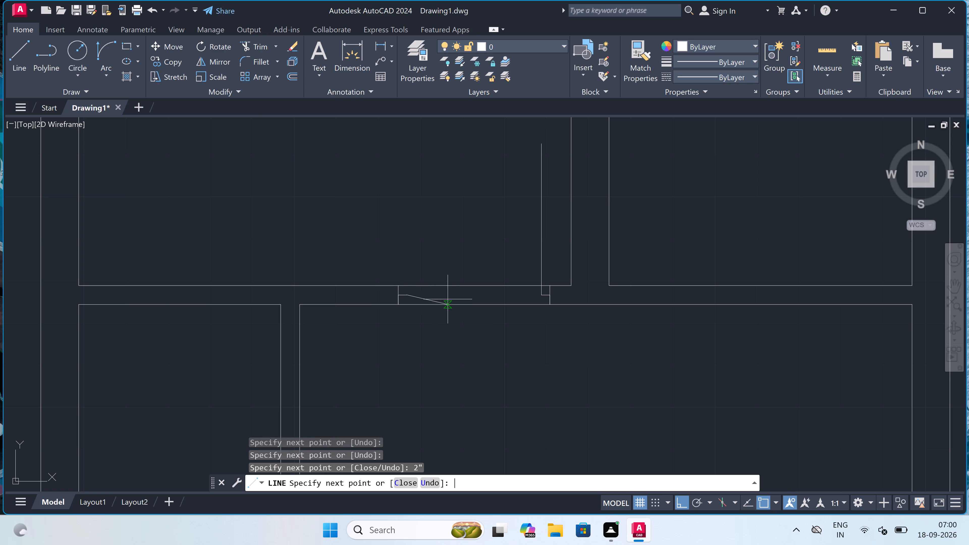
key("Escape")
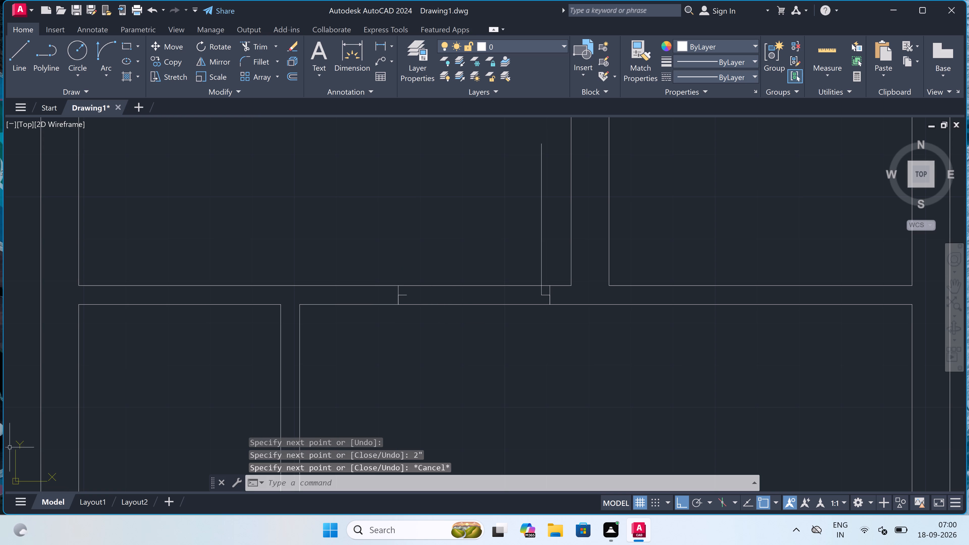
Draw the upper-left room's door swing arc from the leaf's top to the end of the opposite jamb stub.
left_click(112, 46)
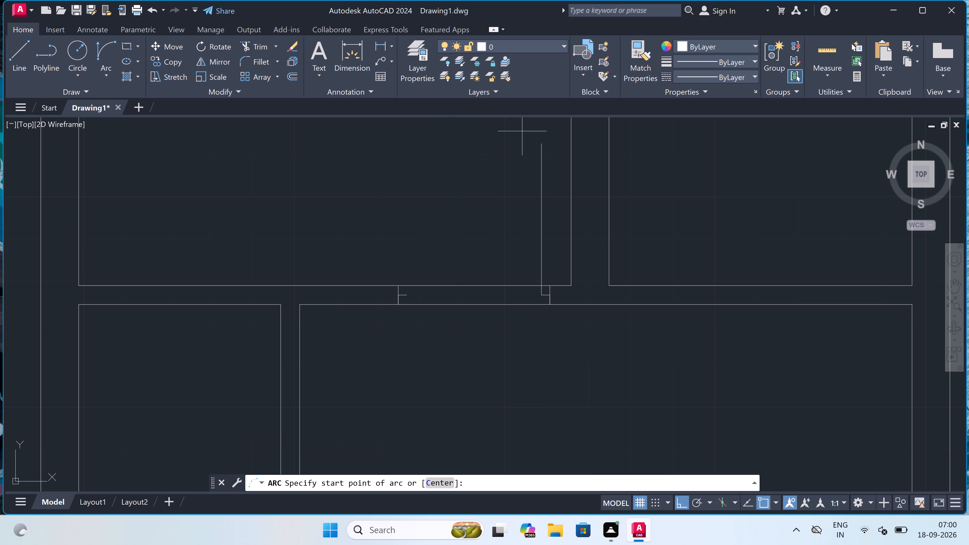
left_click_drag(540, 144, 542, 150)
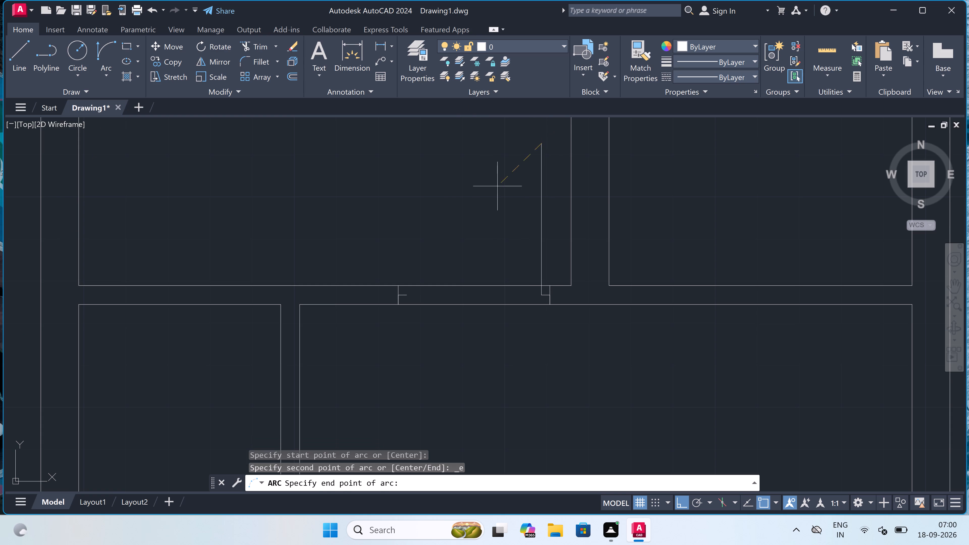
left_click(408, 294)
left_click(398, 244)
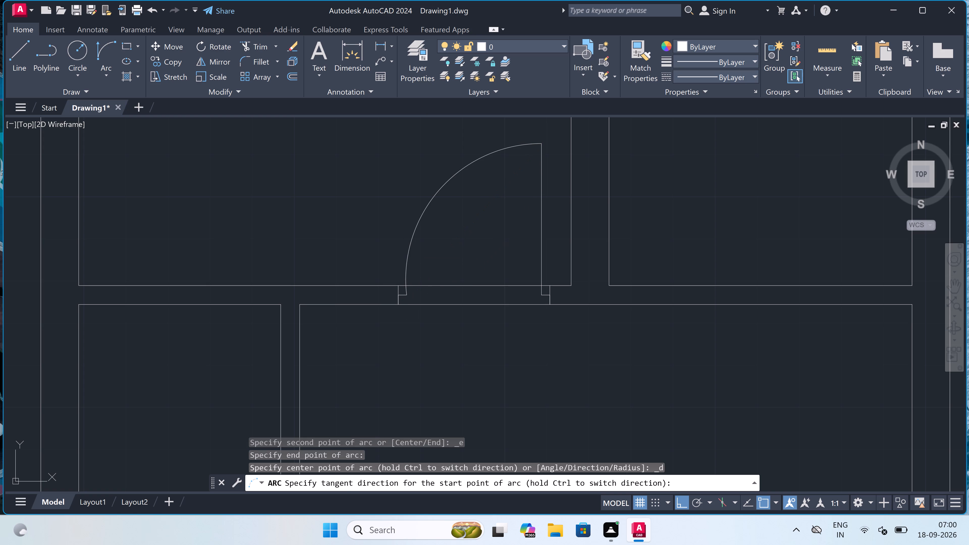
Trim both wall lines between the jambs of the upper-left room's door to open the doorway.
key("t")
key("r")
key("space")
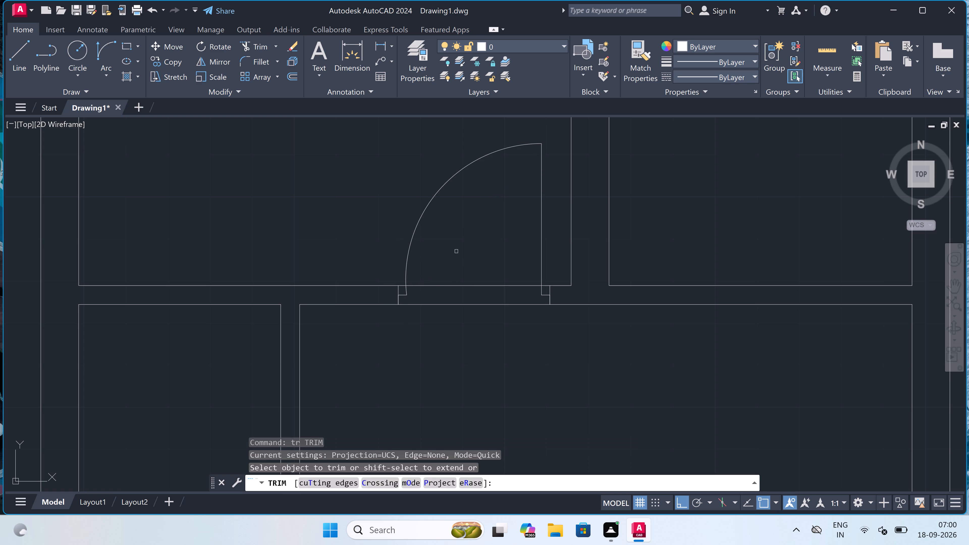
left_click(457, 248)
left_click(451, 369)
scroll(457, 330, "down", 3)
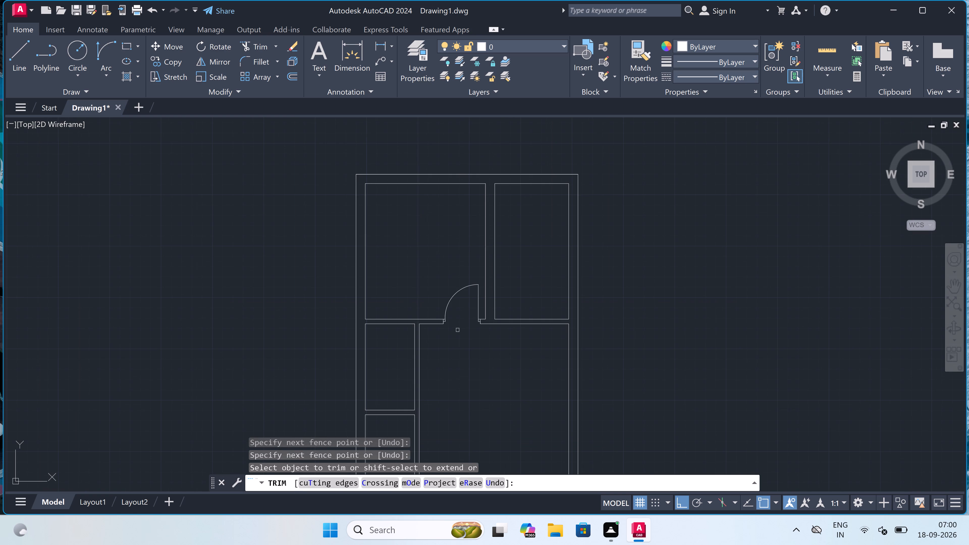
scroll(389, 333, "up", 2)
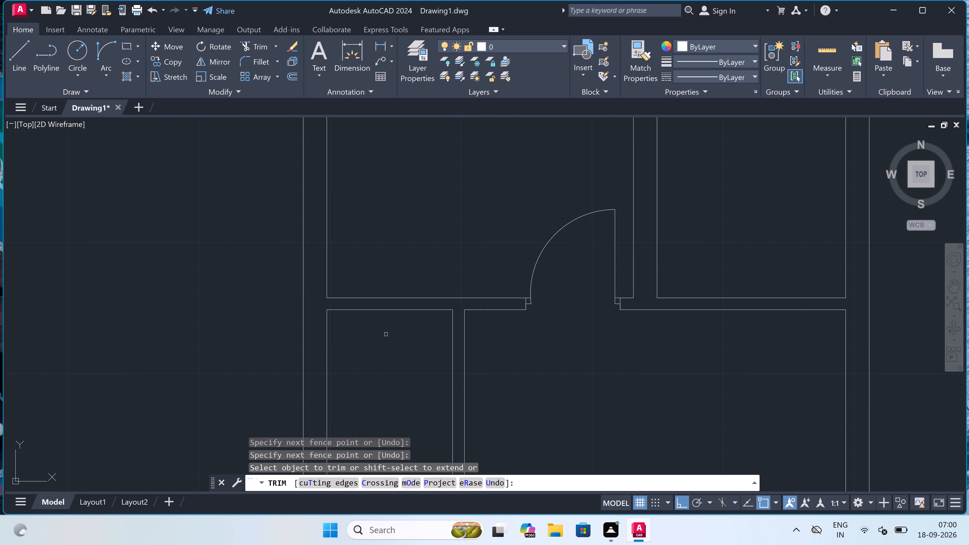
key("Escape")
Draw a jamb line near the left end of the upper small left room's top wall, with a 2" stub rightward and a 2' door leaf downward.
key("l")
key("space")
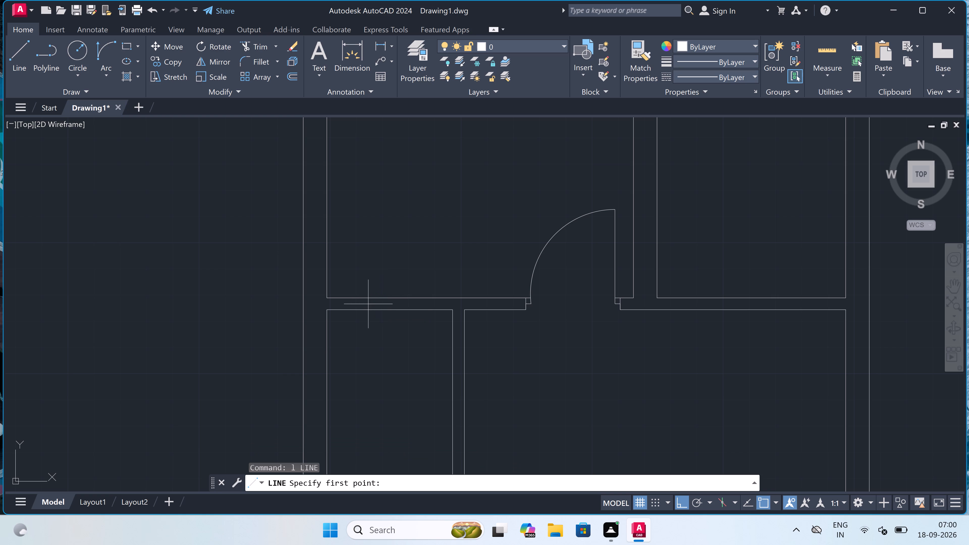
left_click(336, 297)
left_click(334, 307)
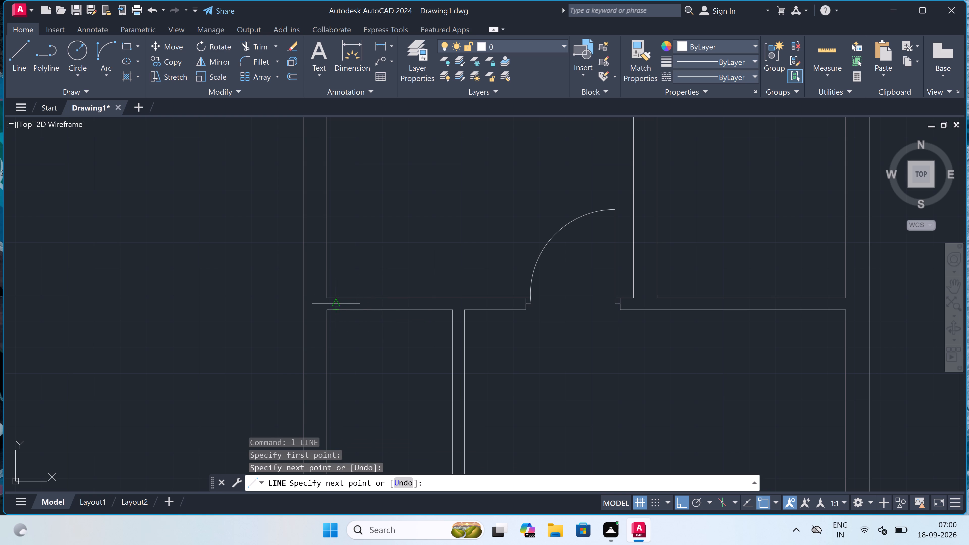
left_click(335, 300)
type("2\"")
key("space")
scroll(357, 300, "down", 2)
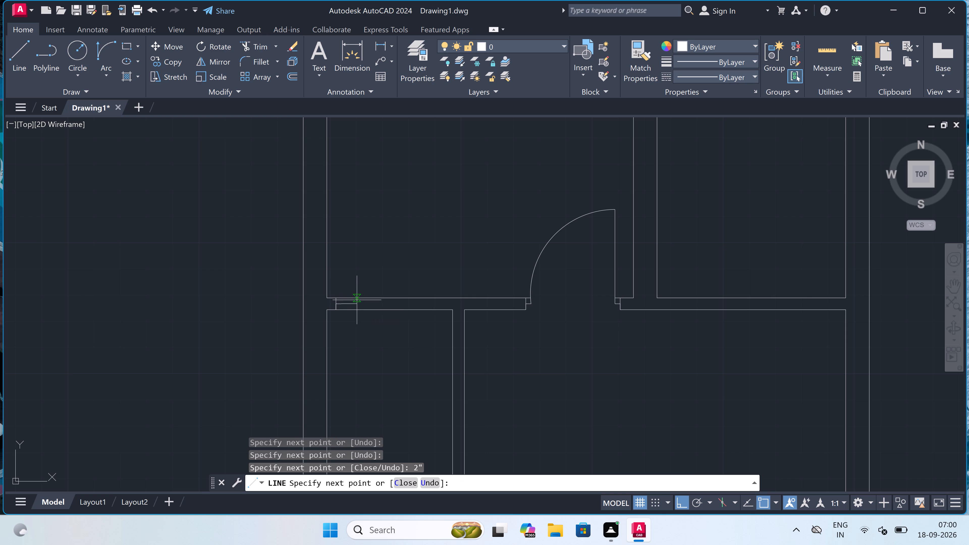
scroll(351, 331, "up", 1)
type("2'")
key("space")
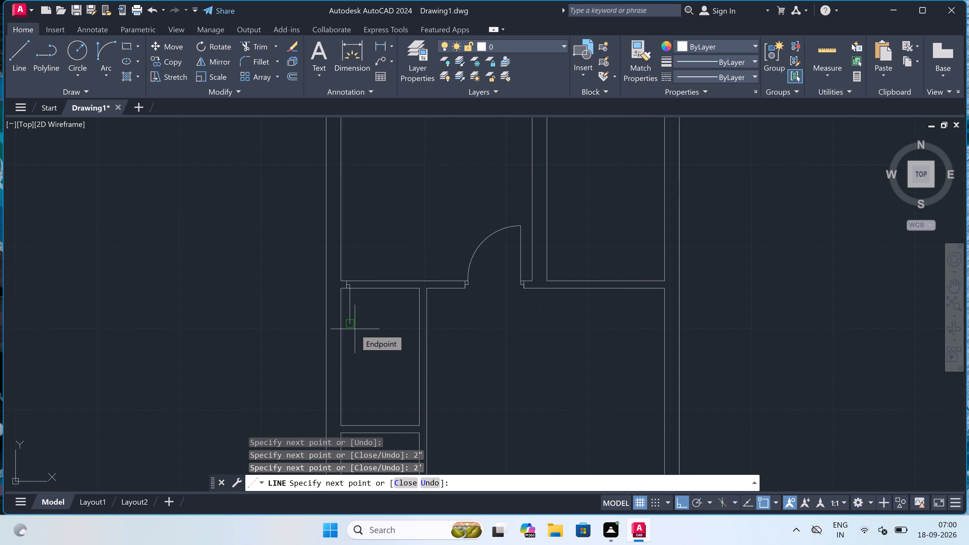
scroll(355, 325, "up", 2)
key("Escape")
Draw the opposite jamb line across the upper small left room's top wall, with a 2" stub from its midpoint toward the door leaf.
key("space")
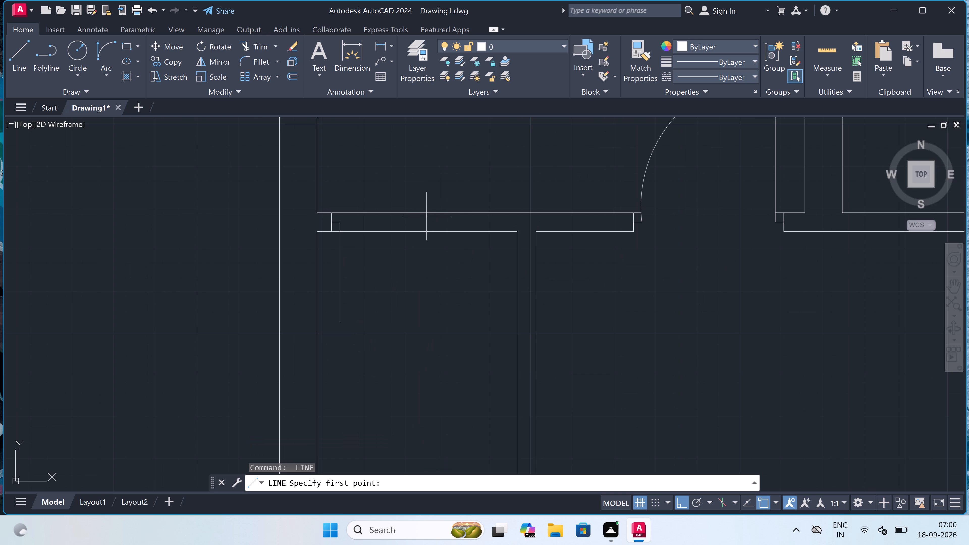
left_click(425, 215)
left_click(424, 227)
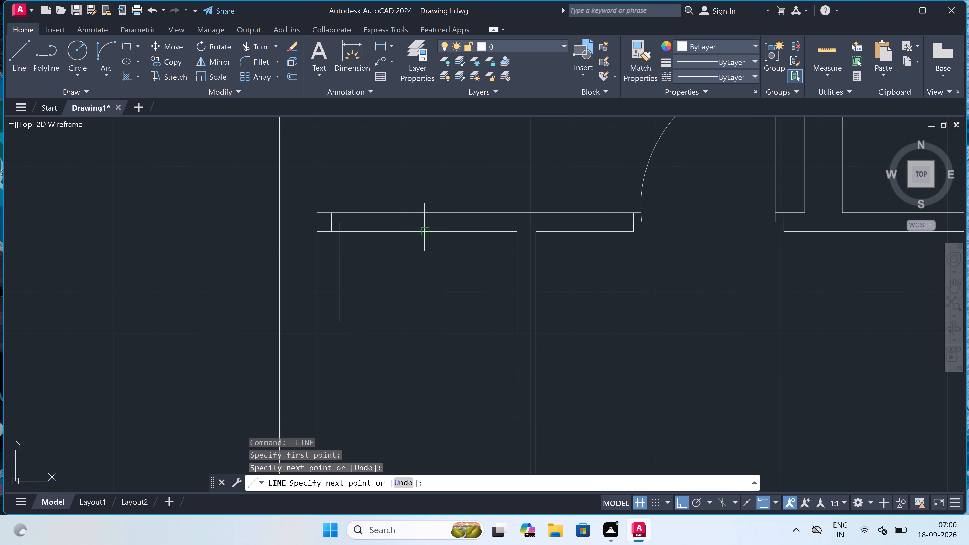
left_click_drag(425, 223, 428, 229)
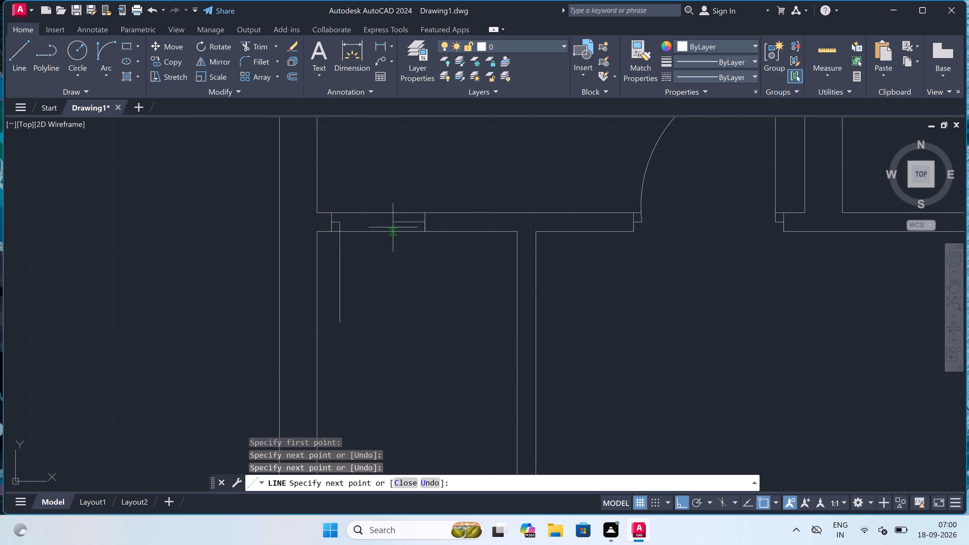
type("2\"")
key("space")
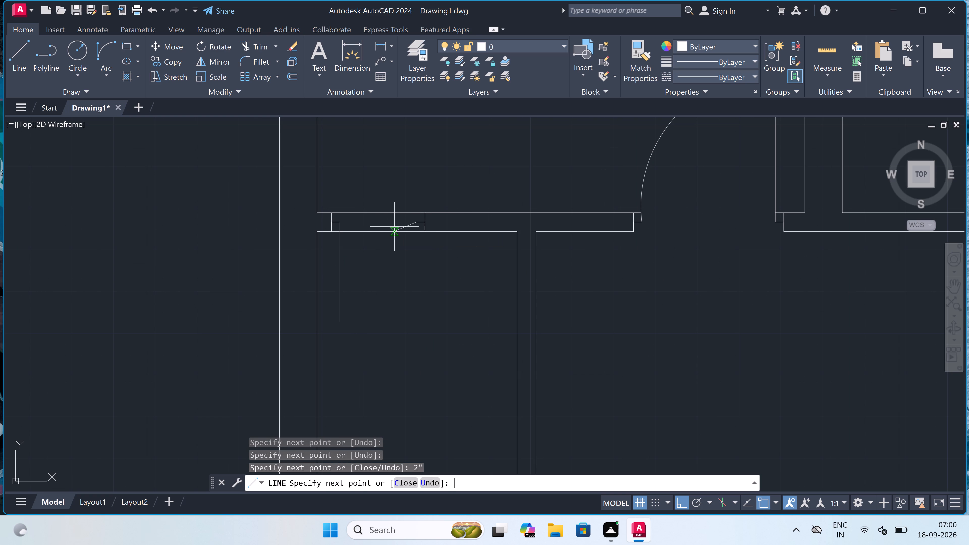
Draw the upper small left room's door swing arc from the leaf's bottom end to the opposite jamb's stub.
key("Escape")
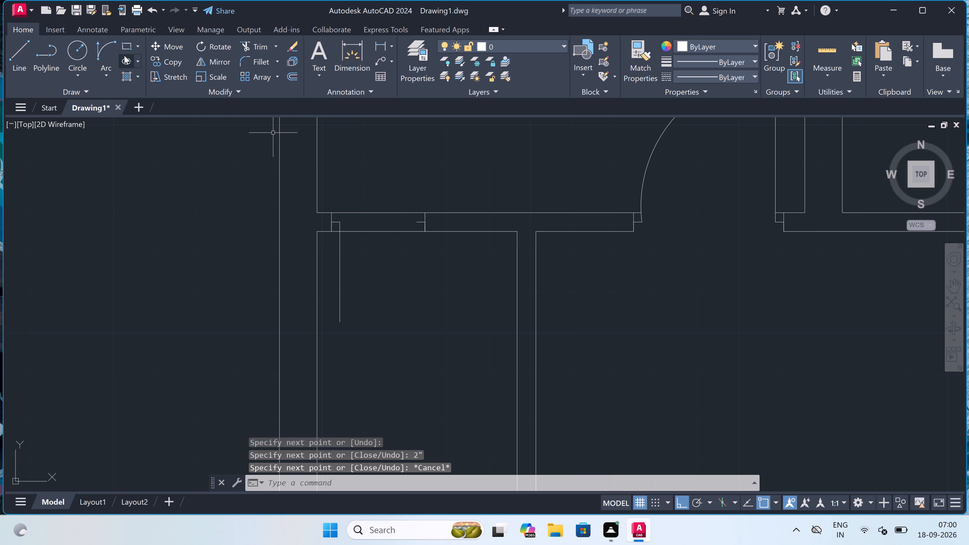
left_click(103, 42)
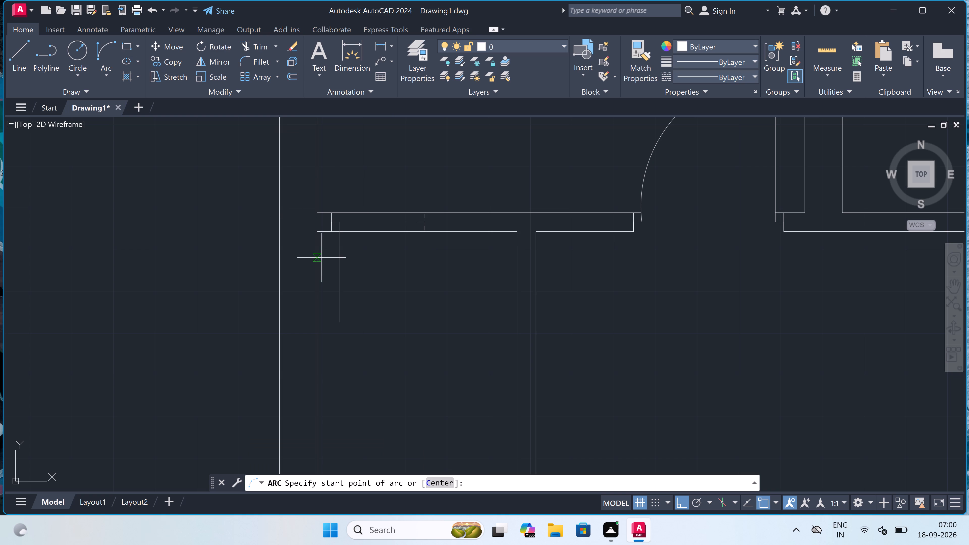
left_click(338, 322)
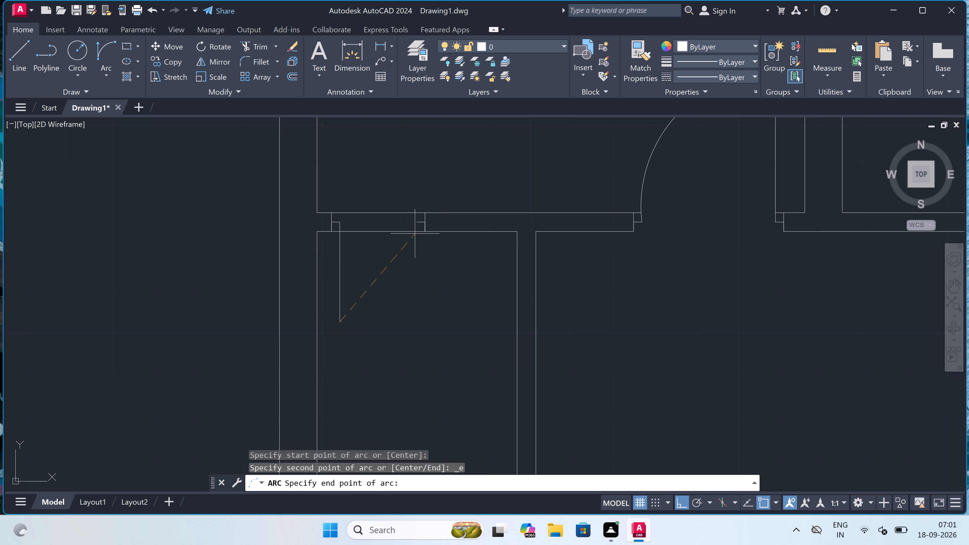
left_click(417, 225)
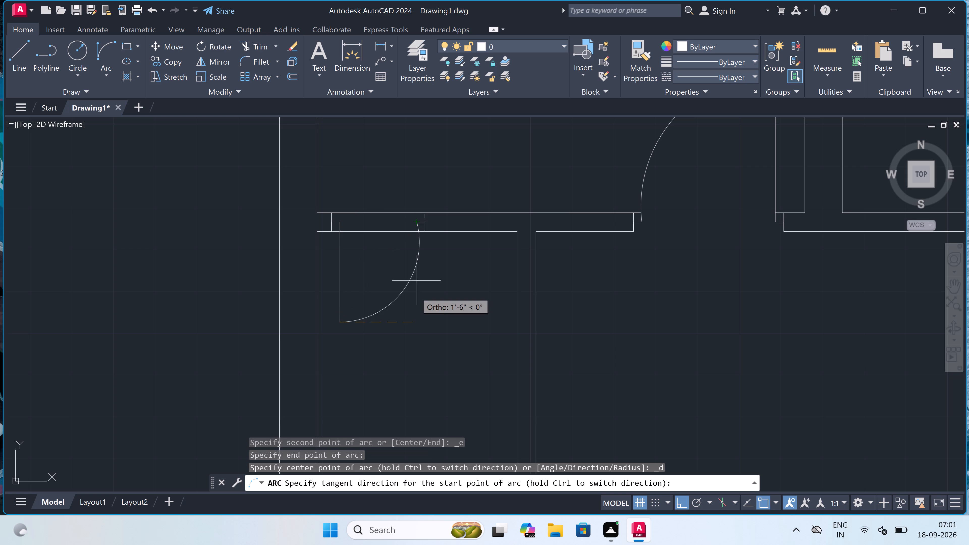
left_click(416, 293)
Trim both wall lines between the jambs of the upper small left room's door to open the doorway.
key("t")
key("r")
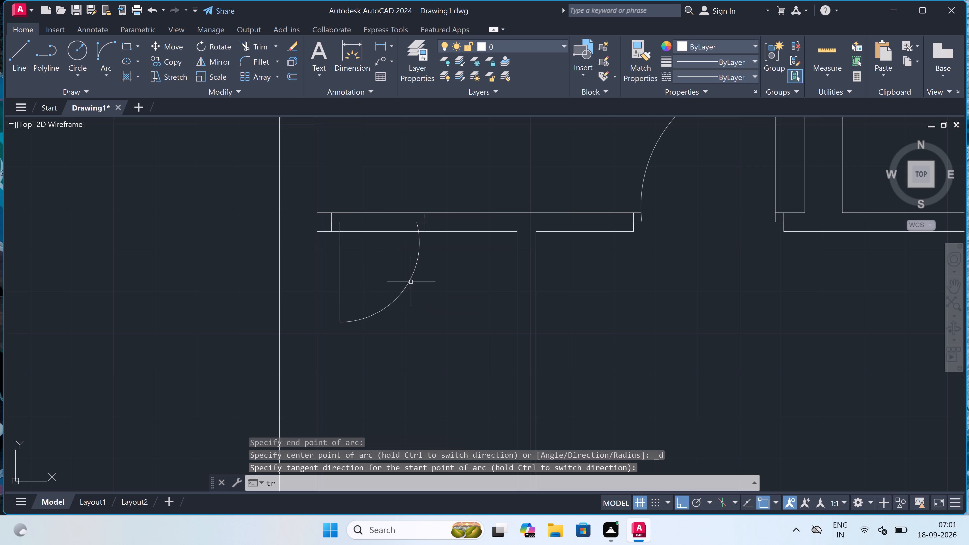
key("space")
left_click_drag(376, 257, 376, 253)
double_click(386, 200)
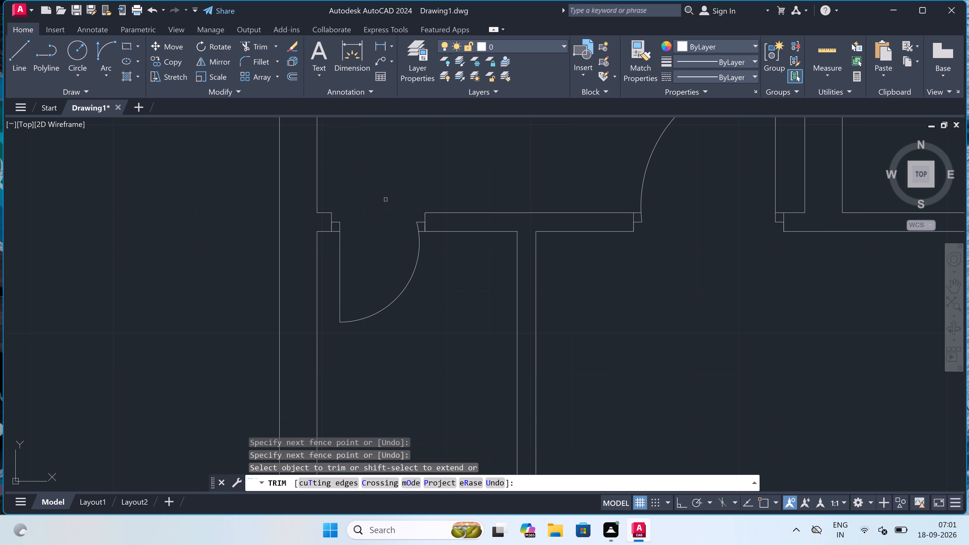
scroll(386, 200, "down", 3)
key("Escape")
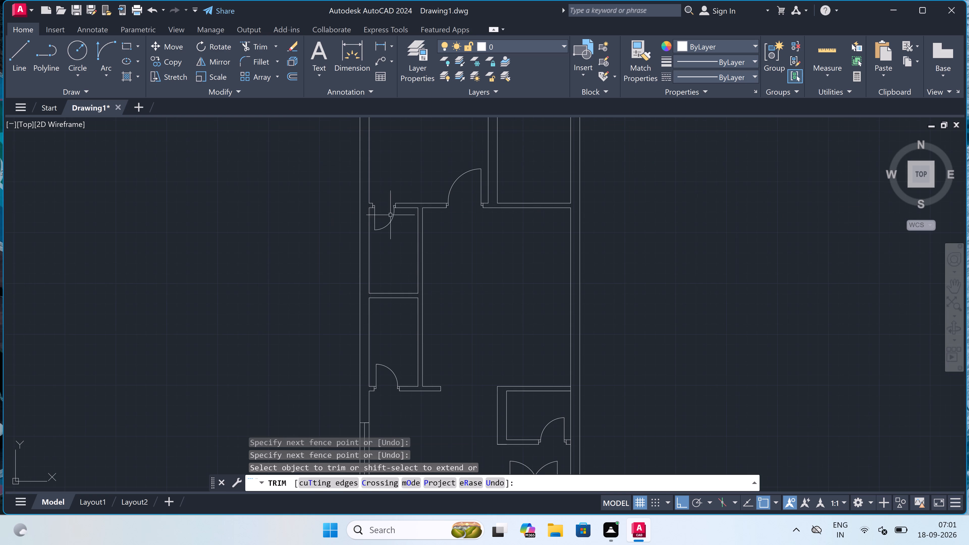
Draw a 2' window in the upper small left room's exterior wall, with end lines across the wall and a centre line.
key("l")
key("space")
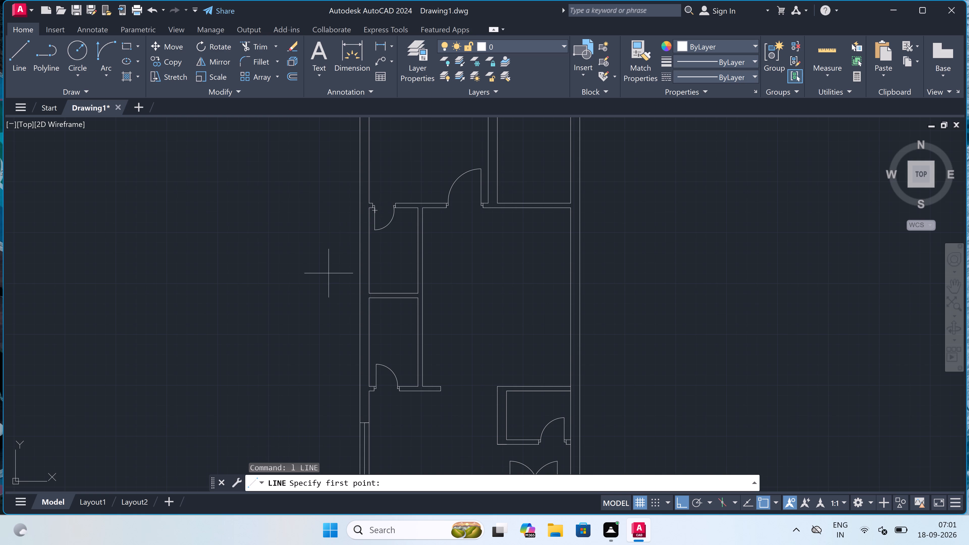
scroll(349, 231, "up", 1)
left_click(368, 238)
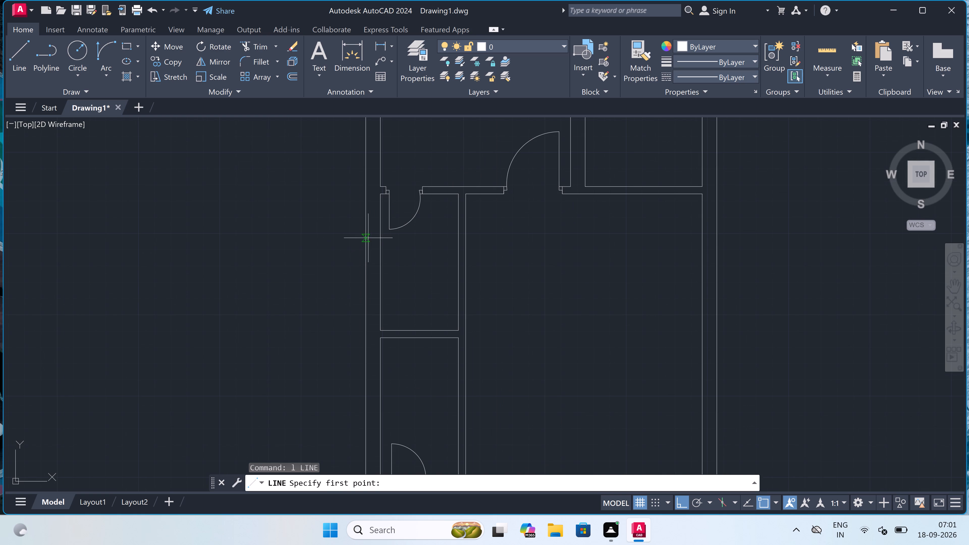
left_click(379, 240)
left_click_drag(373, 238, 376, 243)
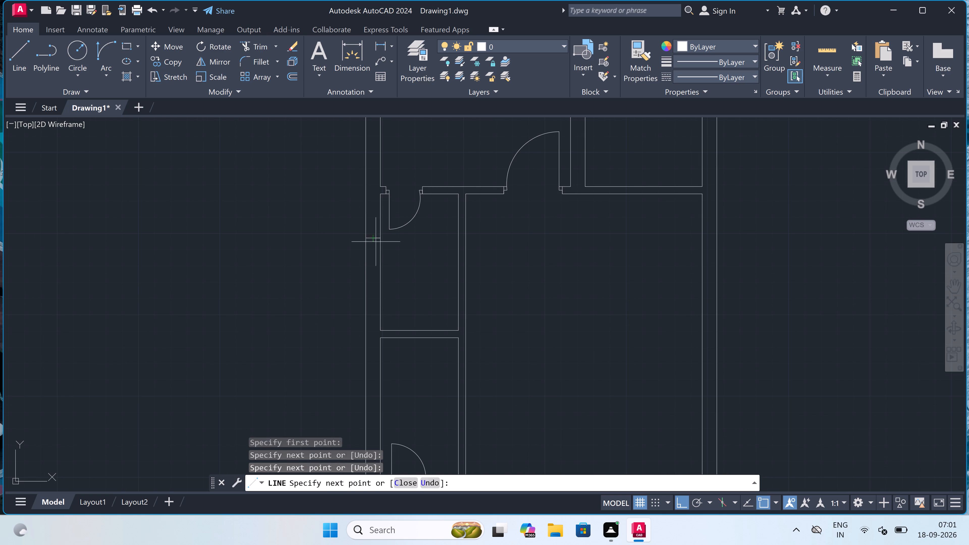
type("2'")
key("space")
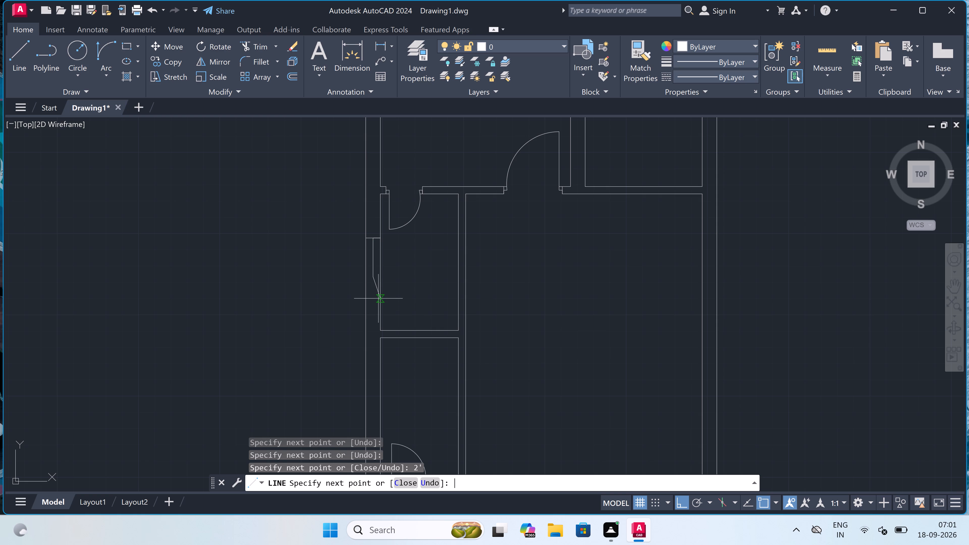
left_click(365, 277)
left_click(381, 279)
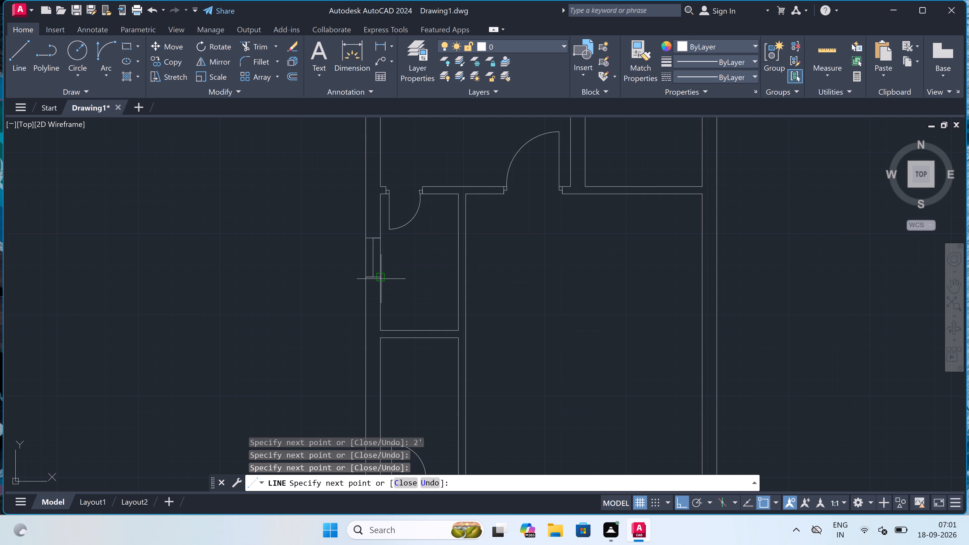
key("Escape")
Draw a 2' window in the lower small left room's exterior wall, with end lines across the wall and a centre line.
scroll(381, 274, "down", 3)
scroll(380, 318, "up", 2)
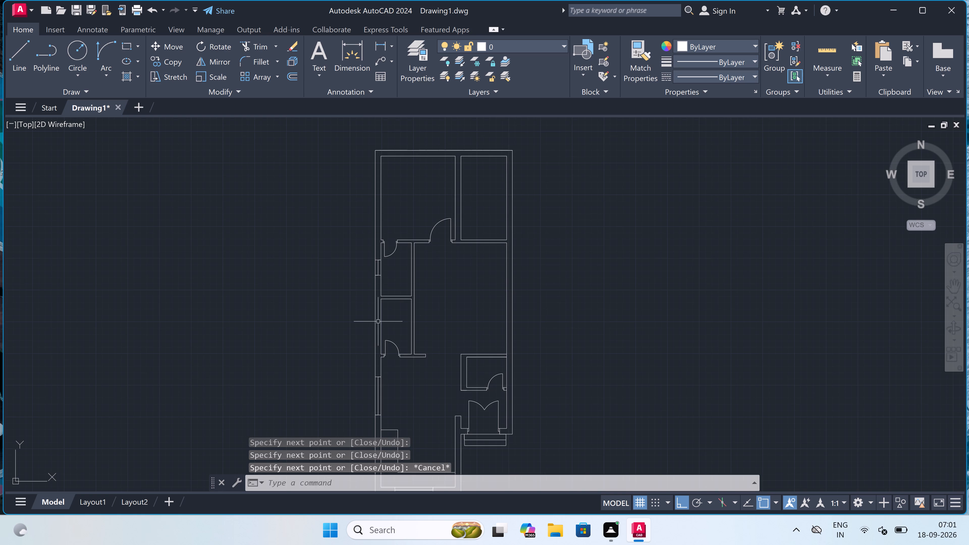
key("space")
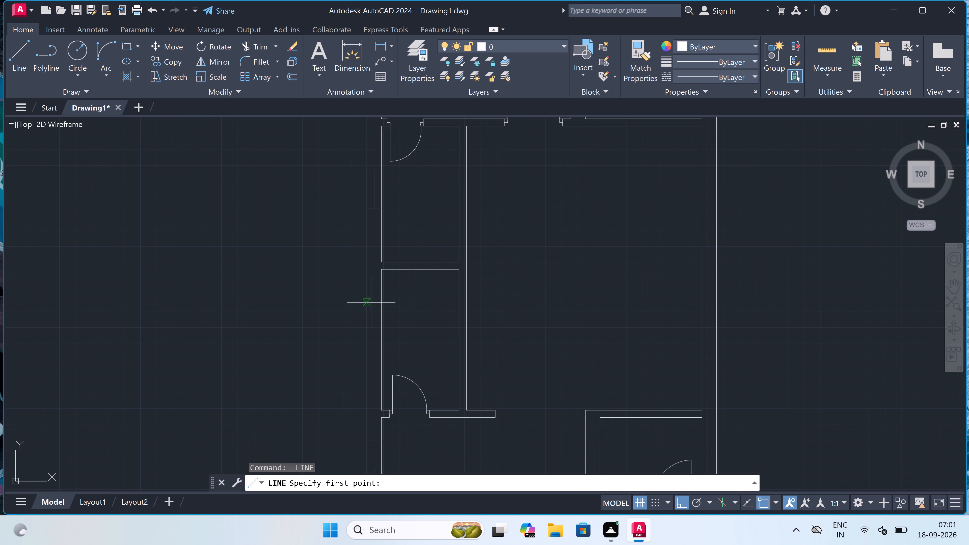
left_click(368, 300)
left_click(384, 300)
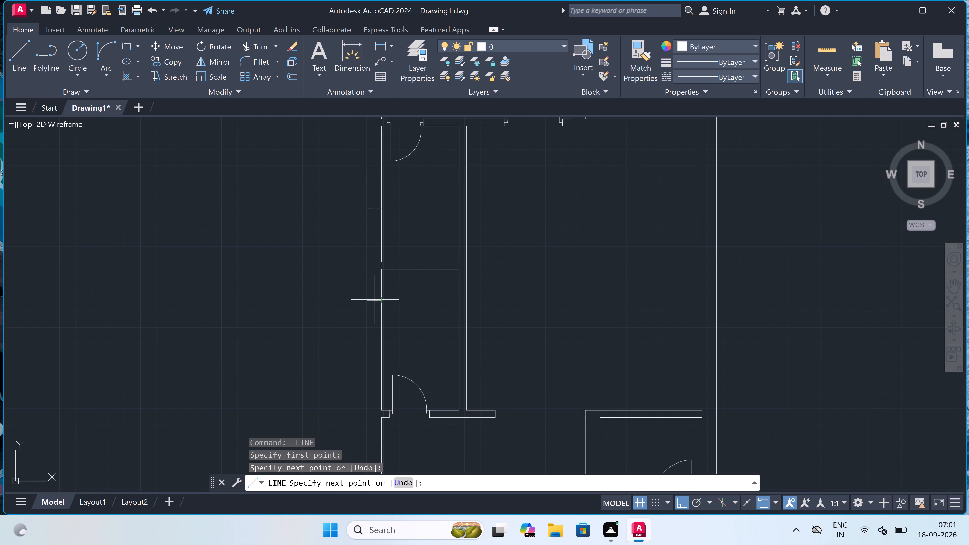
left_click_drag(374, 299, 376, 304)
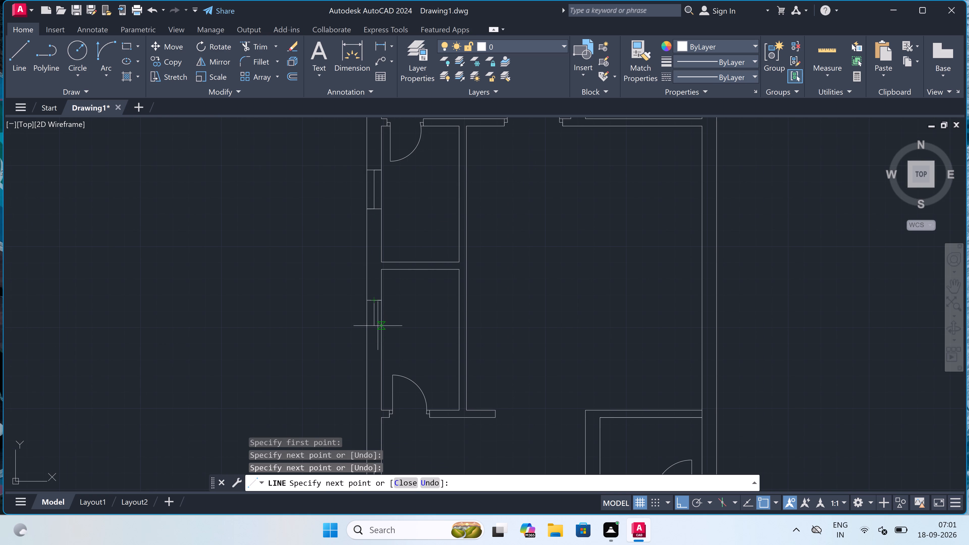
type("2'")
key("space")
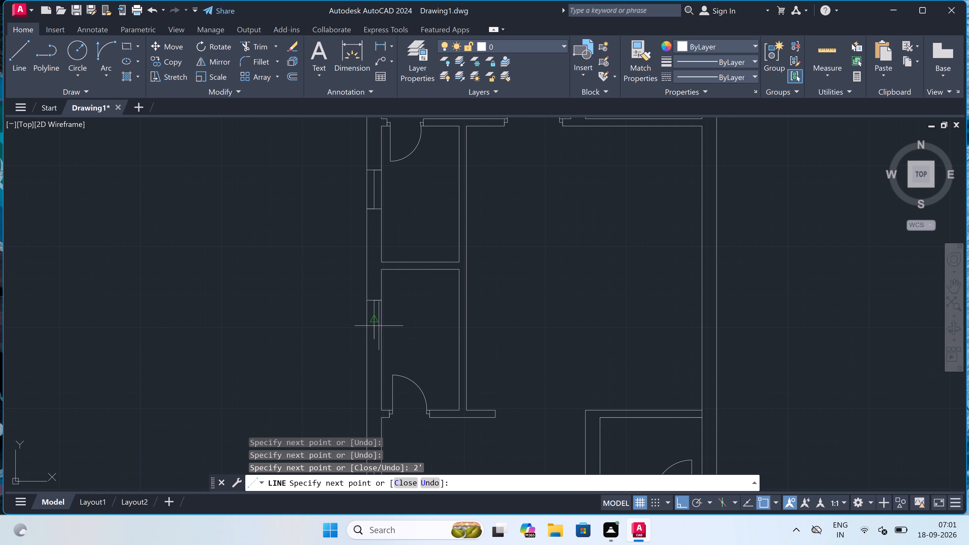
left_click(365, 339)
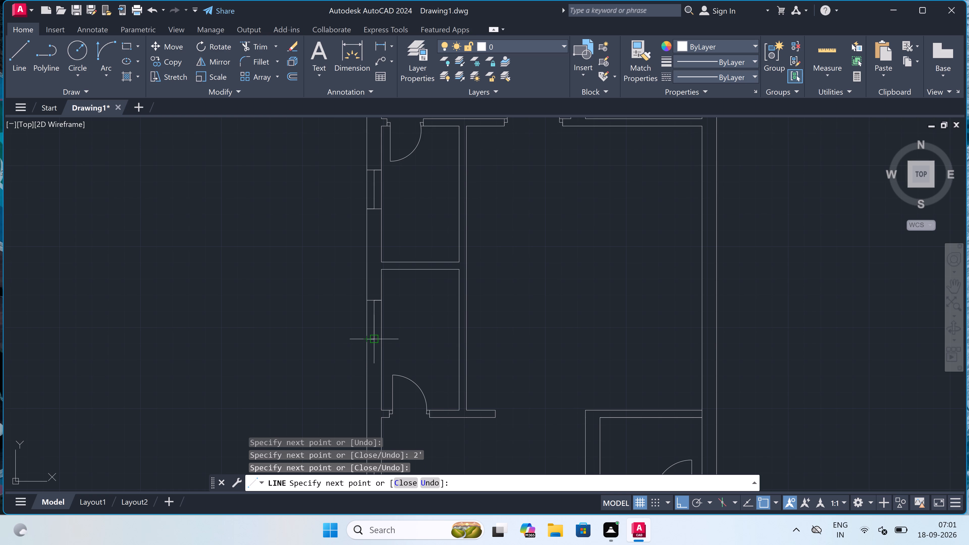
left_click(383, 336)
key("Escape")
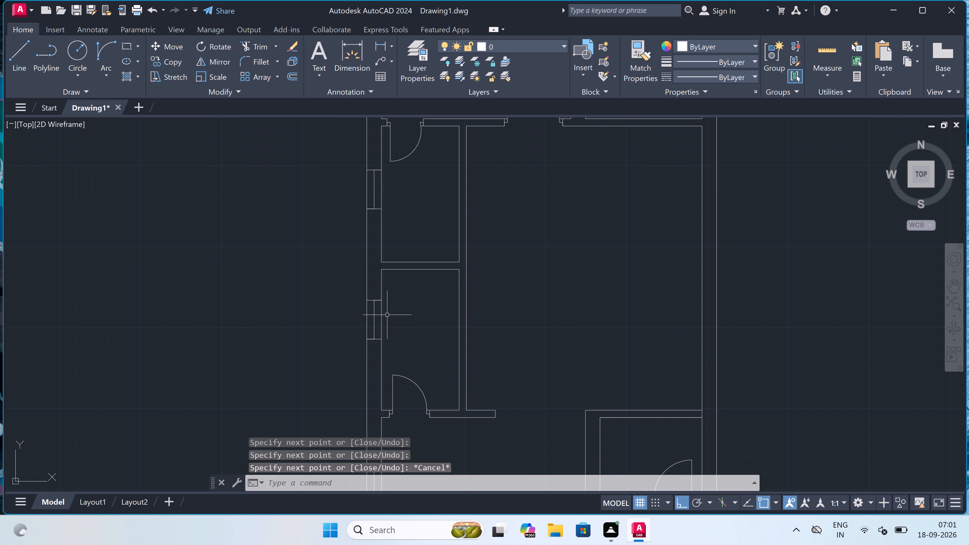
Draw a 5' window in the upper-left room's left exterior wall, with end lines across the wall and a centre line.
scroll(387, 314, "down", 2)
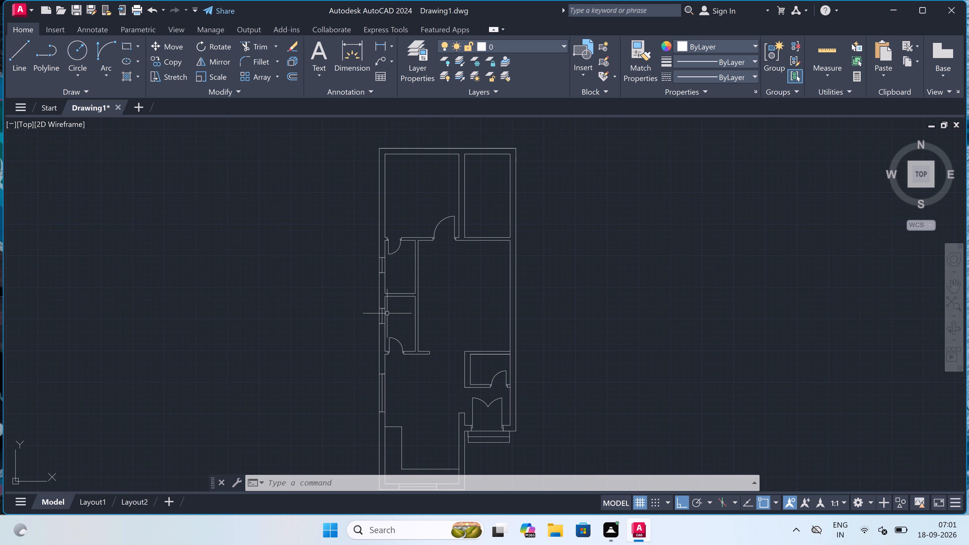
scroll(387, 313, "down", 2)
scroll(390, 262, "up", 1)
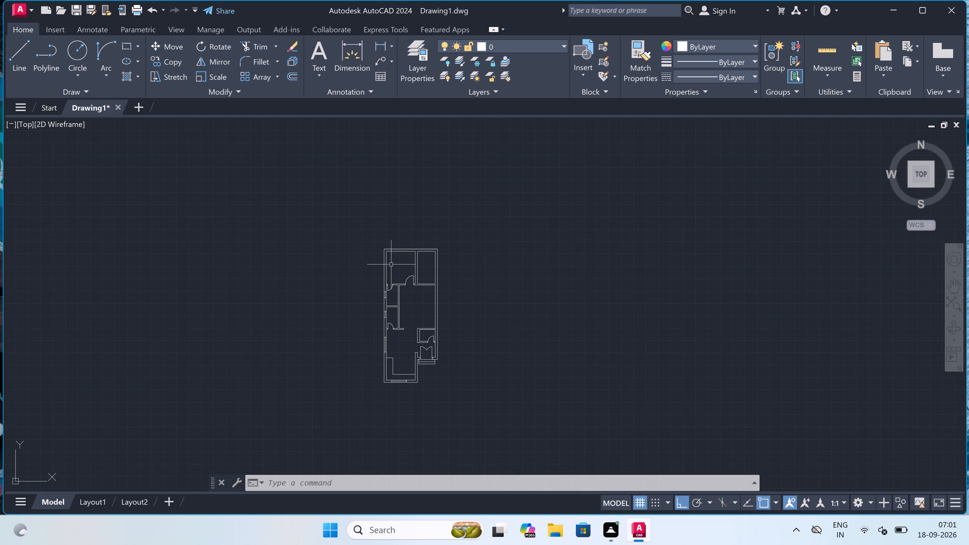
scroll(391, 262, "up", 3)
key("space")
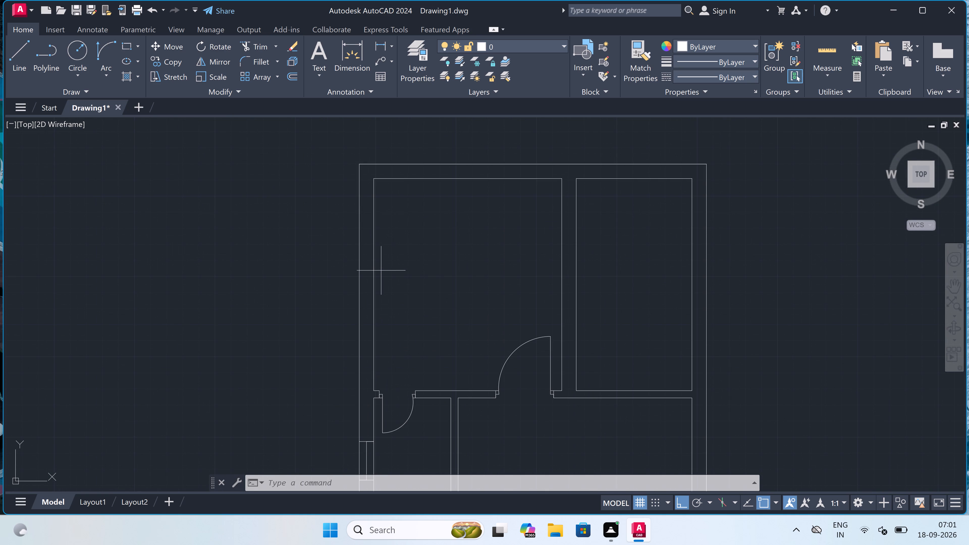
left_click(360, 231)
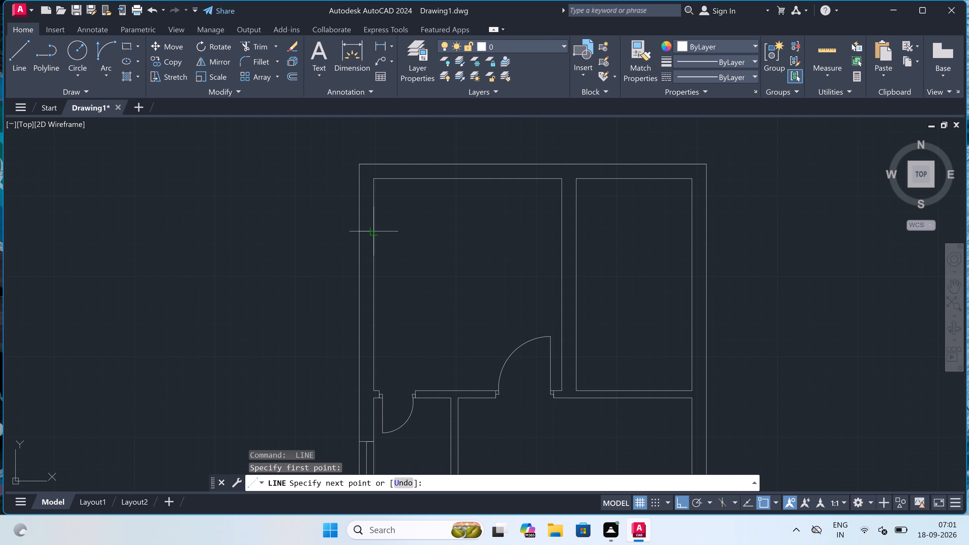
left_click(372, 231)
left_click(365, 228)
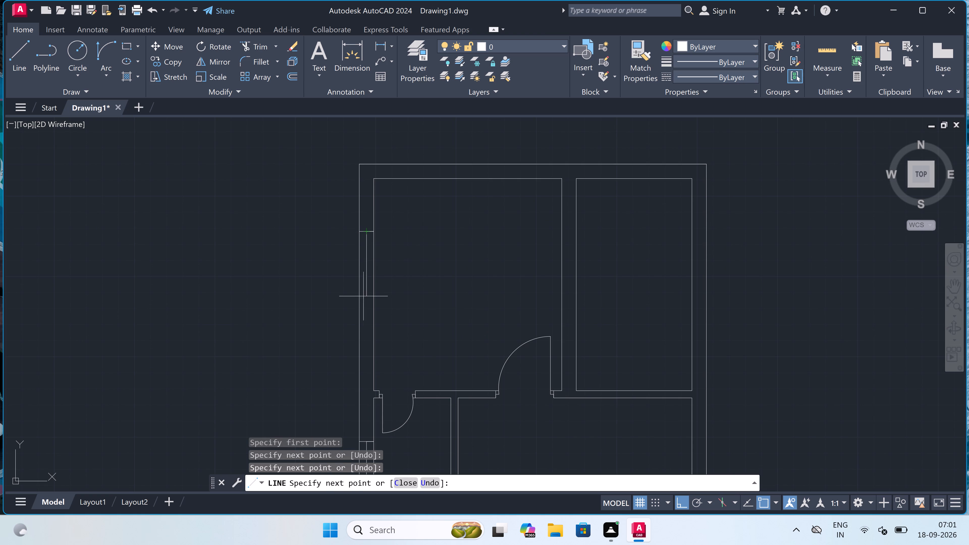
type("5'")
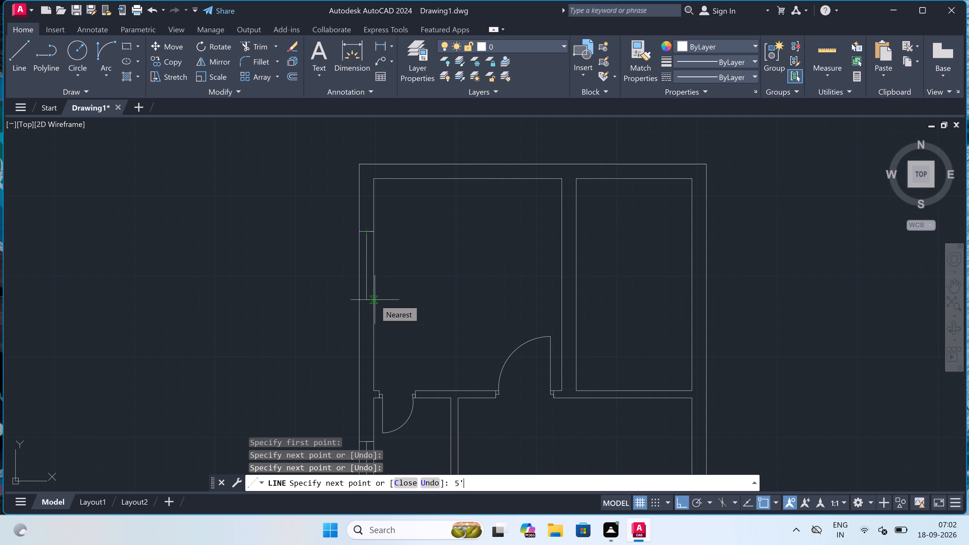
key("space")
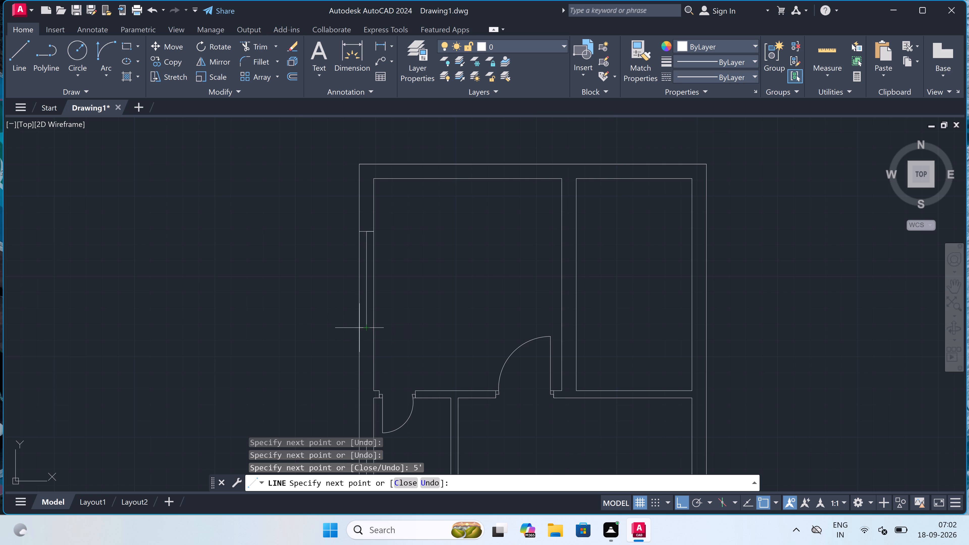
left_click(357, 330)
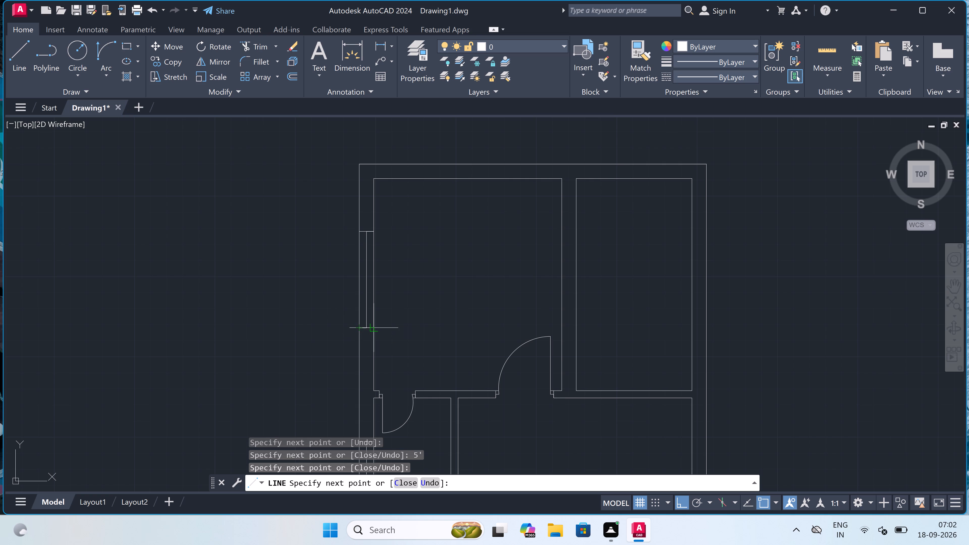
left_click(375, 330)
key("Escape")
Draw short lines across the upper-right room's bottom wall at both inner corners, joining its two wall lines.
scroll(387, 298, "down", 2)
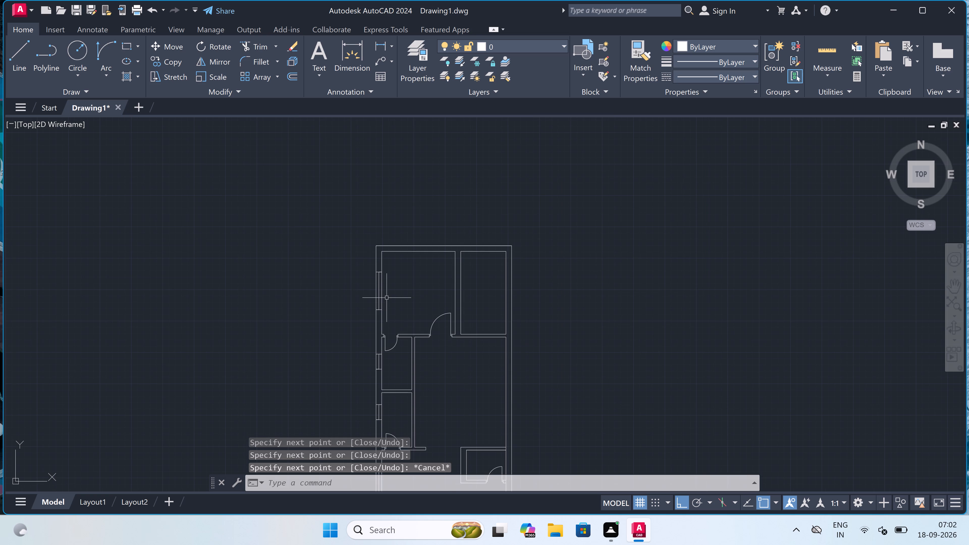
scroll(386, 294, "down", 1)
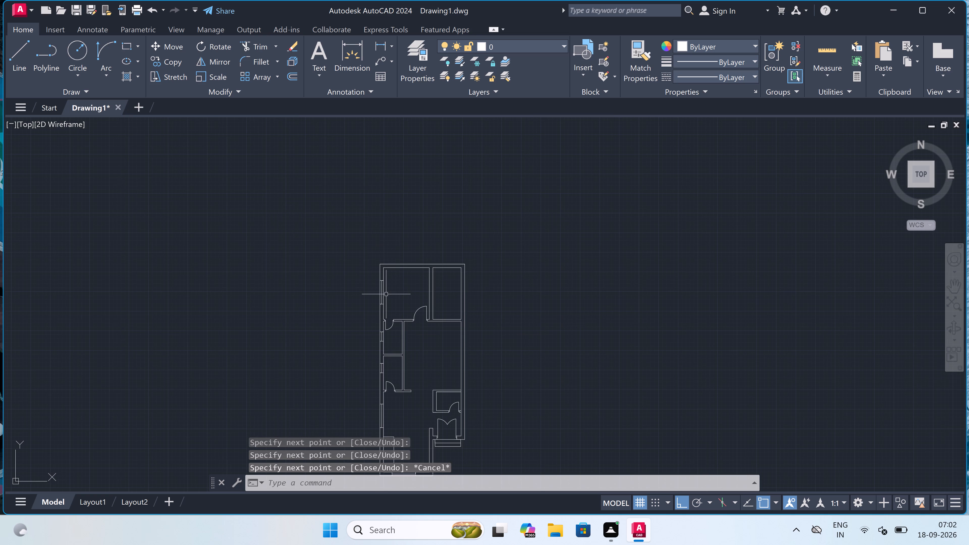
scroll(440, 315, "up", 3)
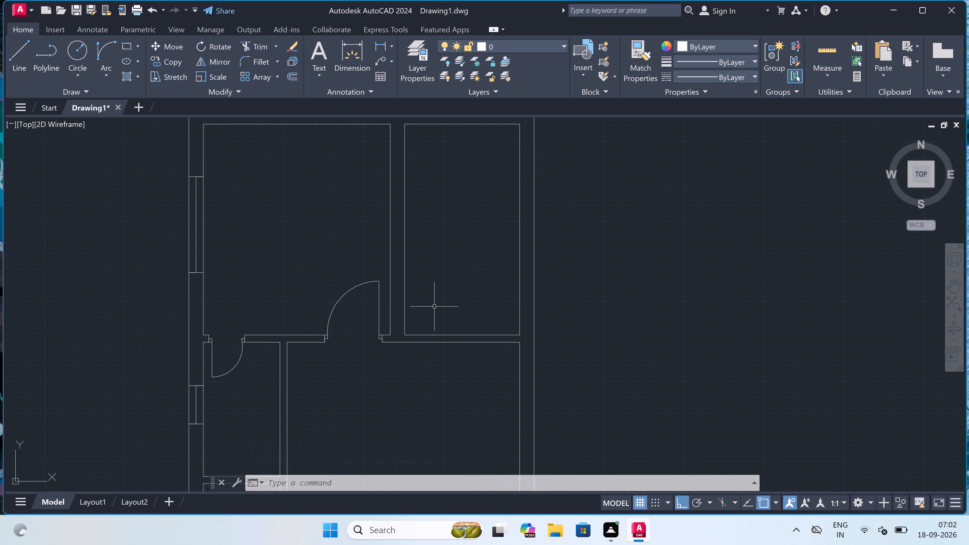
key("Escape")
key("l")
key("space")
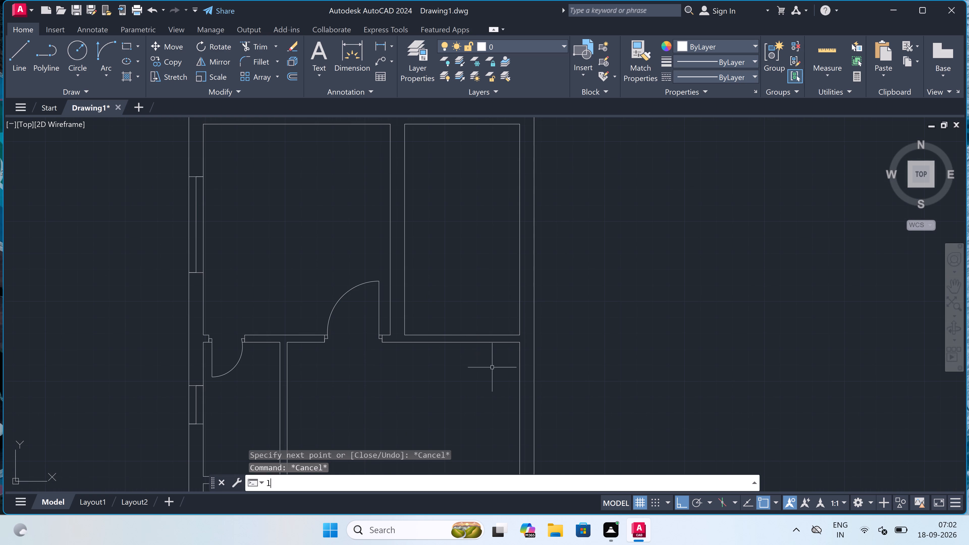
left_click(523, 332)
left_click(521, 343)
key("Escape")
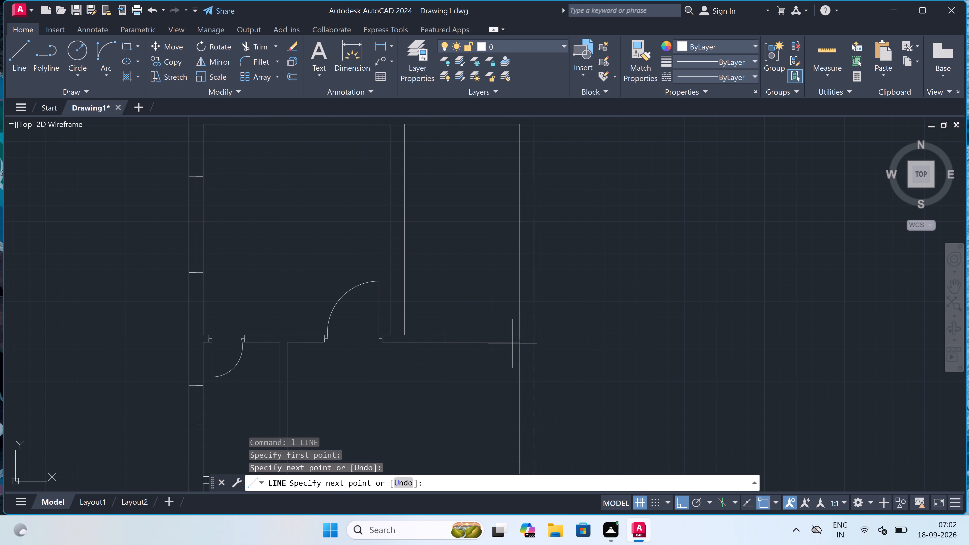
key("space")
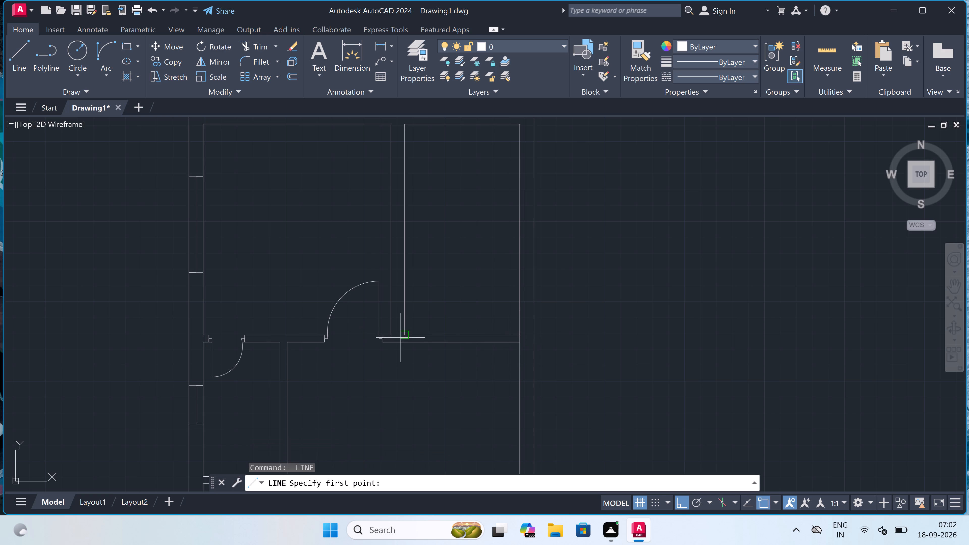
scroll(403, 337, "up", 2)
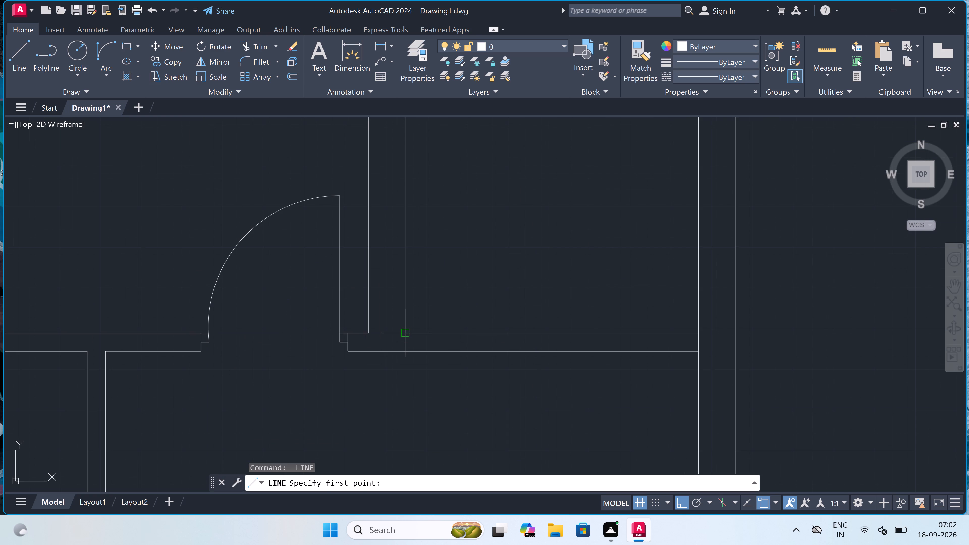
left_click(404, 336)
left_click(407, 352)
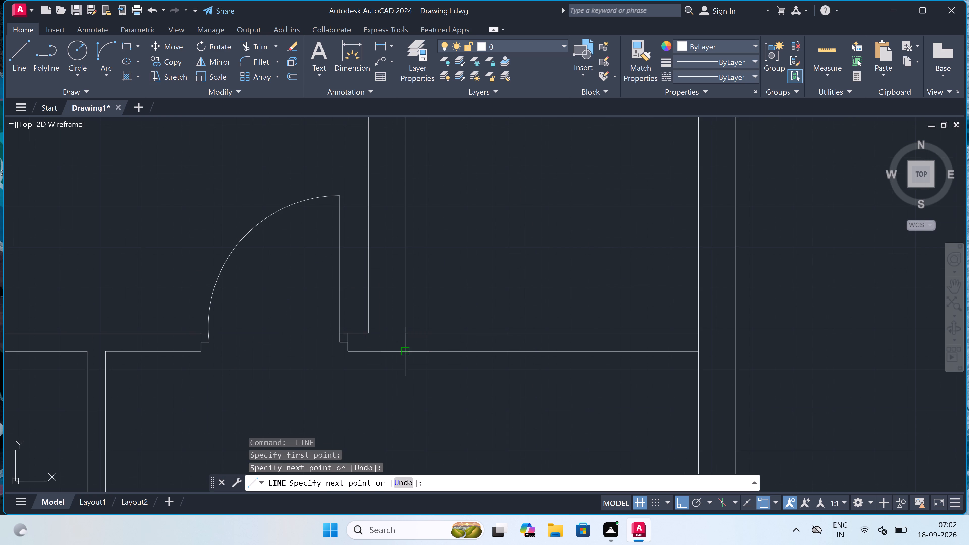
Trim away both lines of the upper-right room's bottom wall between the dividing wall and the right exterior wall.
key("Escape")
type("tr")
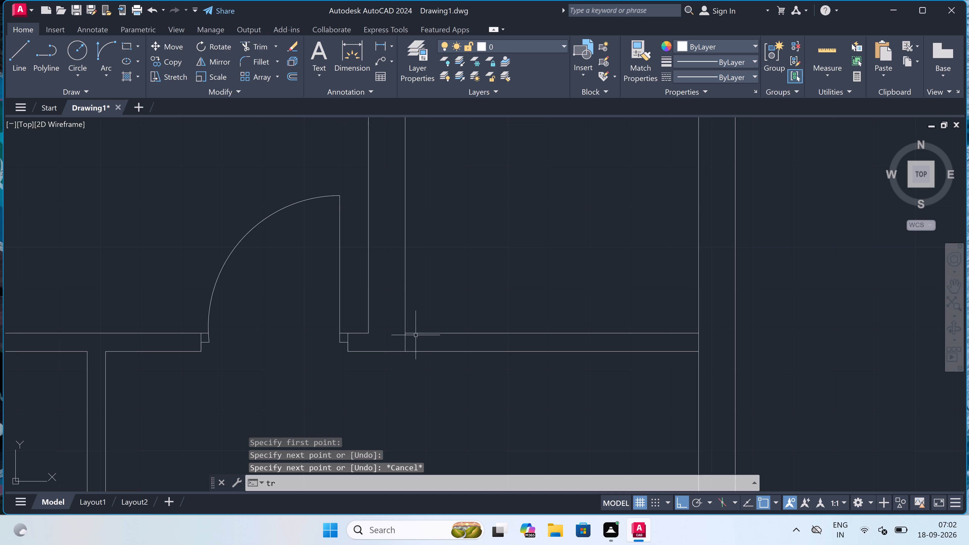
key("space")
left_click_drag(462, 305, 463, 310)
left_click(457, 352)
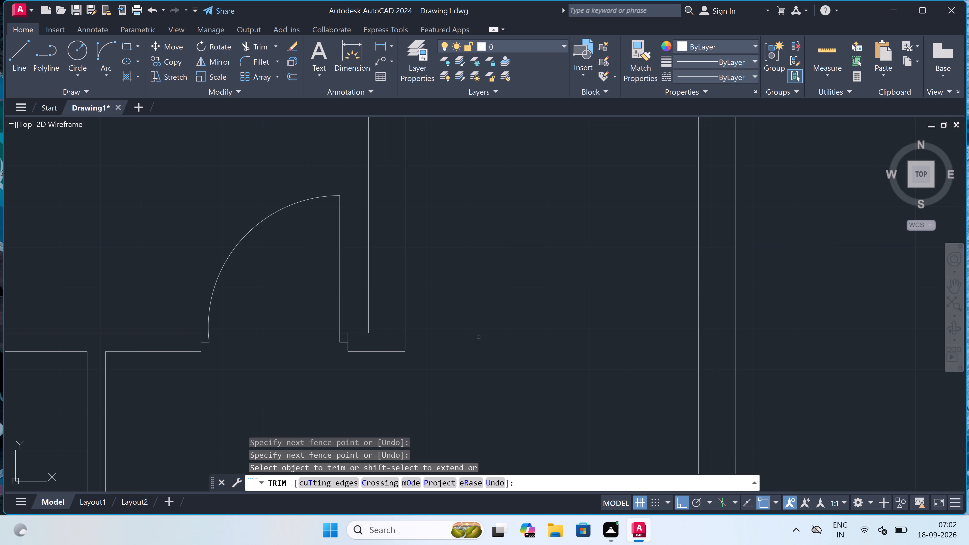
key("Escape")
Draw a single line across the upper-right room's open bottom, from the dividing wall's lower corner to the right exterior wall's inner face.
scroll(473, 335, "down", 3)
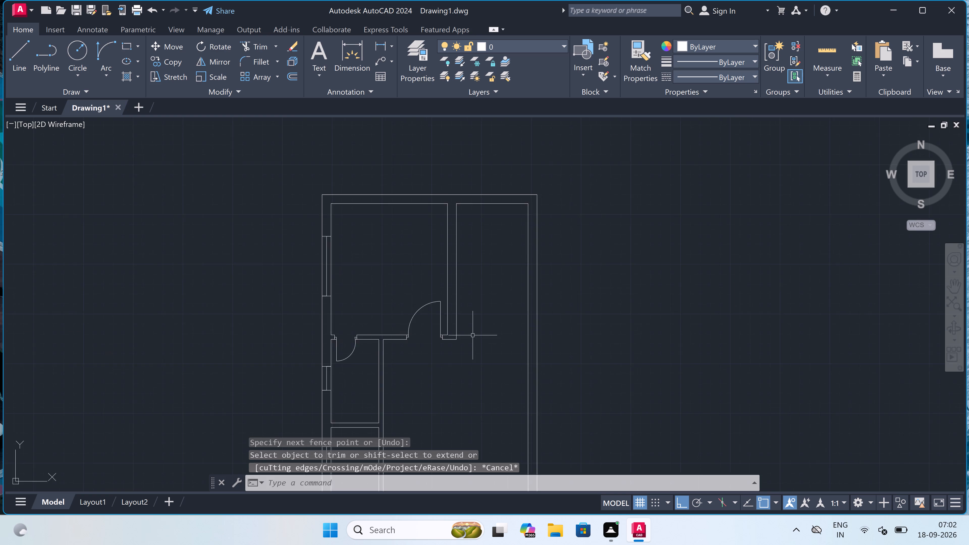
scroll(473, 335, "down", 1)
scroll(473, 335, "up", 1)
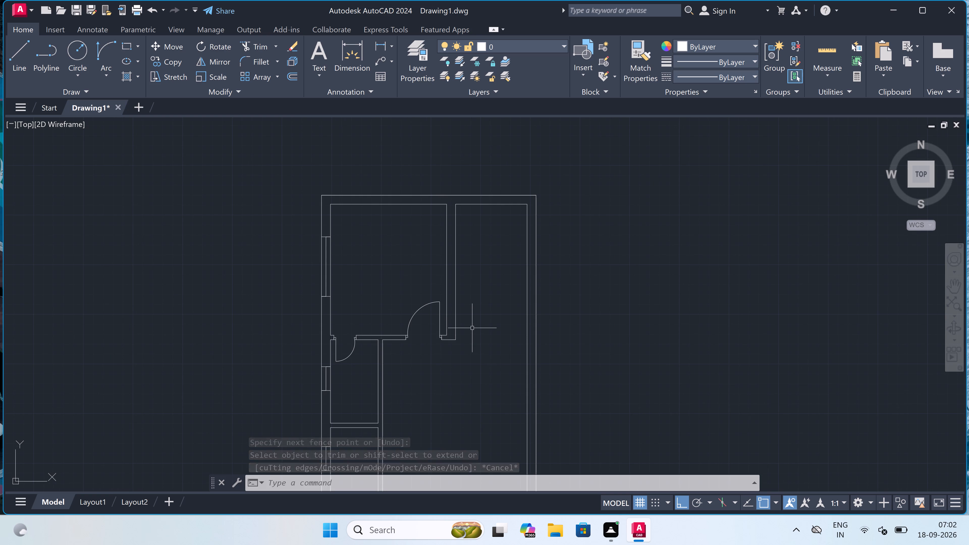
type("l")
key("space")
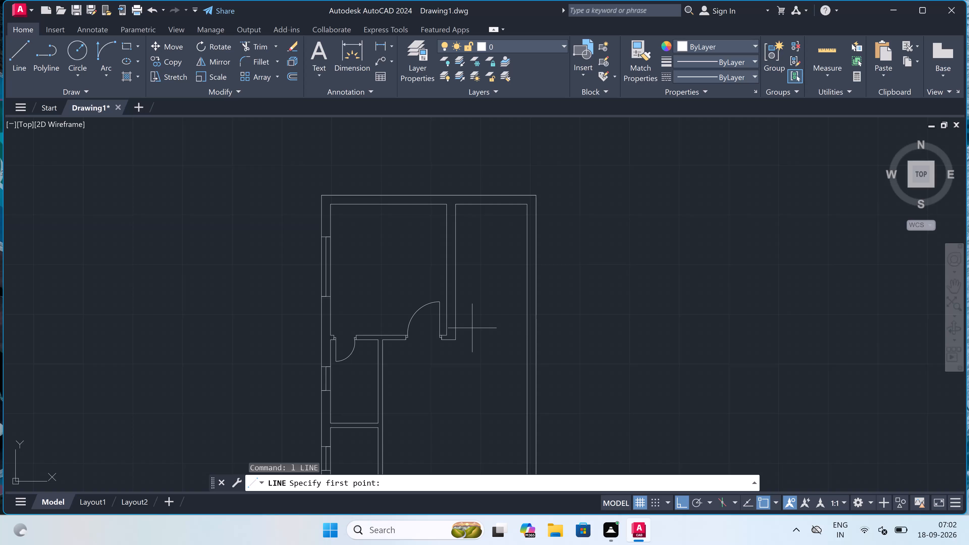
scroll(470, 321, "up", 1)
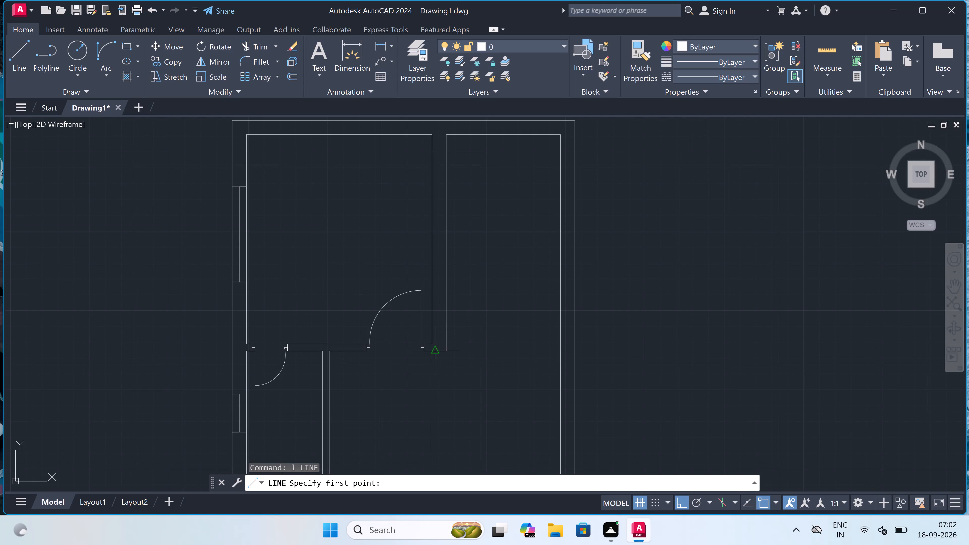
left_click(448, 351)
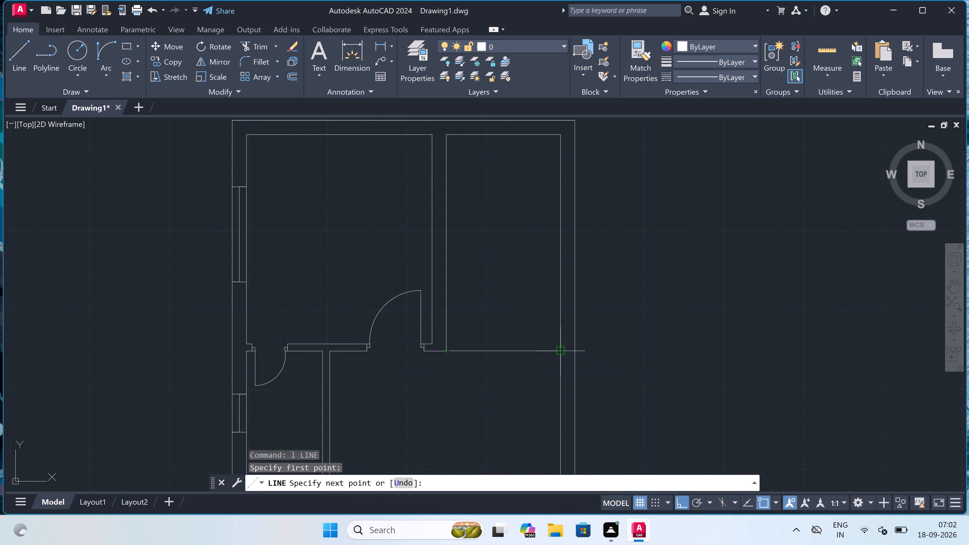
left_click(560, 352)
key("Escape")
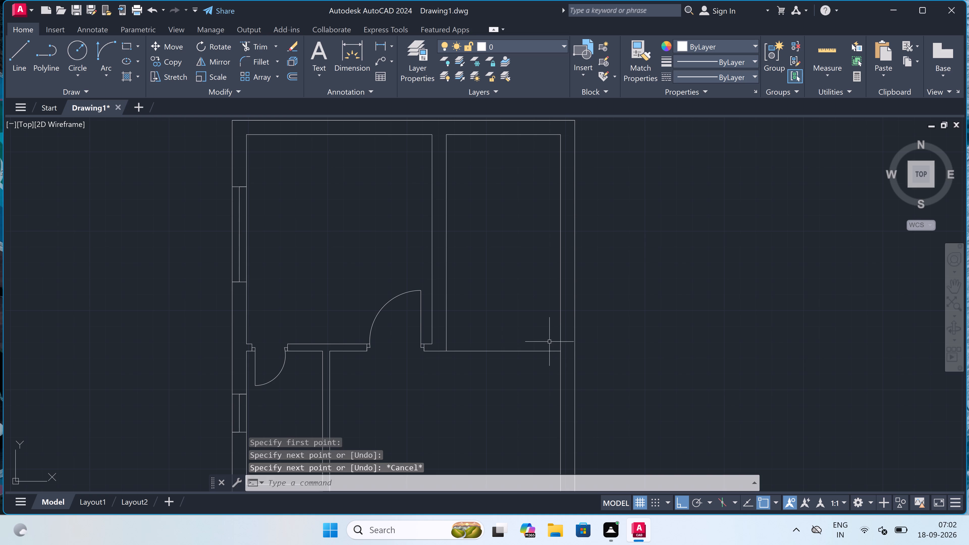
Draw a vertical stair centre line up from the midpoint of the upper-right room's bottom line, stopping short of the top wall.
key("space")
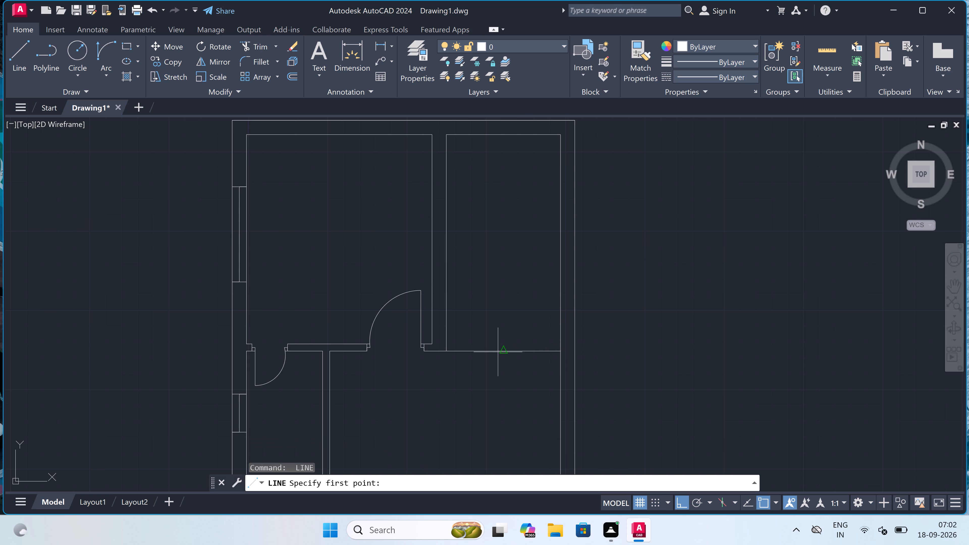
left_click(503, 352)
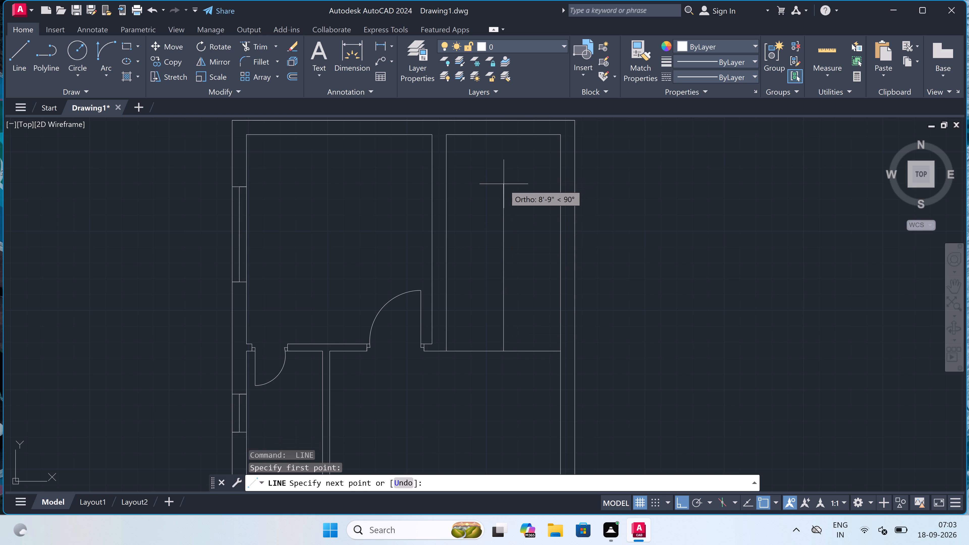
left_click(504, 197)
key("Escape")
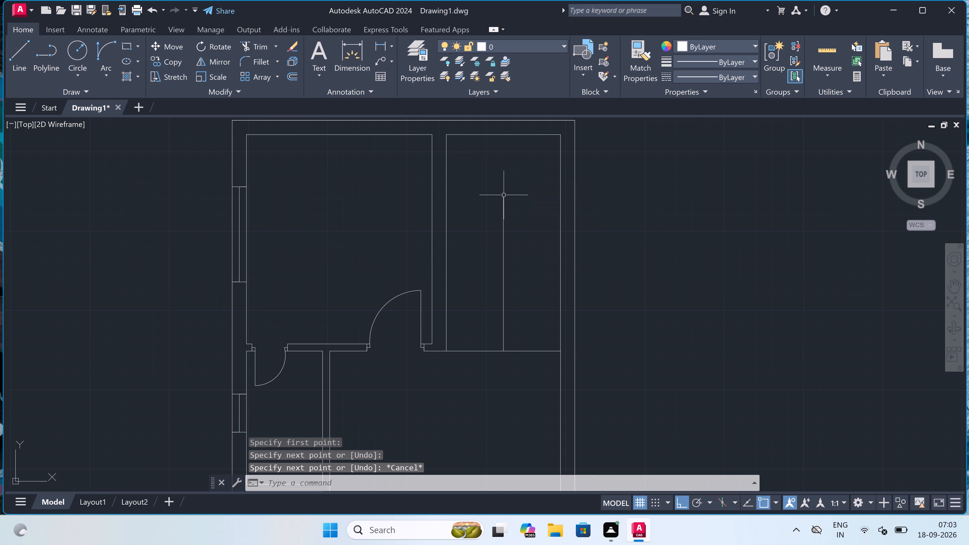
Offset the upper-right room's bottom line upward repeatedly at 10" spacing to make ten stair tread lines.
key("o")
key("space")
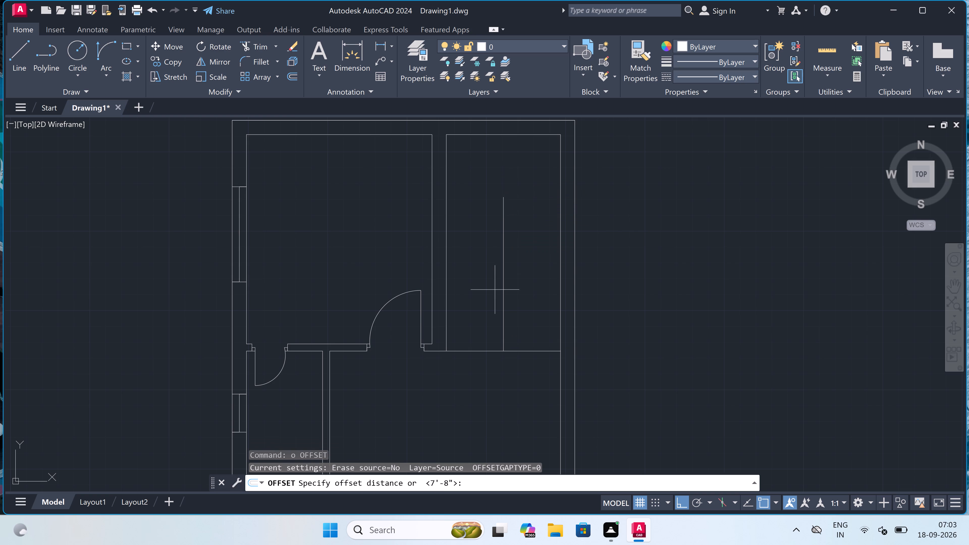
left_click(484, 353)
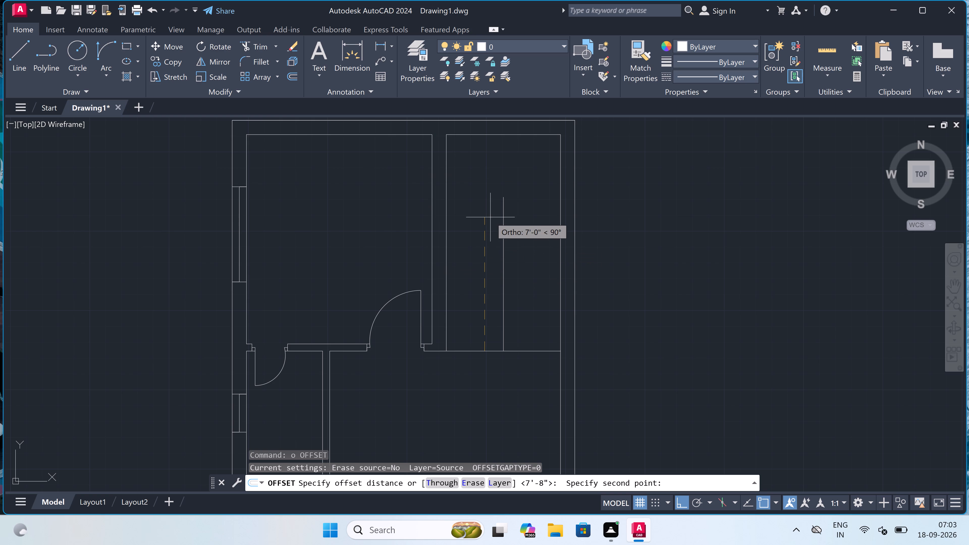
type("10\"")
key("space")
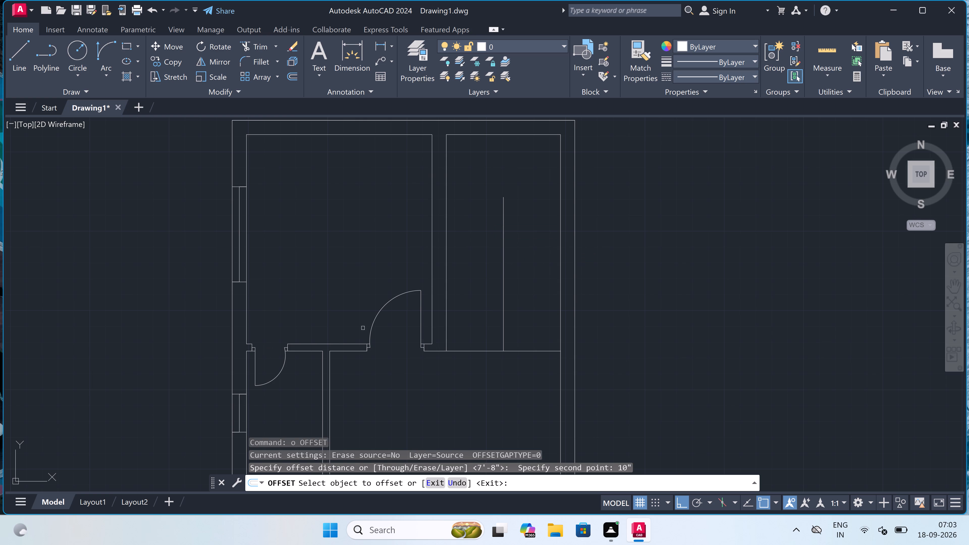
left_click(458, 351)
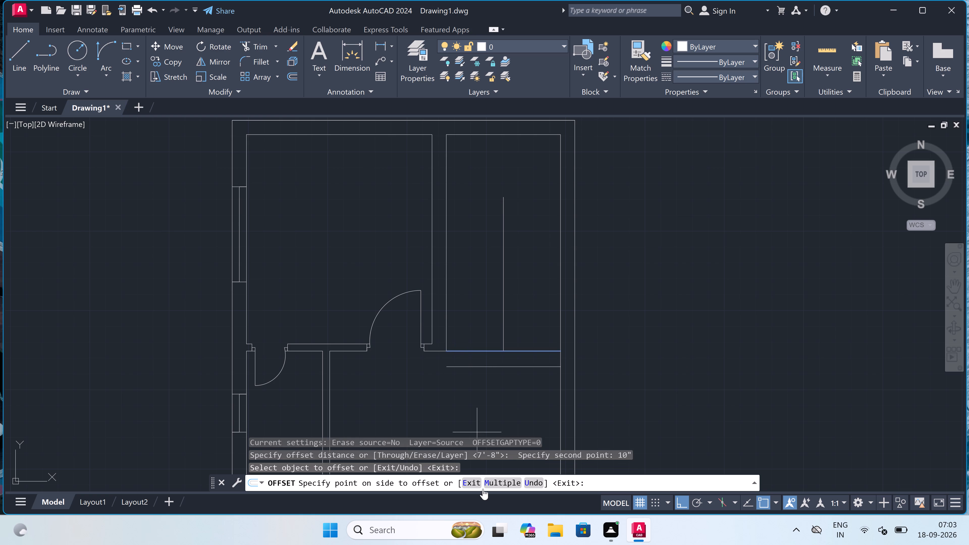
left_click(495, 479)
left_click(477, 287)
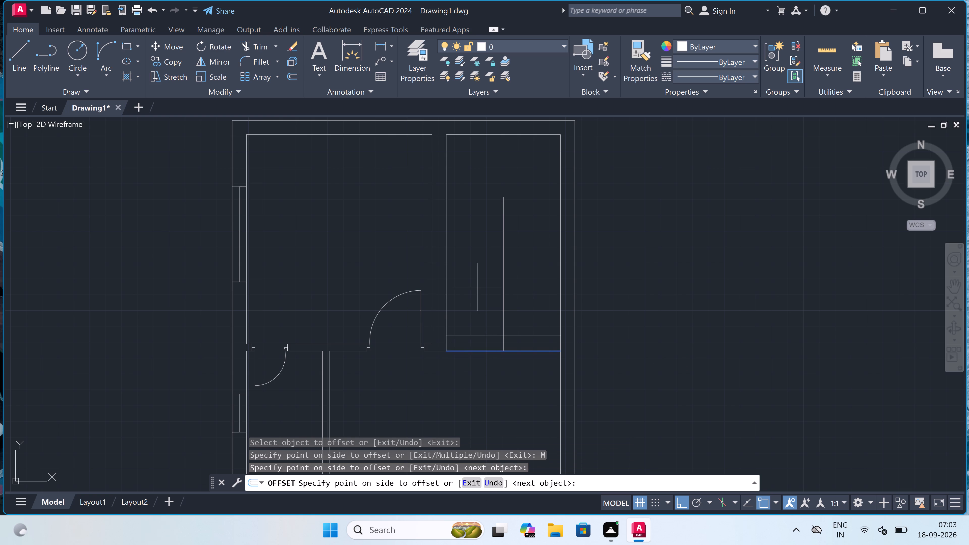
double_click(479, 261)
left_click(480, 259)
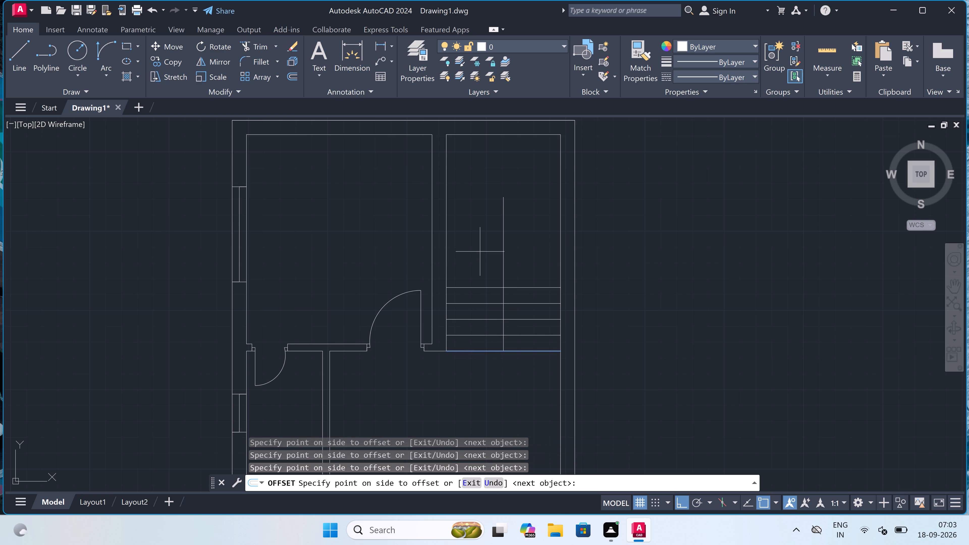
left_click(480, 249)
double_click(477, 230)
left_click(480, 220)
left_click(474, 219)
left_click(475, 213)
left_click(478, 196)
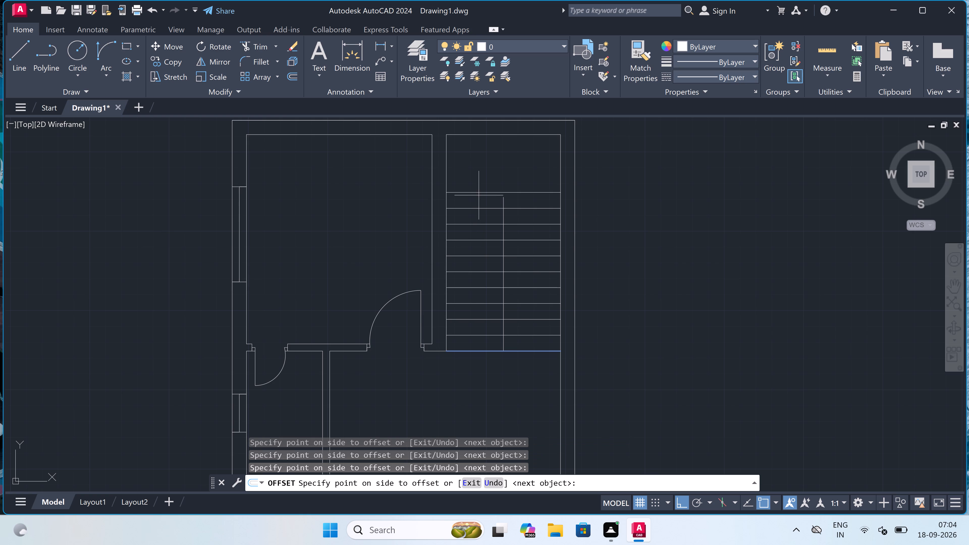
left_click(483, 176)
key("Escape")
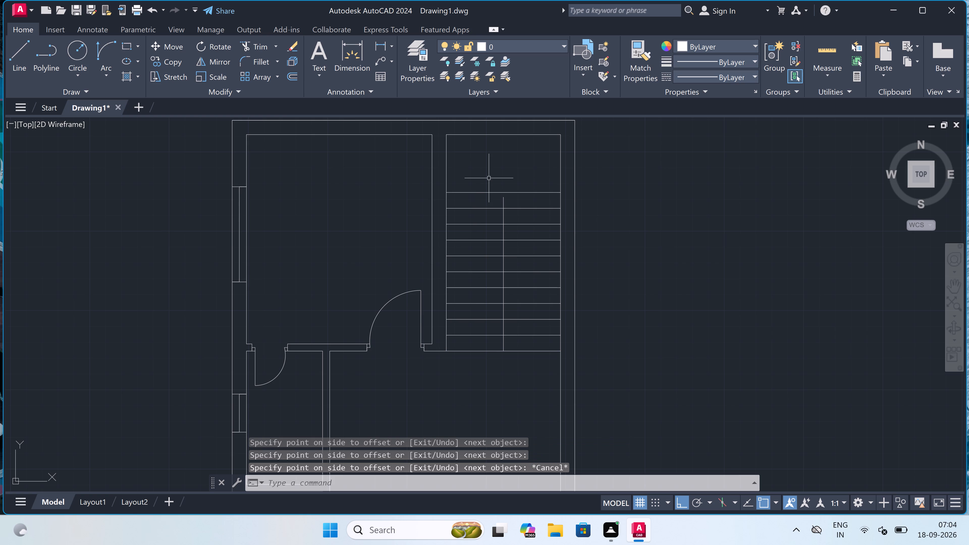
Draw a short line from the stair centre line's upper end to the topmost tread line, closing the gap.
key("l")
key("space")
scroll(504, 181, "up", 4)
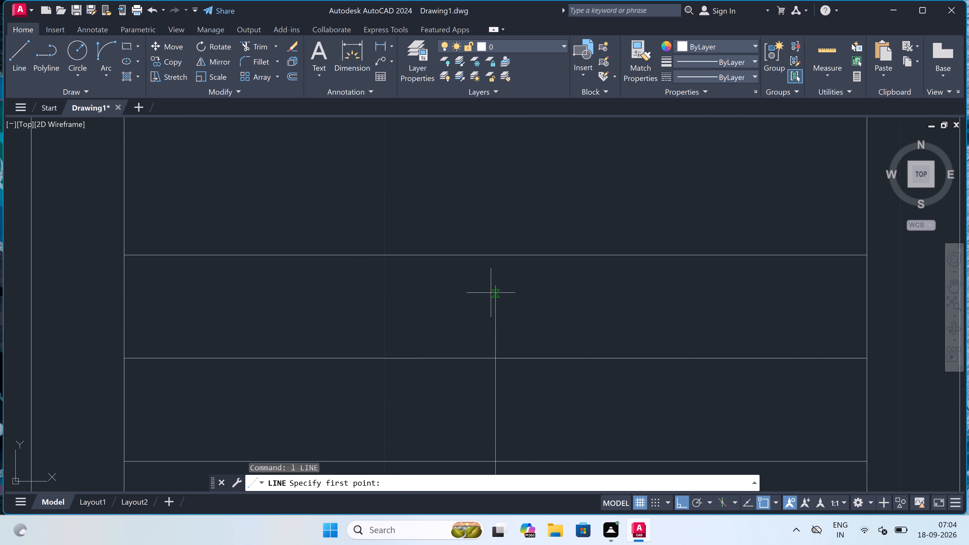
left_click(495, 286)
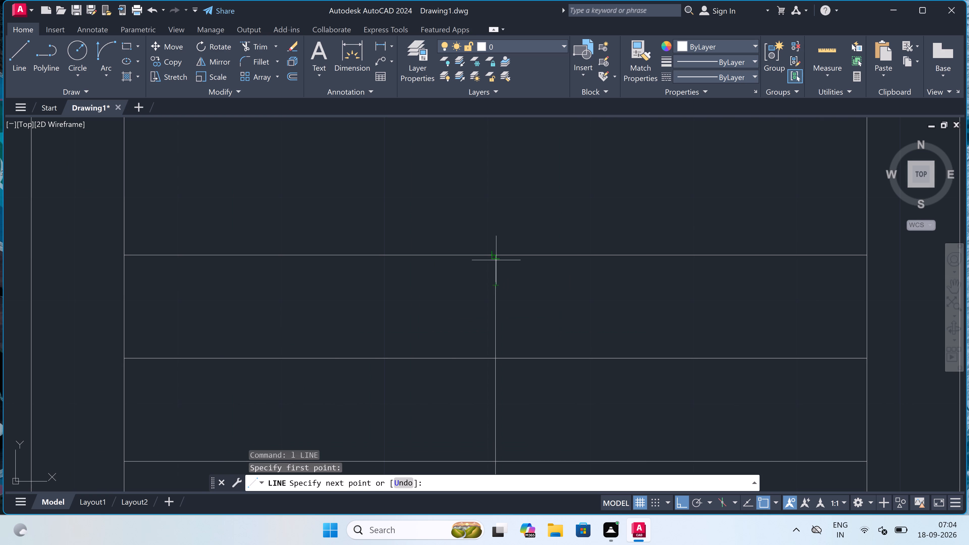
left_click(496, 253)
key("Escape")
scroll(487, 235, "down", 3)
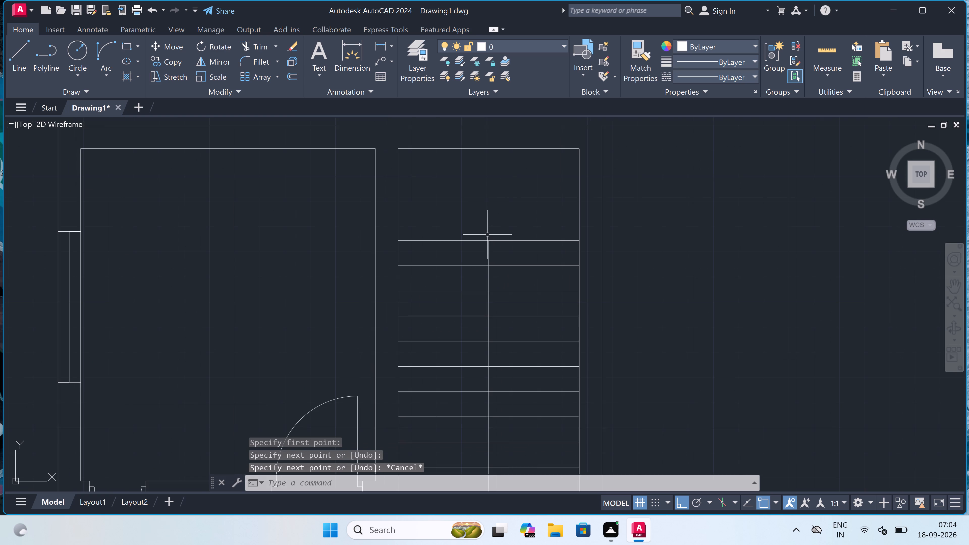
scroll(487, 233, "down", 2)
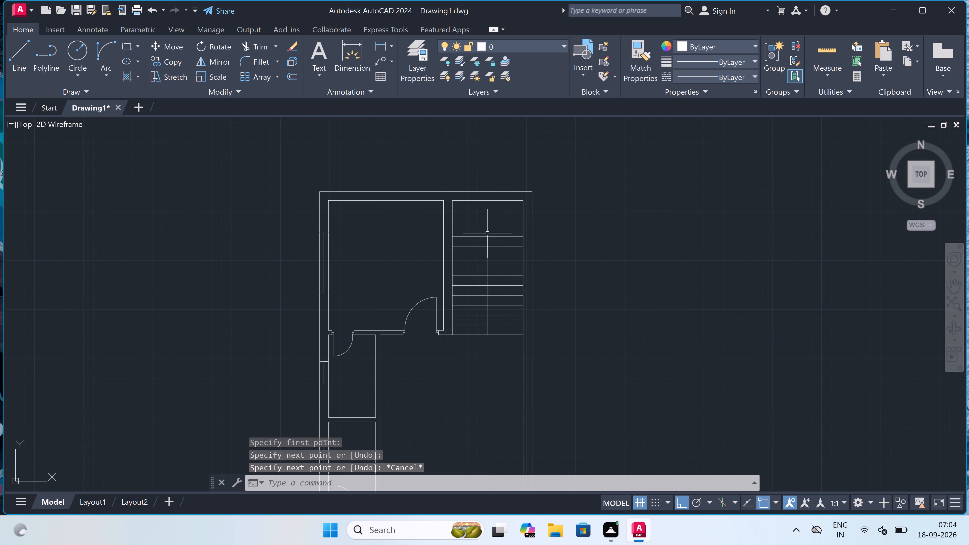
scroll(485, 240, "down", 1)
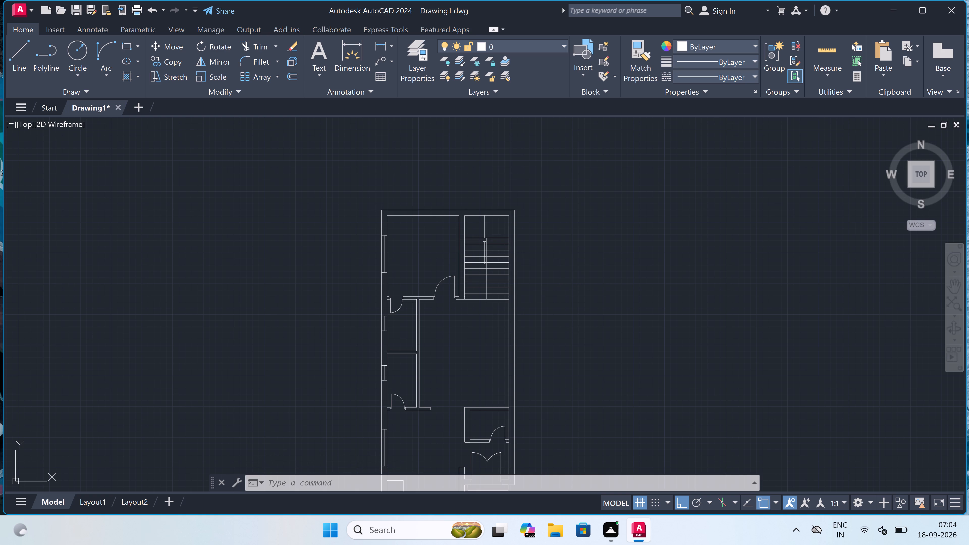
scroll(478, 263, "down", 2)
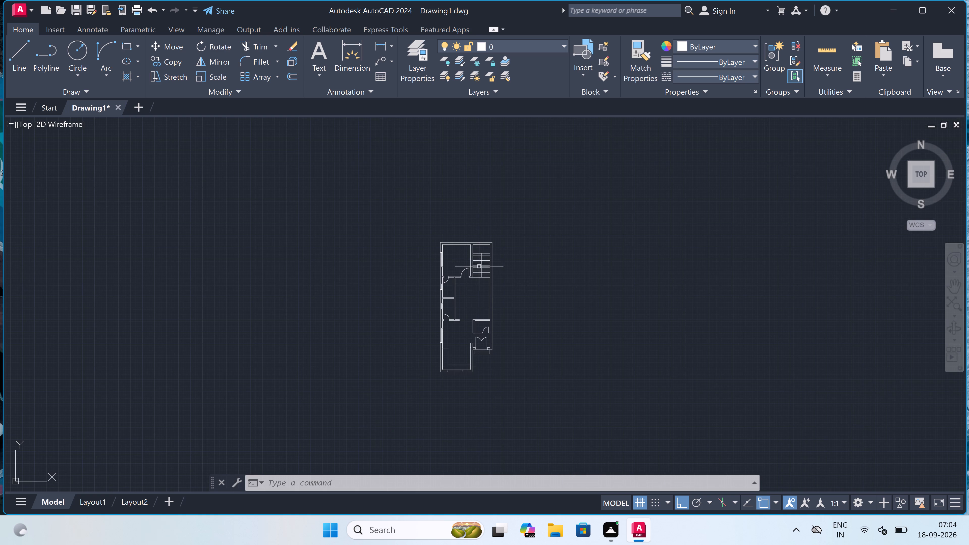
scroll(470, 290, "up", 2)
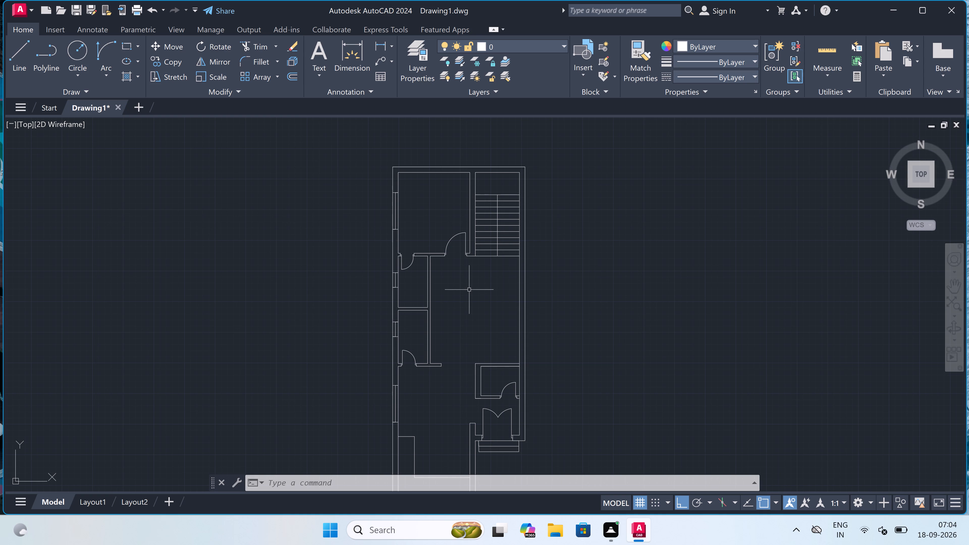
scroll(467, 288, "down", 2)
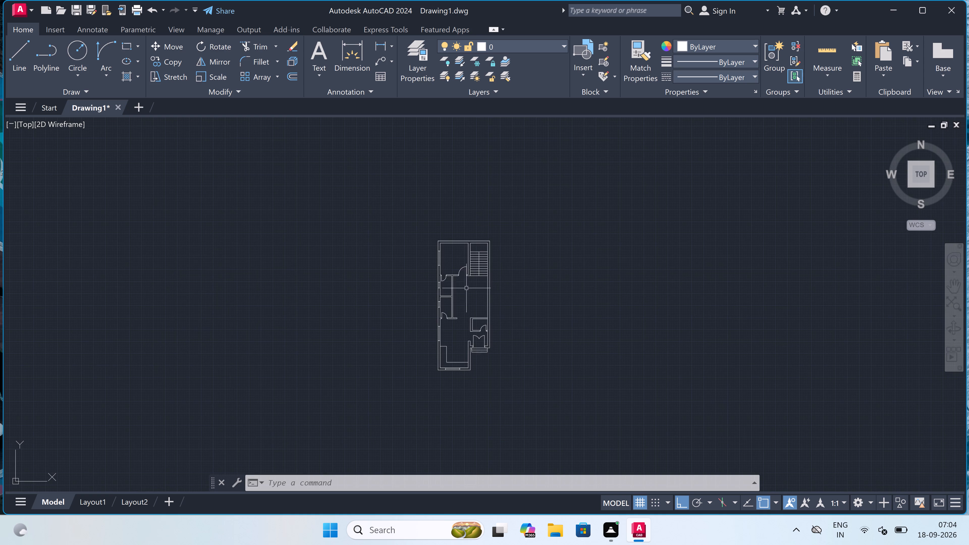
Add a two-line multiline text label reading BEDROOM and 9'9"X11' in the lower part of the upper-left room.
scroll(459, 267, "up", 4)
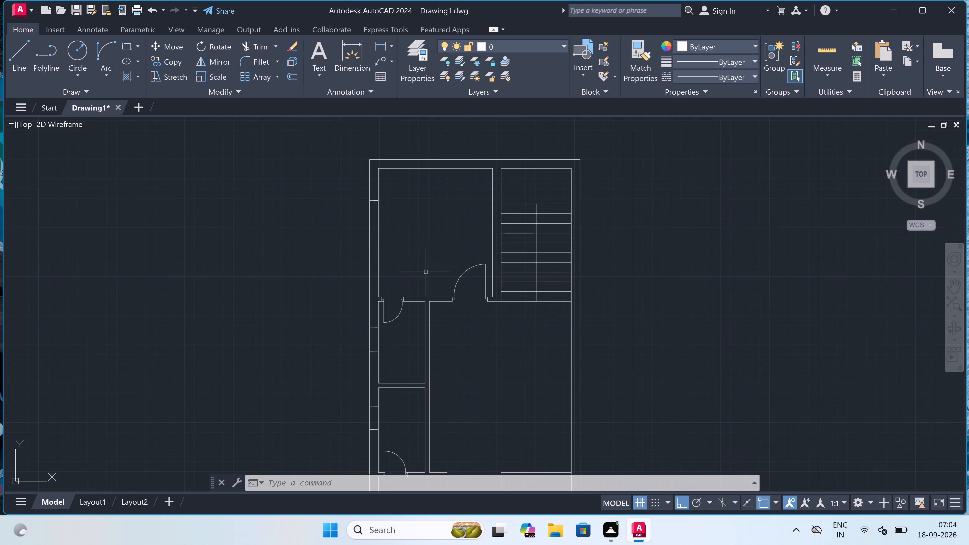
scroll(427, 273, "up", 3)
type("mt")
key("space")
scroll(435, 274, "down", 3)
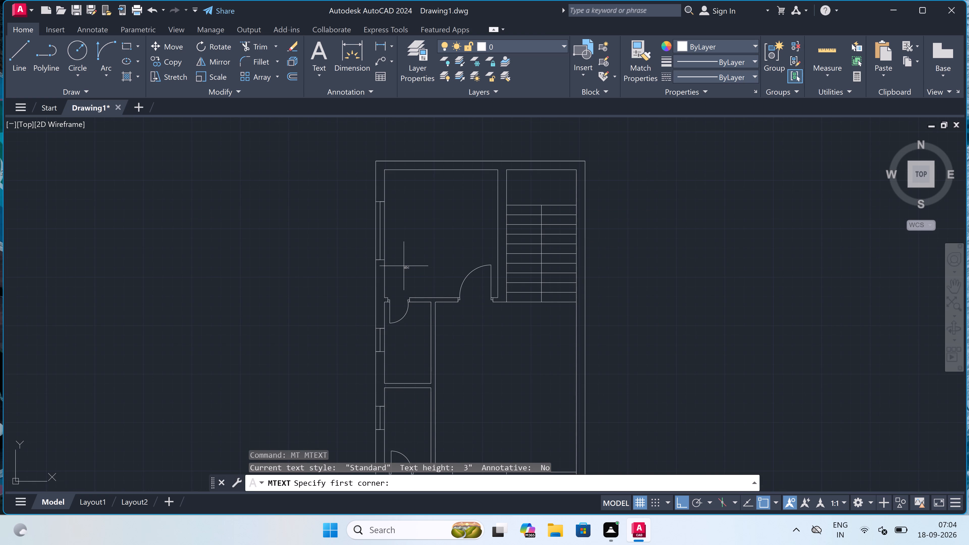
scroll(404, 266, "up", 1)
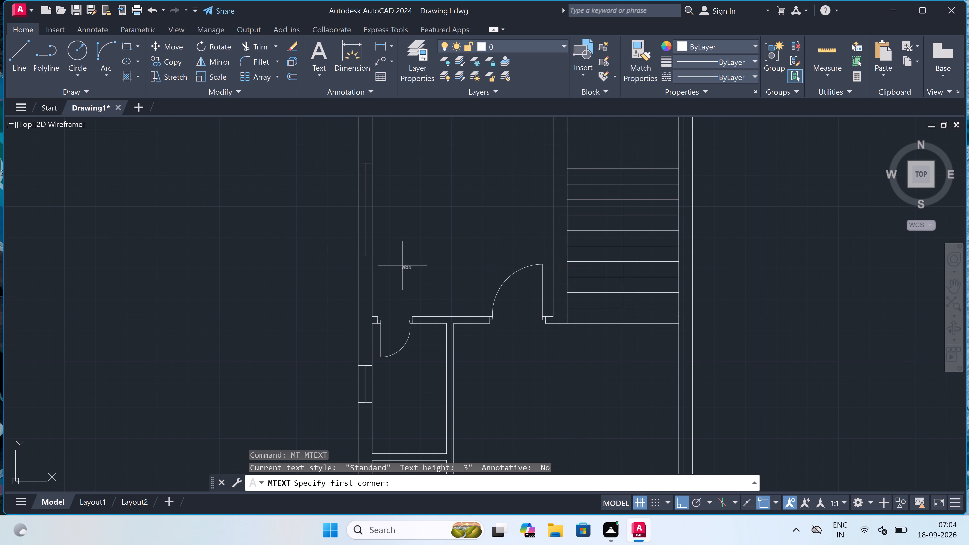
left_click(390, 266)
left_click(485, 268)
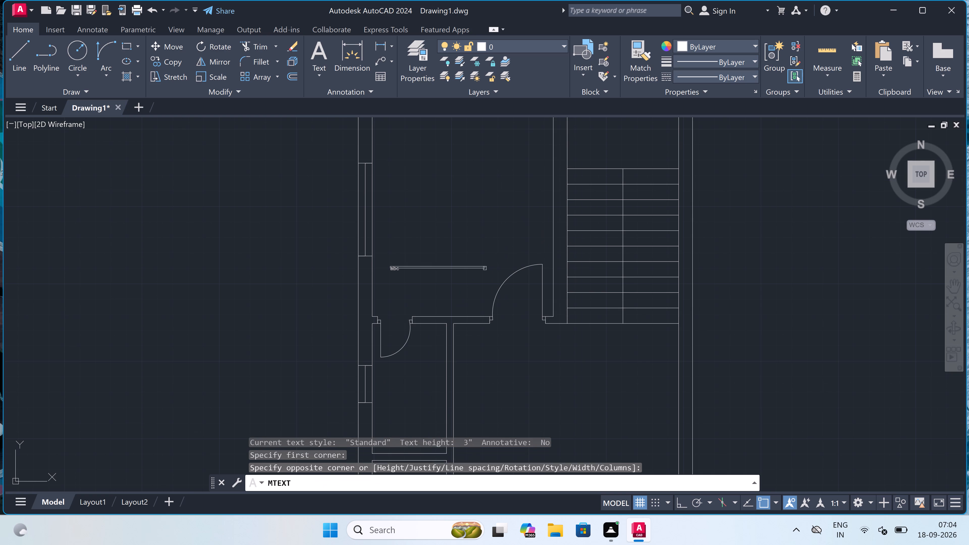
scroll(416, 282, "up", 1)
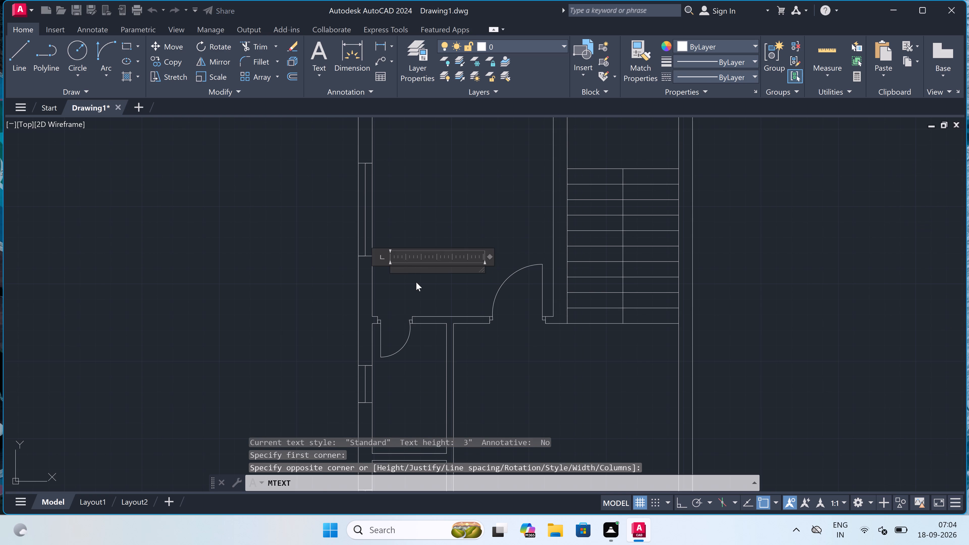
key("b")
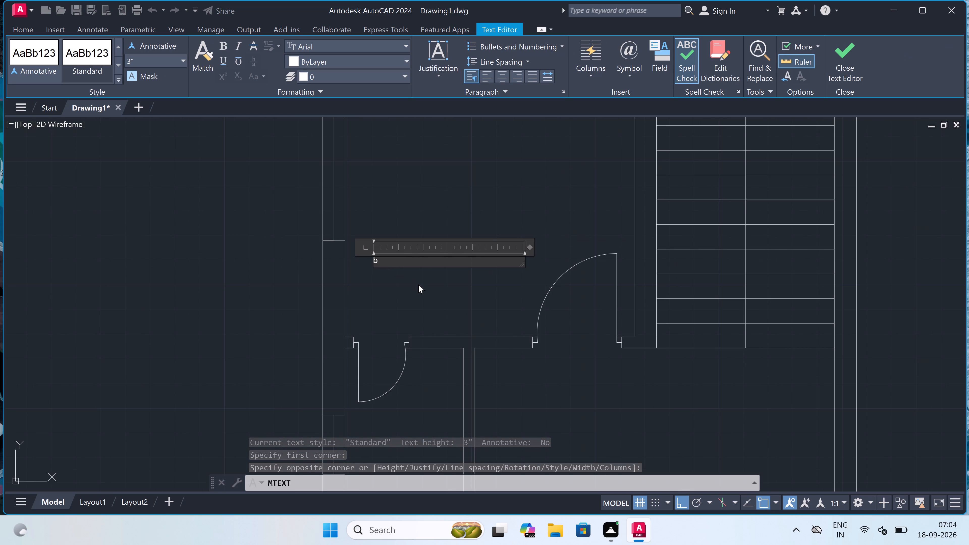
key("BackSpace")
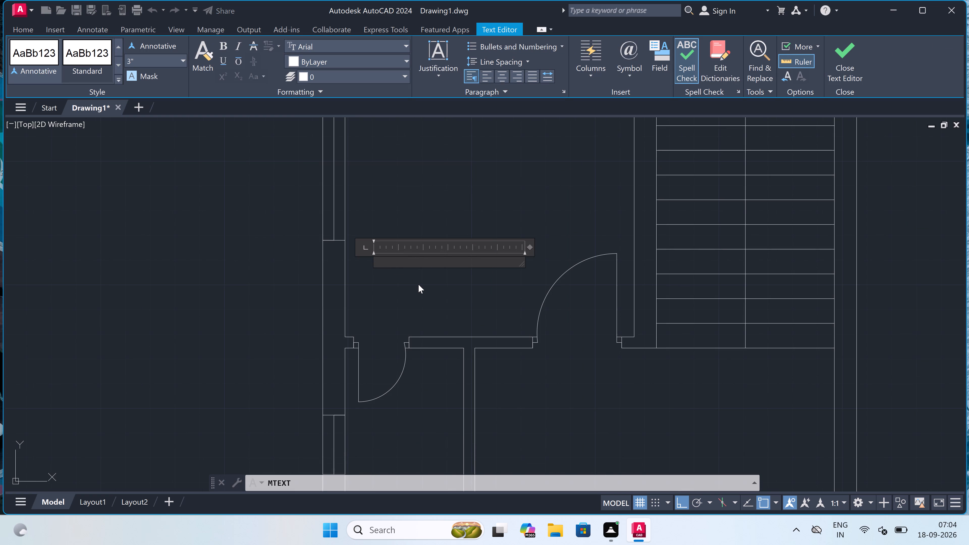
type("BEDROMM")
key("BackSpace")
key("BackSpace")
type("OM")
key("Return")
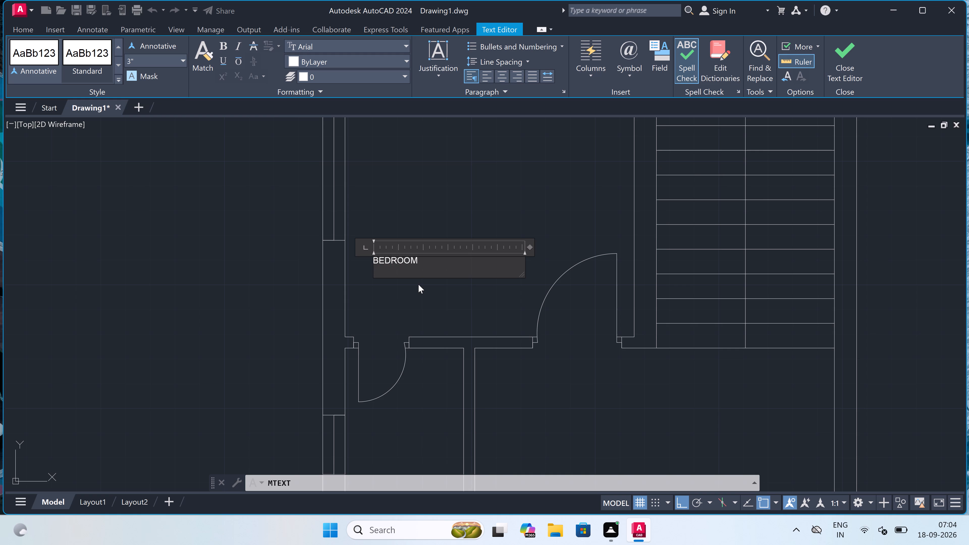
type("9'9\"")
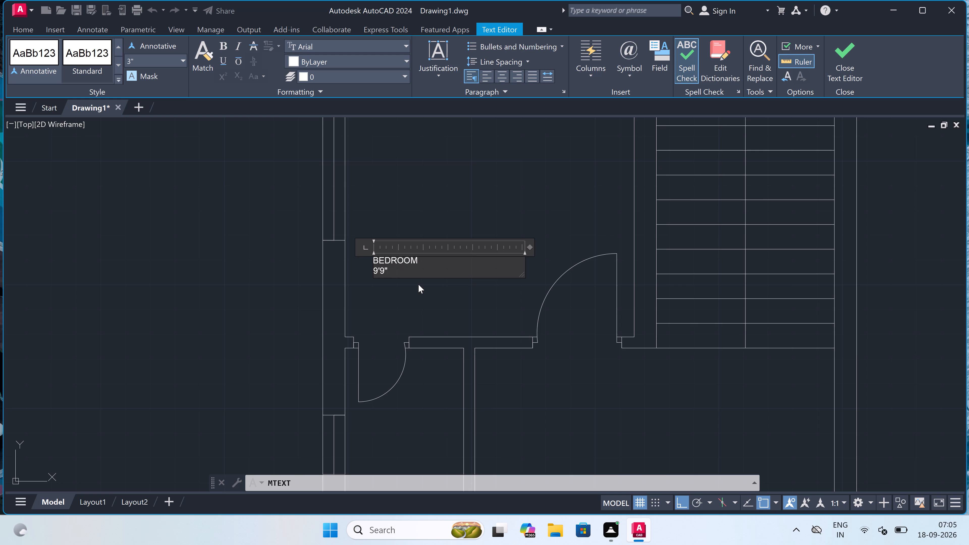
type("X11'")
left_click(418, 282)
Add a two-line multiline text label reading BATH and 4'0"X7'0" in the small room directly below the bedroom.
scroll(429, 269, "down", 1)
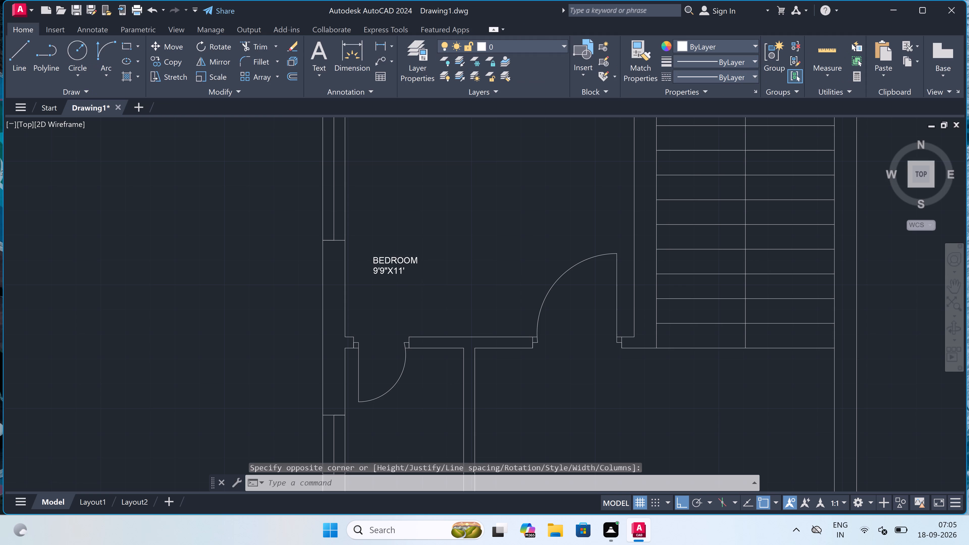
scroll(429, 269, "down", 2)
key("space")
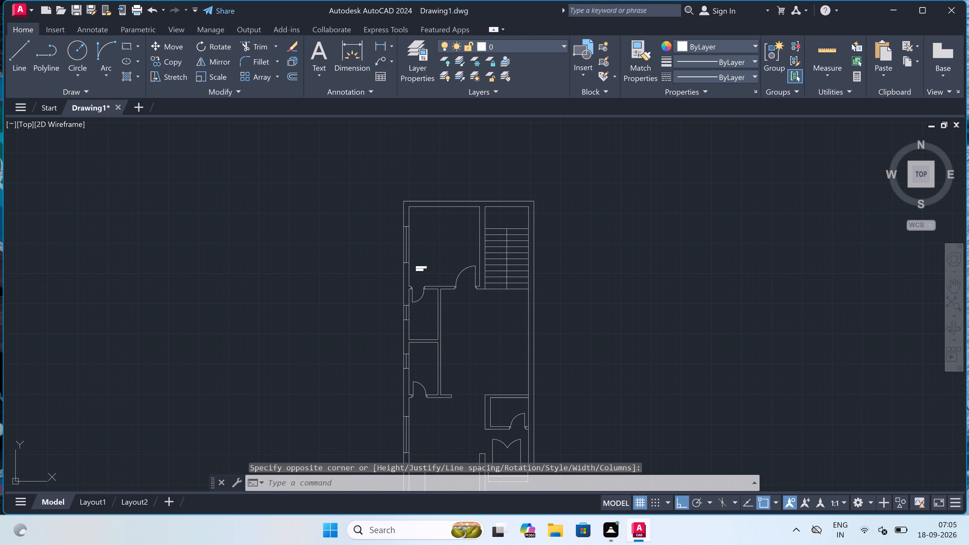
scroll(420, 336, "up", 2)
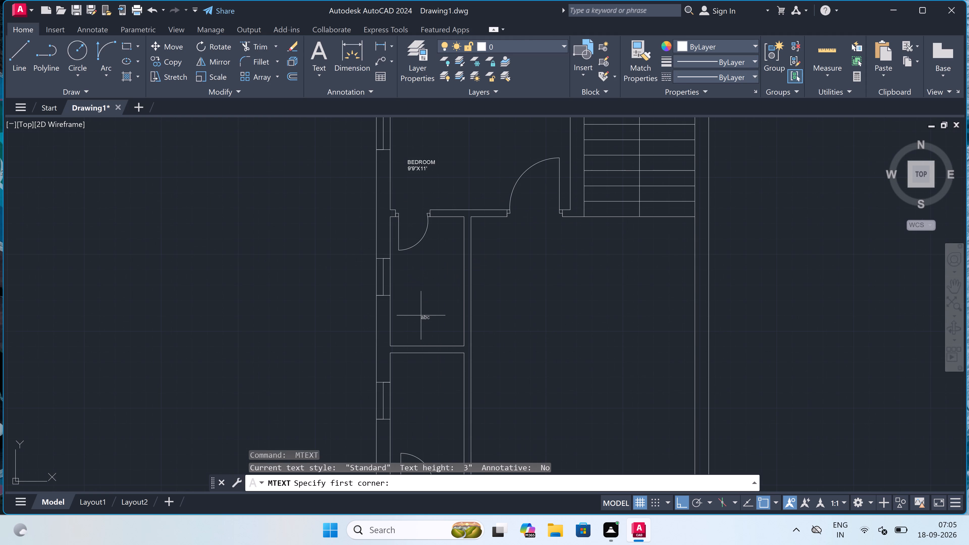
scroll(424, 269, "up", 1)
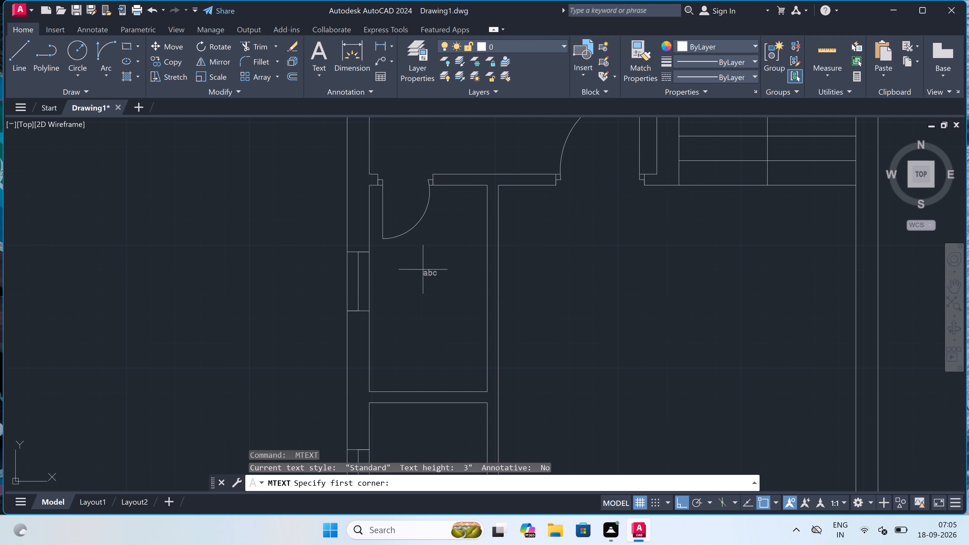
left_click(395, 255)
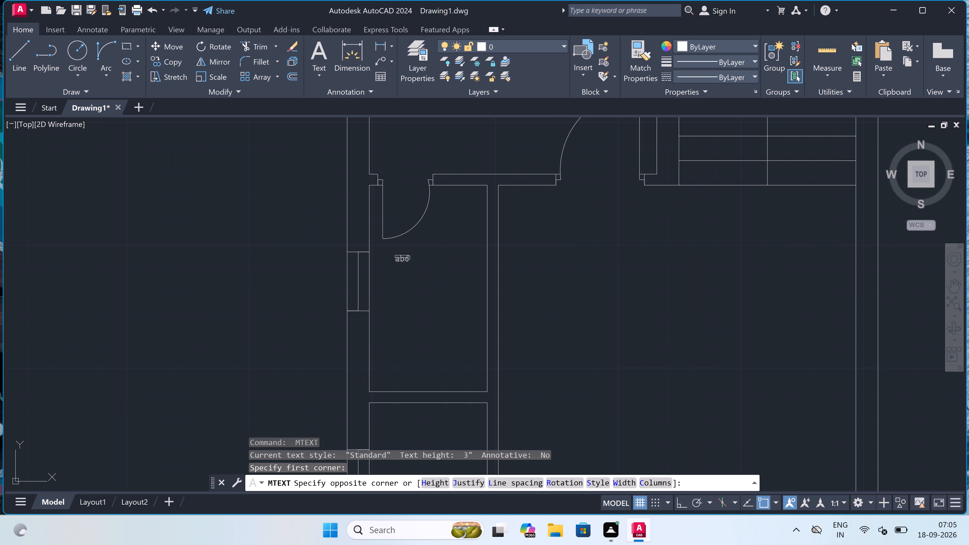
left_click(533, 272)
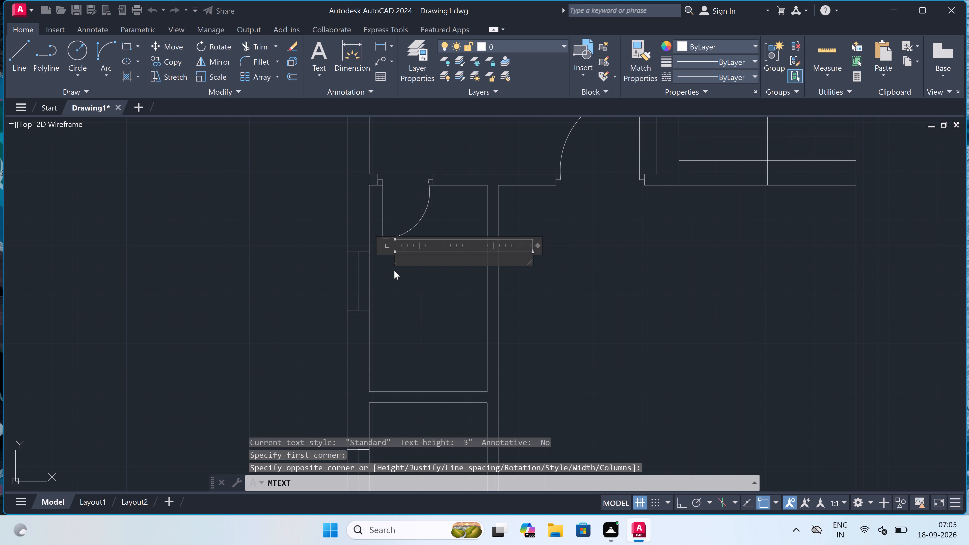
type("BATH")
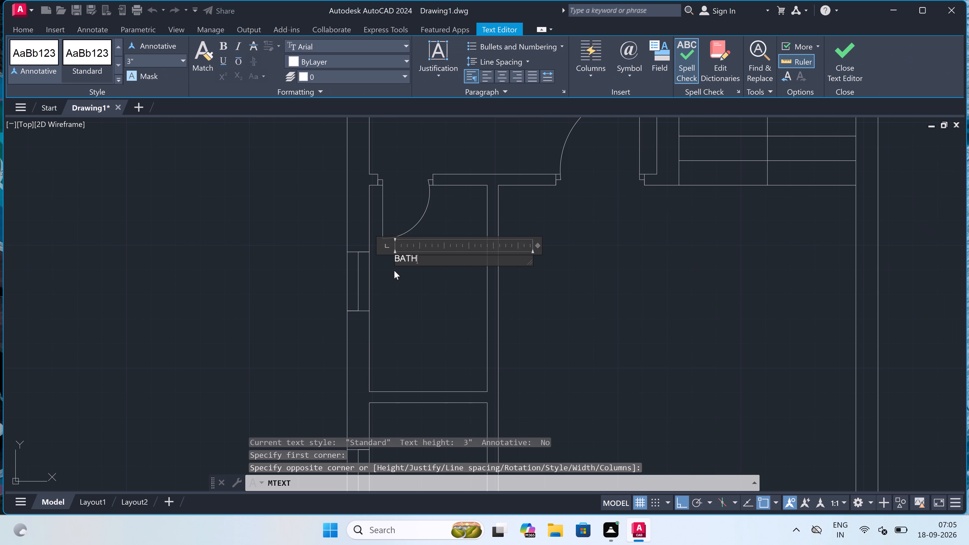
key("Return")
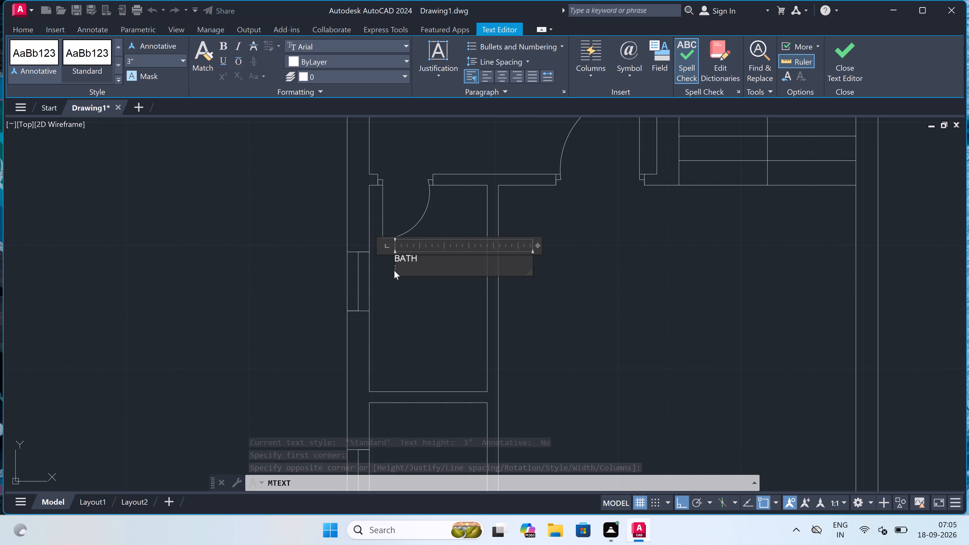
type("4'")
type("0\"X")
type("7'0\"")
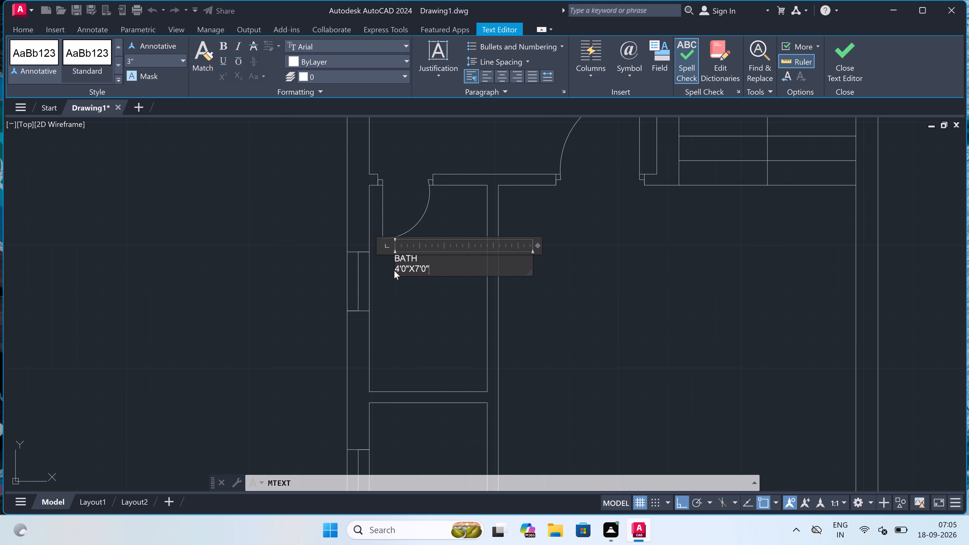
left_click(434, 295)
Add a two-line multiline text label reading STORE ROOM and 4'0"X7'3" in the small room below the bath, just above its door.
scroll(435, 283, "down", 2)
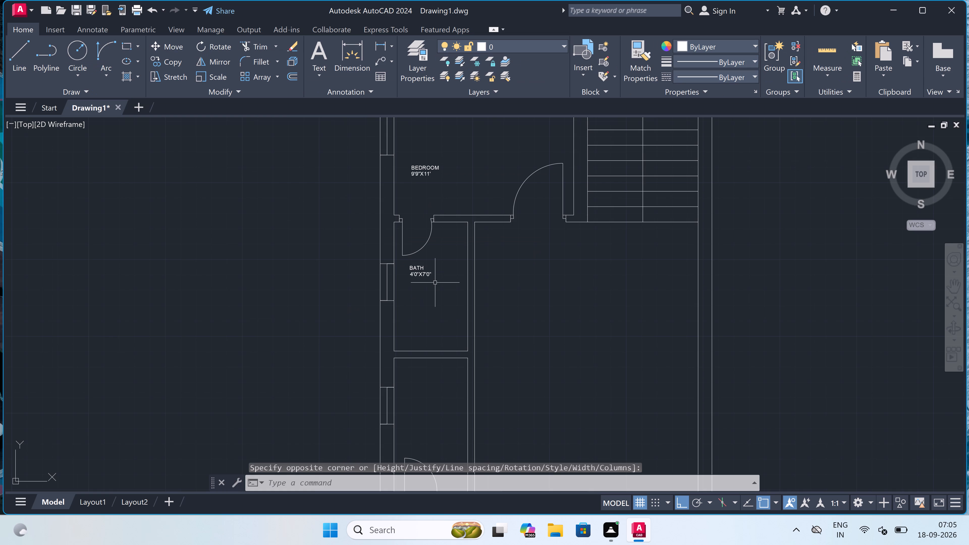
scroll(436, 282, "down", 1)
scroll(436, 282, "up", 3)
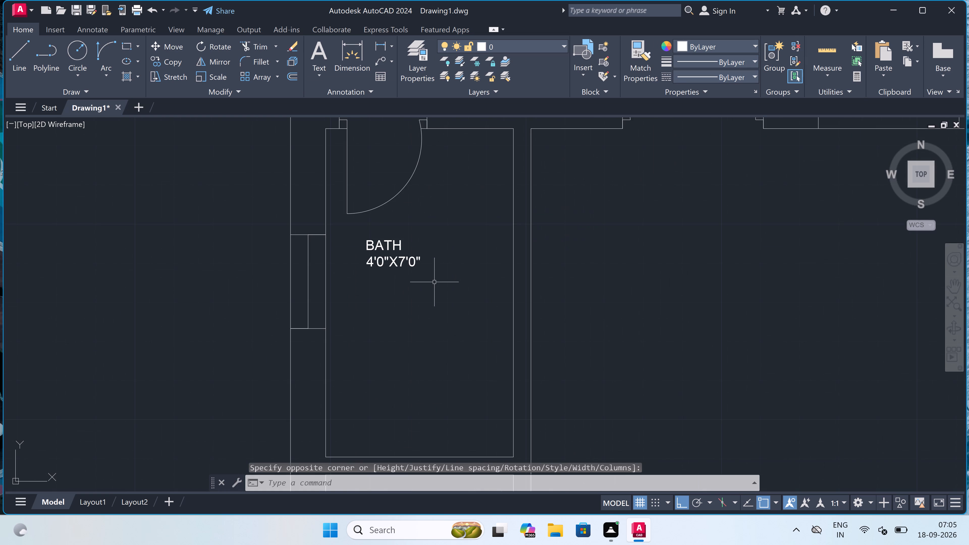
scroll(434, 282, "down", 4)
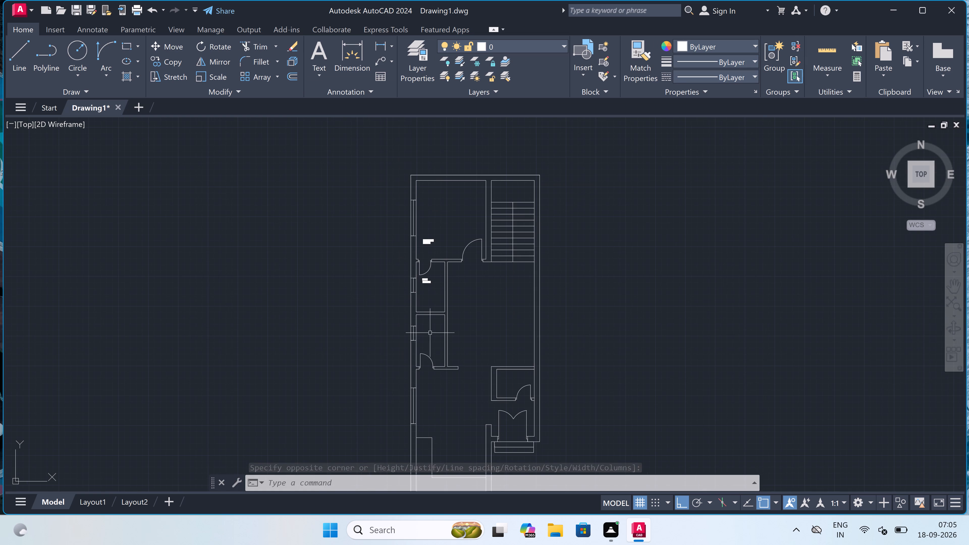
scroll(426, 356, "up", 3)
key("space")
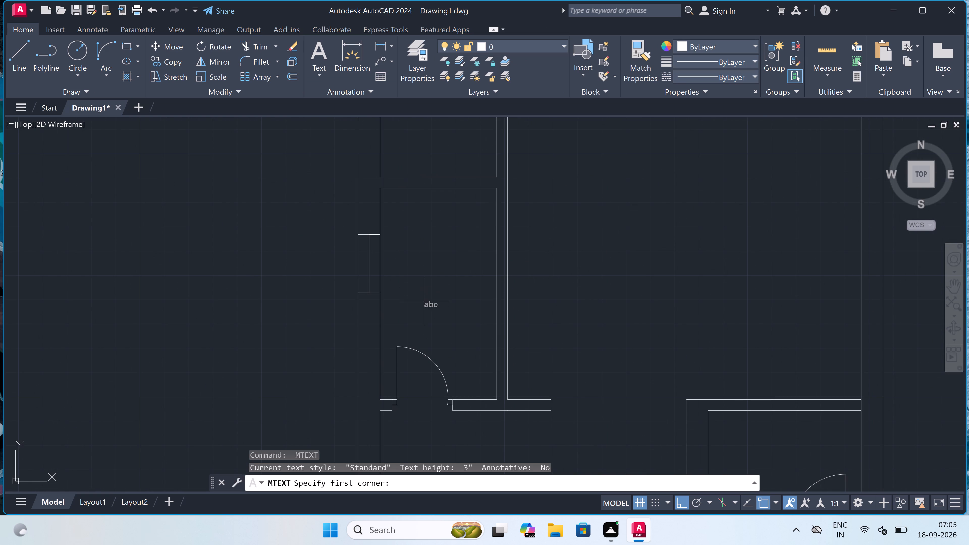
left_click(409, 315)
left_click_drag(541, 323, 544, 318)
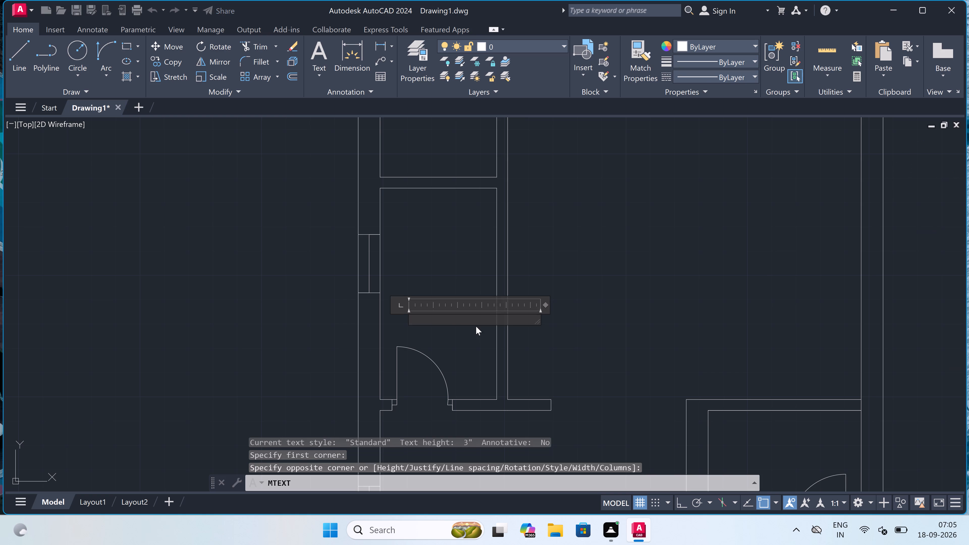
scroll(435, 342, "up", 1)
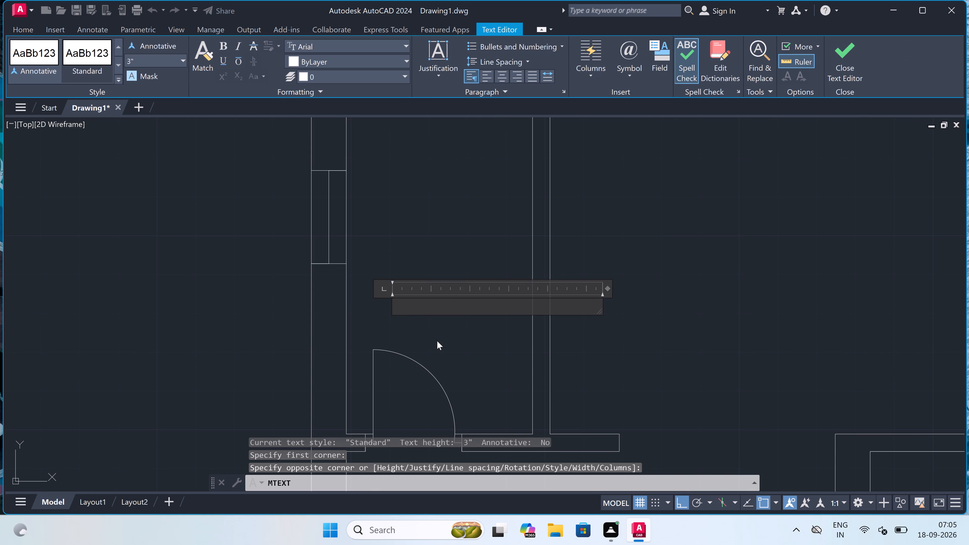
type("STORE")
key("space")
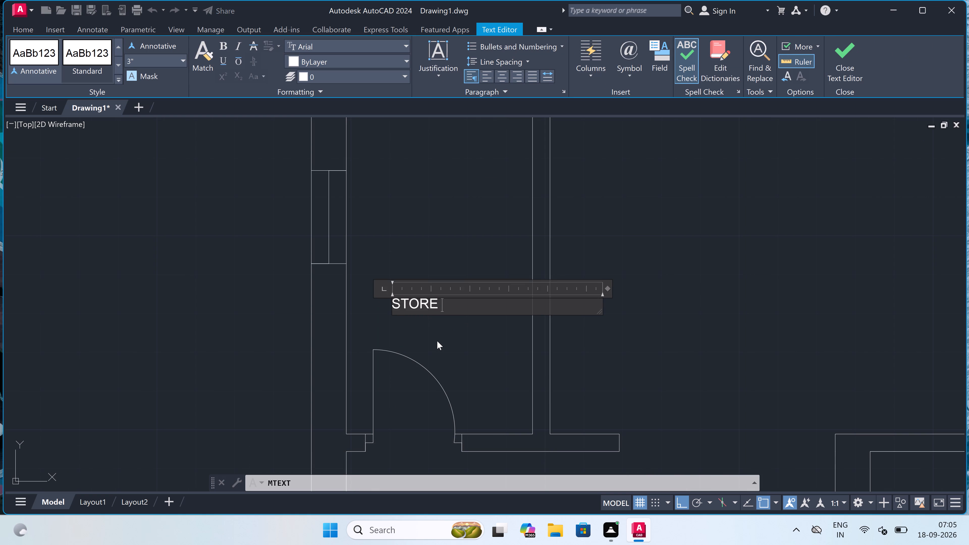
key("r")
type("OOM")
key("Return")
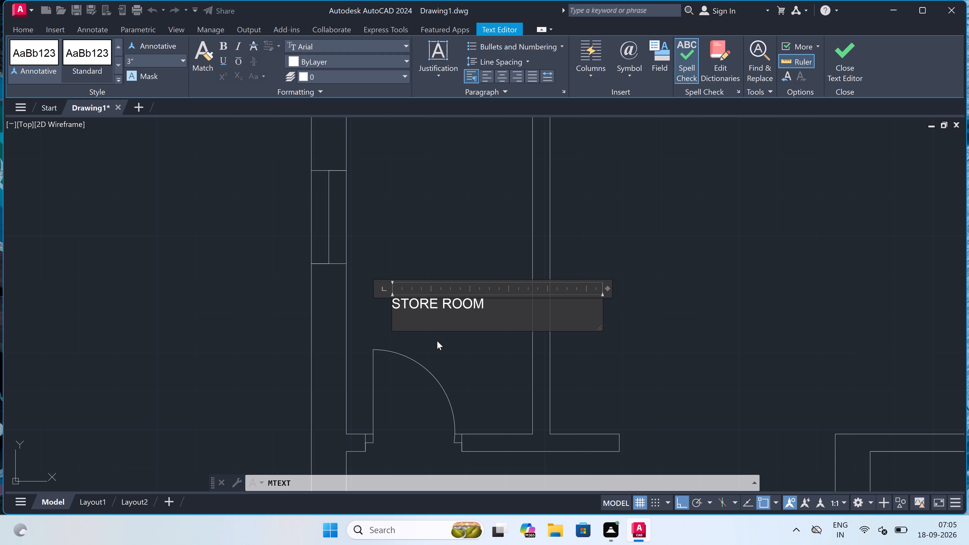
type("4'")
type("0\"")
key("x")
type("7'")
type("3\"")
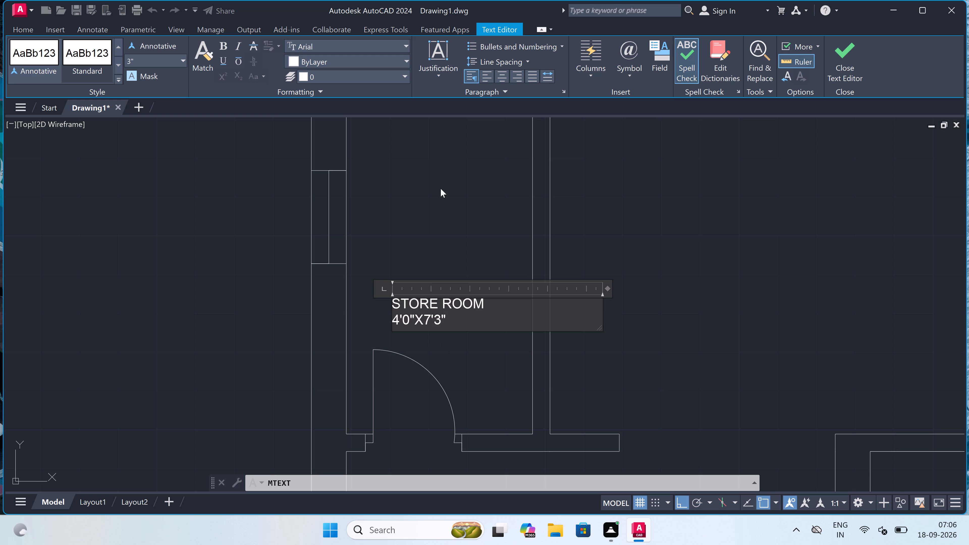
left_click(441, 188)
Add a two-line multiline text label reading HALL and 12'X14'7" in the large open area beside the bath and store room.
scroll(441, 189, "down", 9)
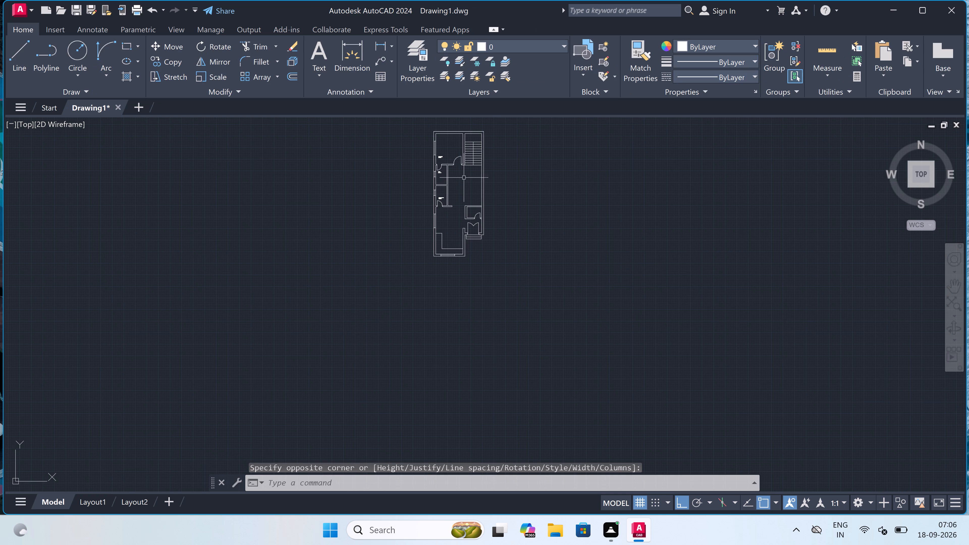
scroll(467, 189, "up", 3)
scroll(465, 179, "down", 4)
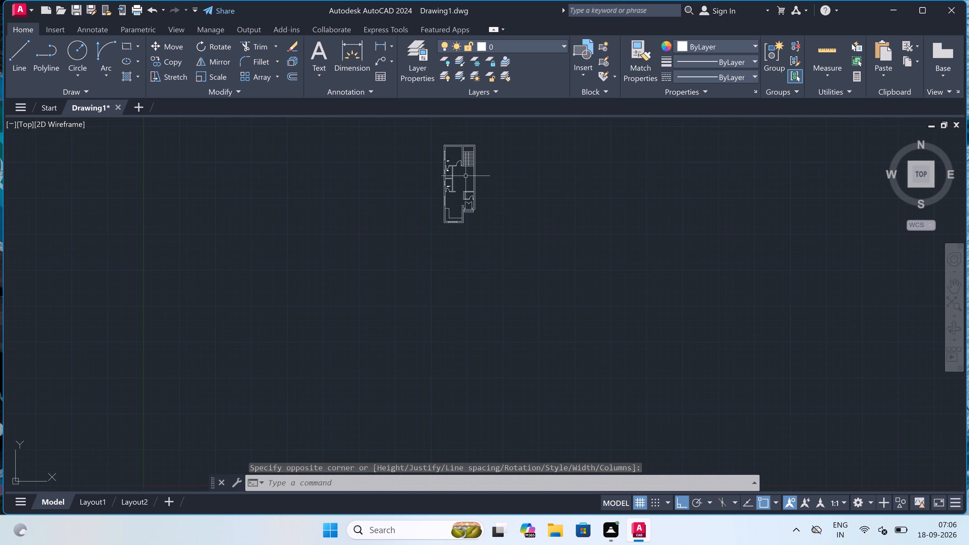
scroll(465, 160, "up", 4)
key("space")
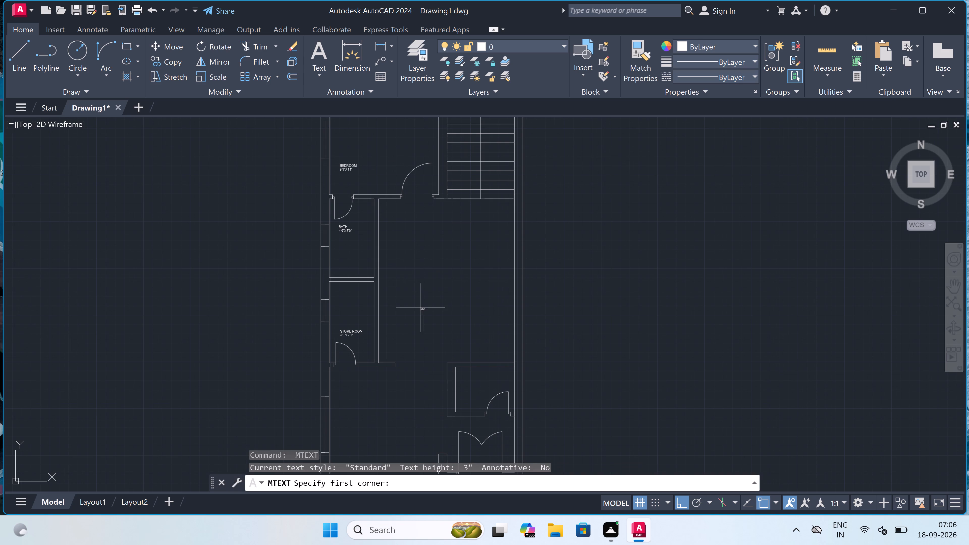
scroll(431, 281, "up", 1)
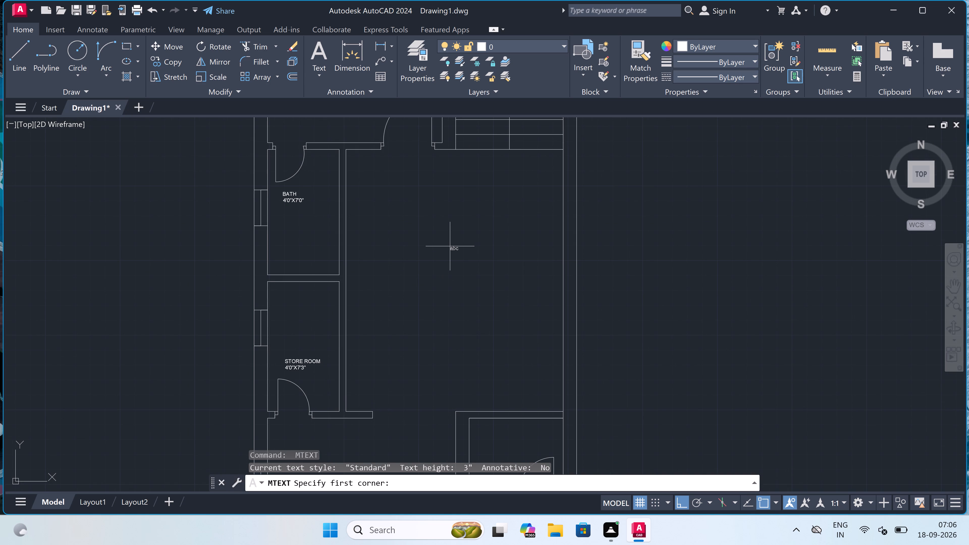
left_click(460, 258)
left_click(635, 287)
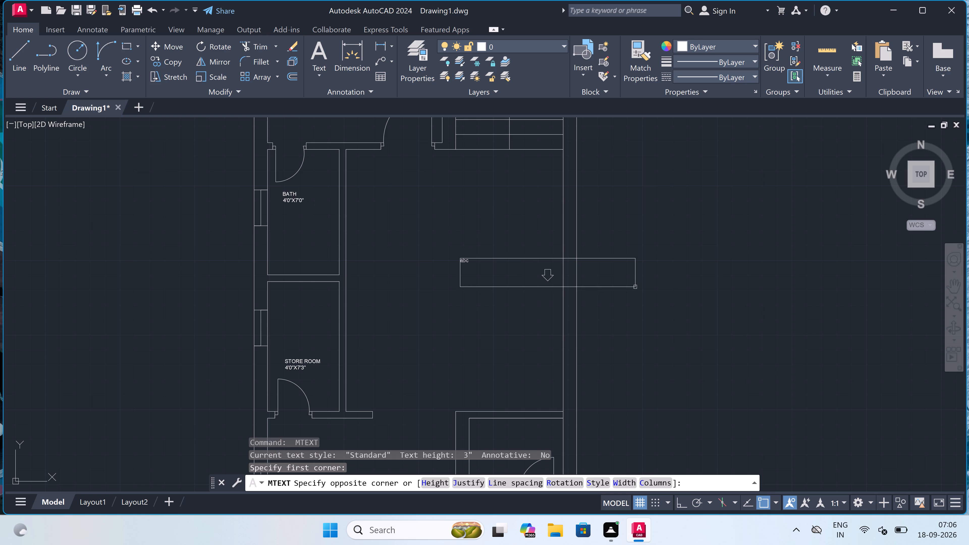
scroll(467, 276, "up", 1)
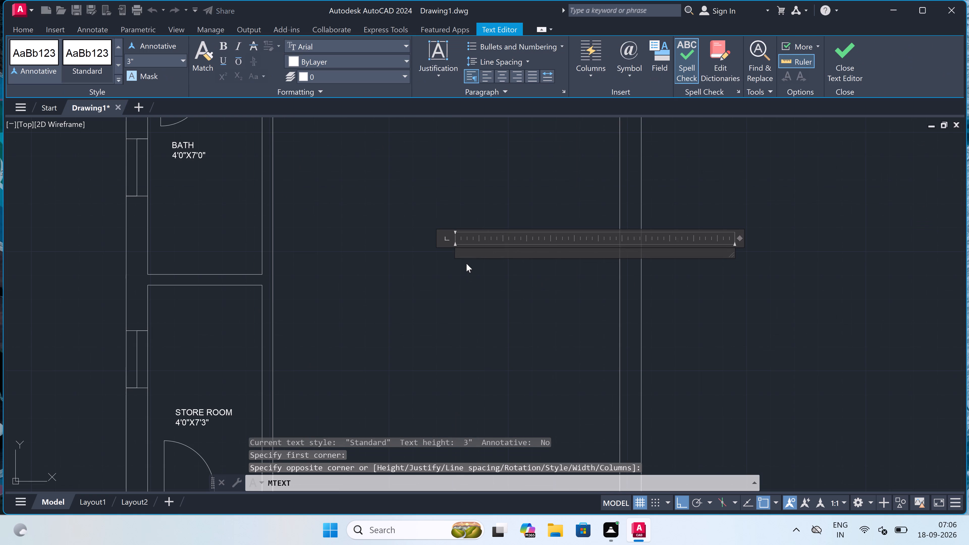
scroll(466, 263, "down", 1)
type("HALL")
key("Return")
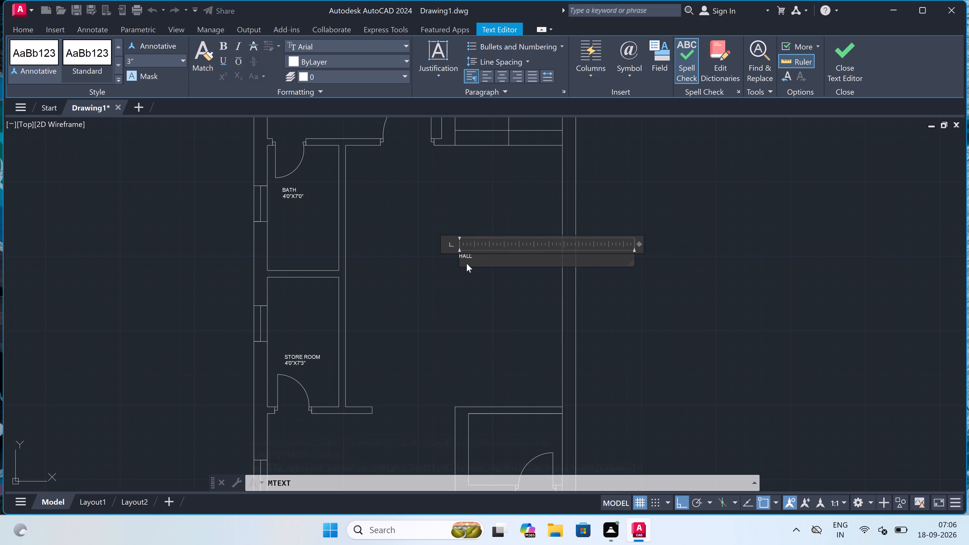
type("12'")
type("X14")
key("apostrophe")
type("7\"")
left_click(467, 289)
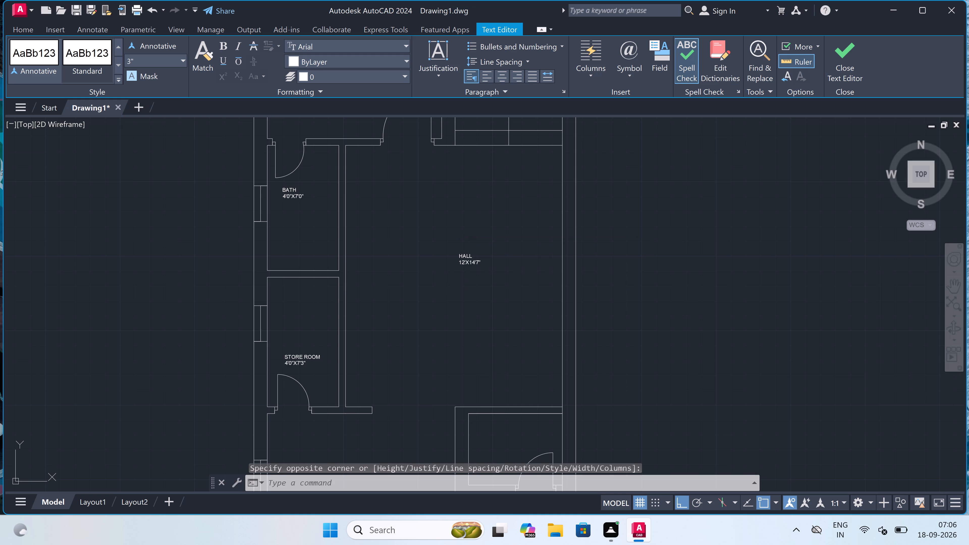
Add a two-line multiline text label reading POOJA ROOM and 6'0"X4'0" in the small room above the double entry door.
scroll(467, 281, "down", 5)
scroll(464, 308, "up", 3)
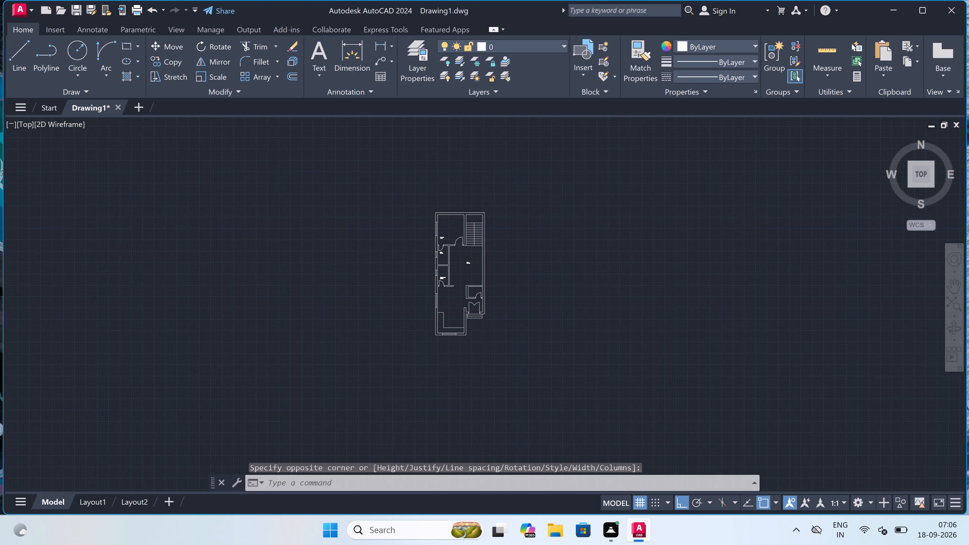
scroll(476, 281, "up", 4)
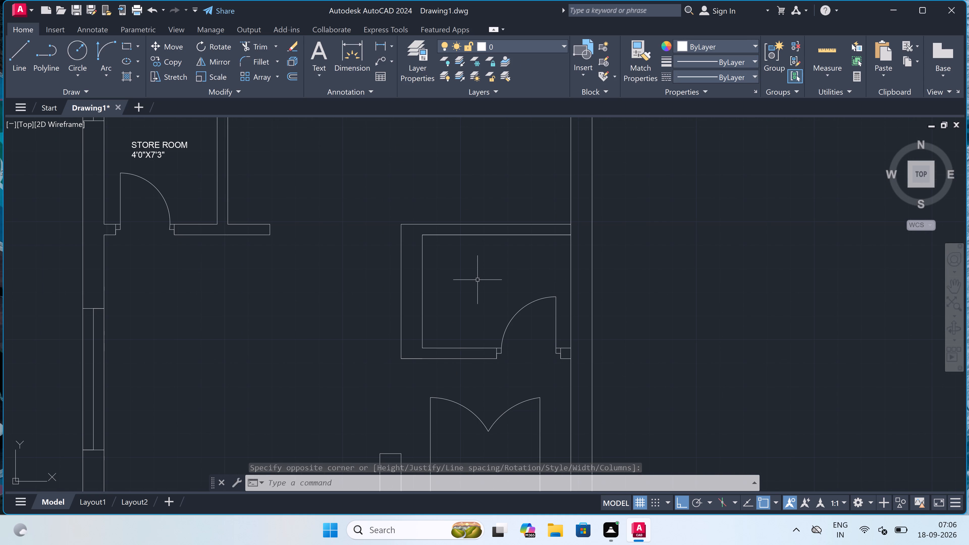
key("space")
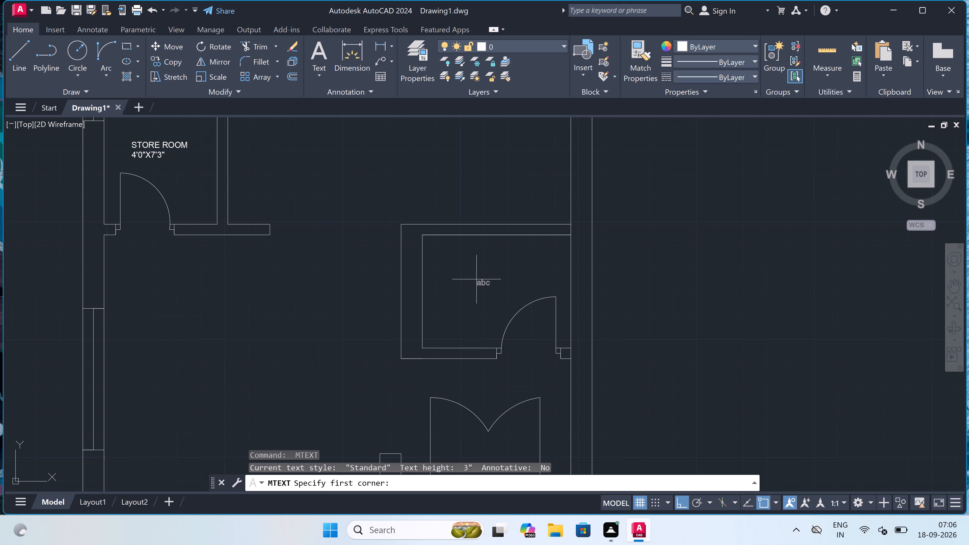
left_click(449, 259)
left_click(681, 276)
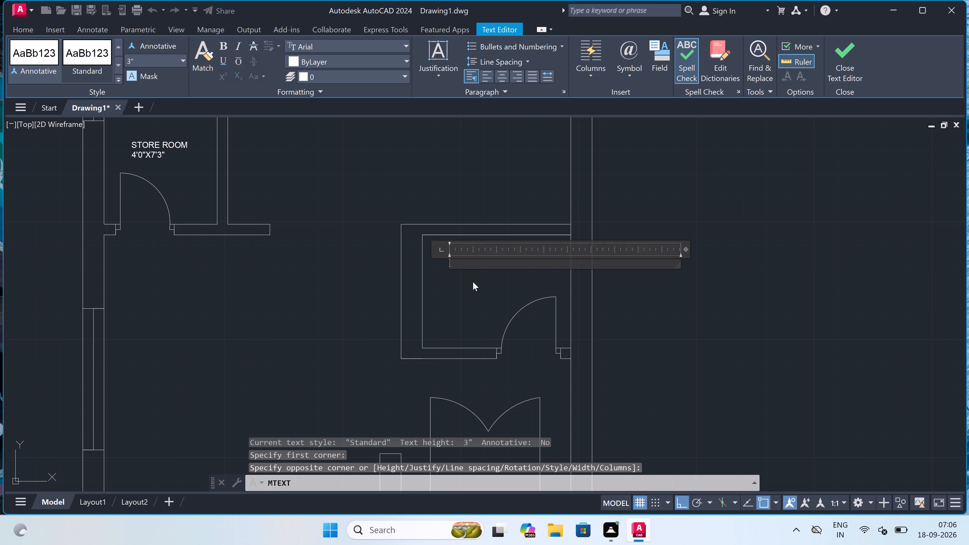
type("POOJA ROOM")
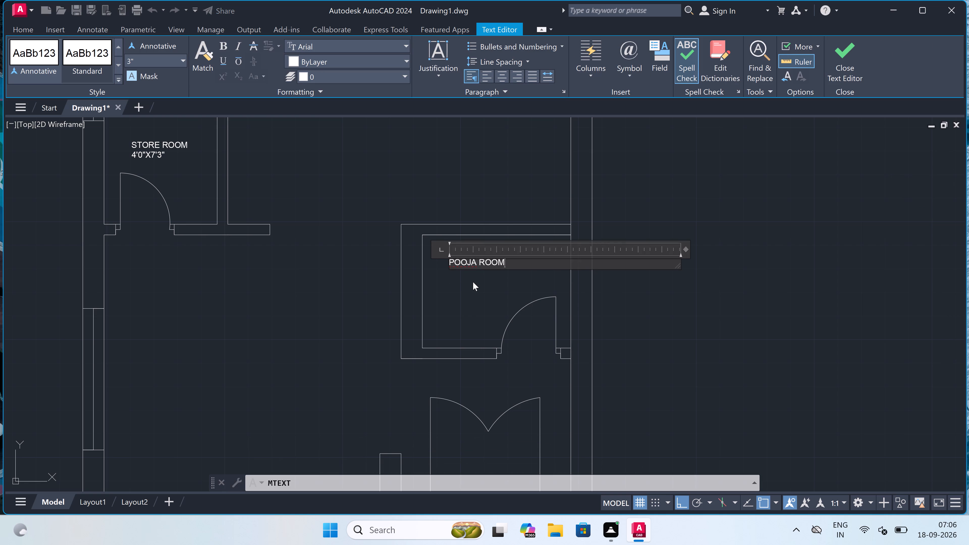
key("Return")
type("6'0\"X4'0\"")
left_click(470, 298)
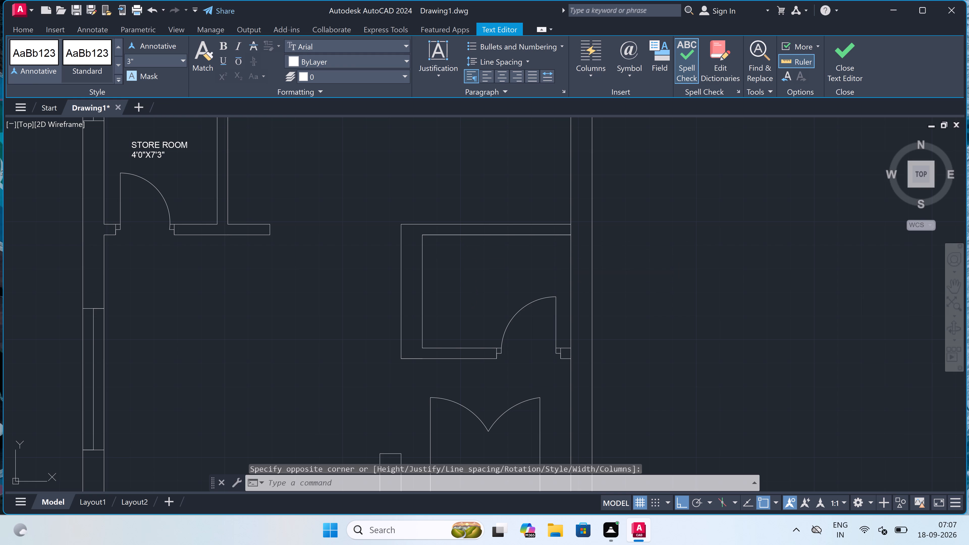
Add a two-line multiline text label reading KITCHEN and 9'9"X17'1" in the lowest room, just beside the L-shaped counter.
scroll(477, 294, "down", 4)
scroll(477, 317, "up", 2)
scroll(477, 317, "down", 2)
scroll(448, 338, "up", 3)
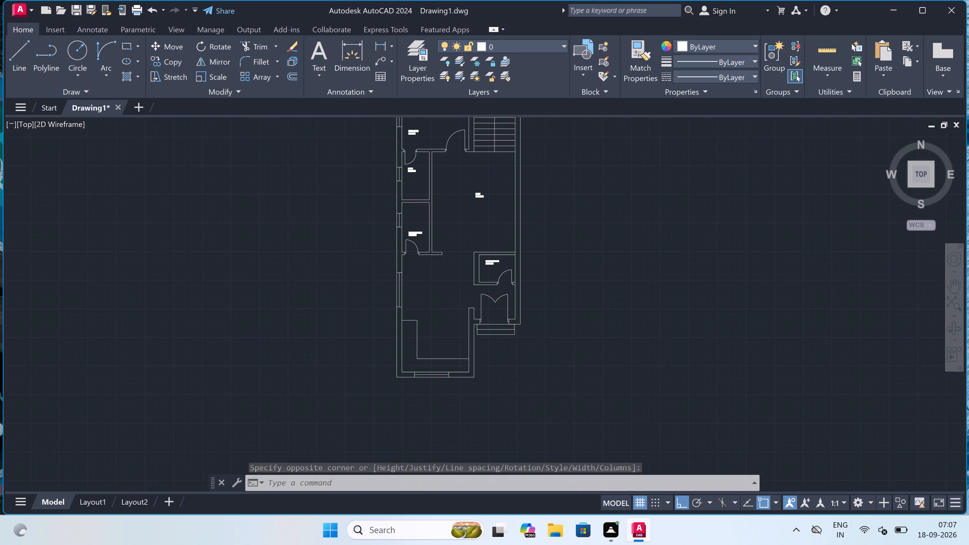
key("space")
scroll(388, 320, "up", 2)
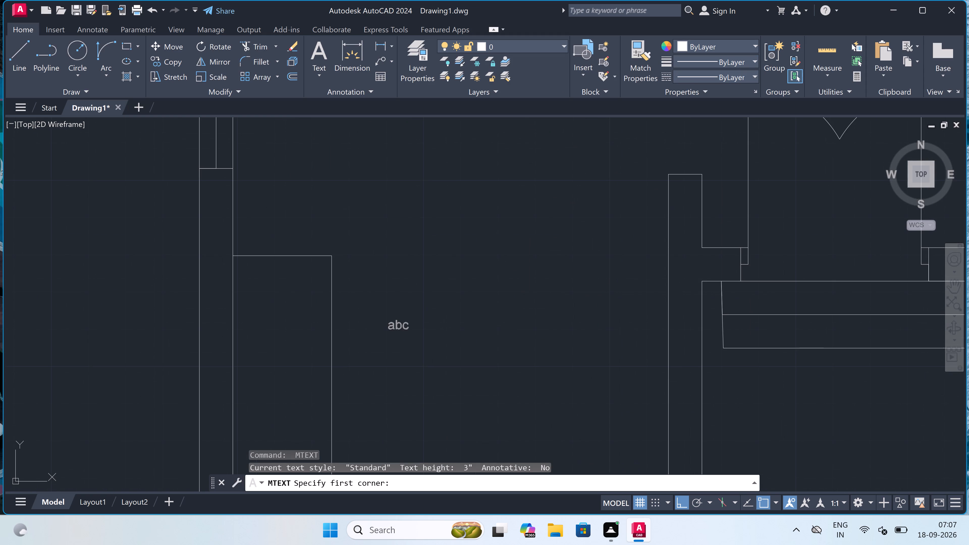
left_click_drag(389, 322, 393, 323)
left_click(566, 351)
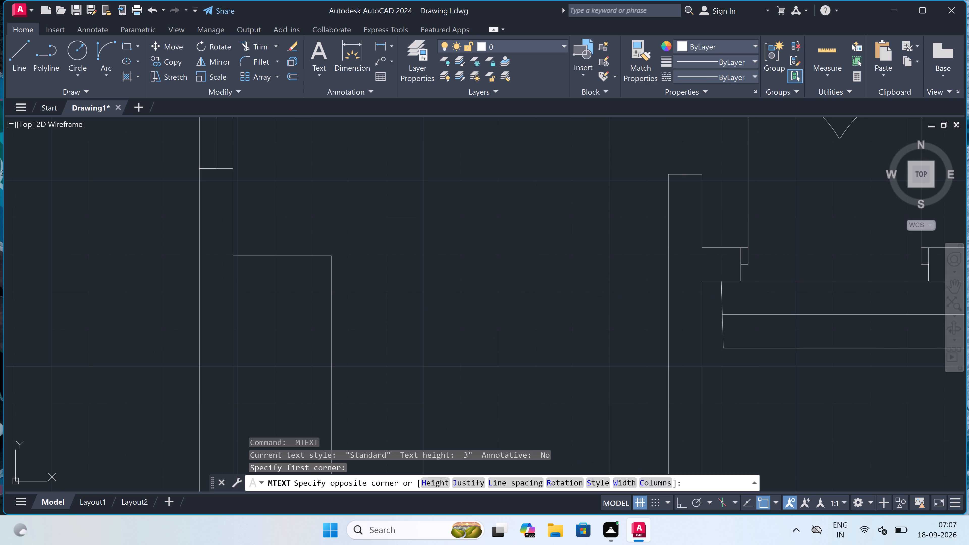
scroll(479, 348, "up", 1)
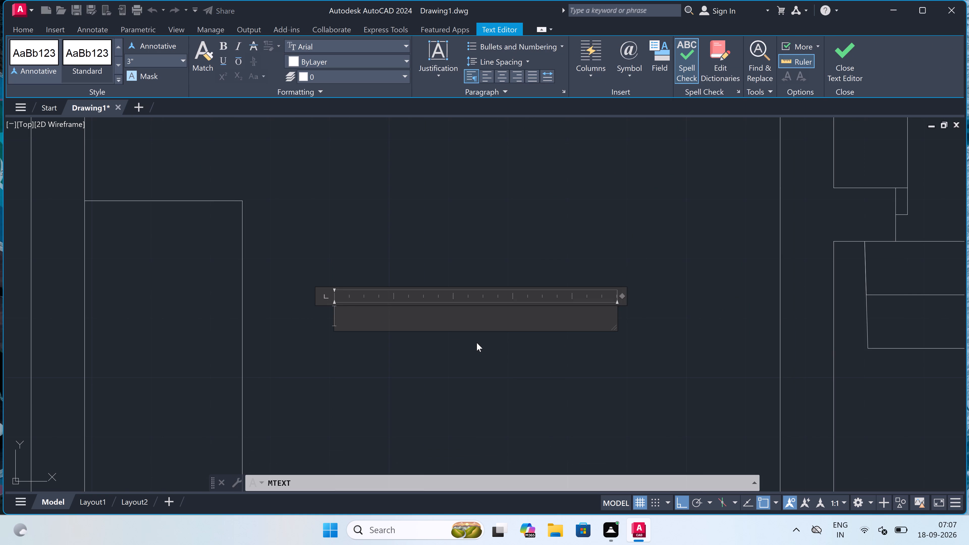
type("KITCHEN")
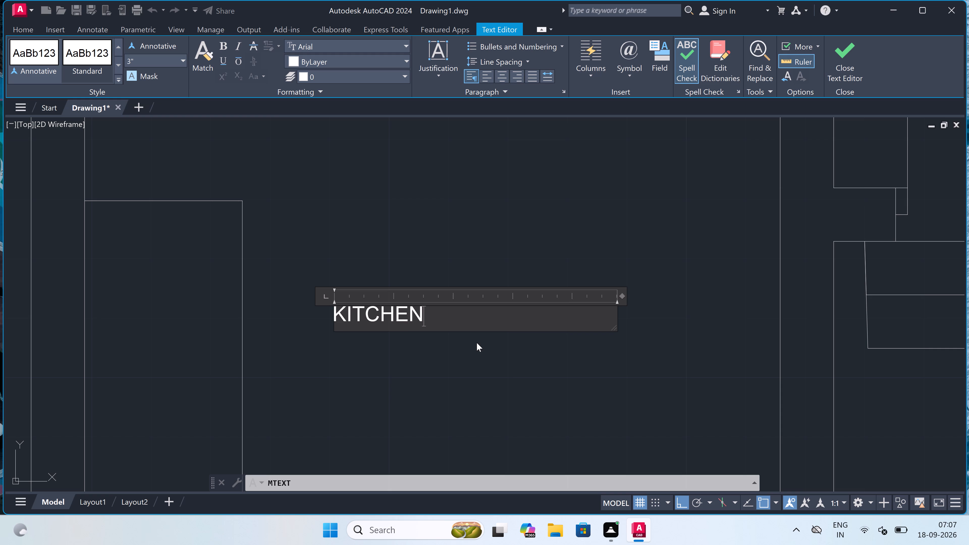
key("Return")
type("9'9\"")
key("x")
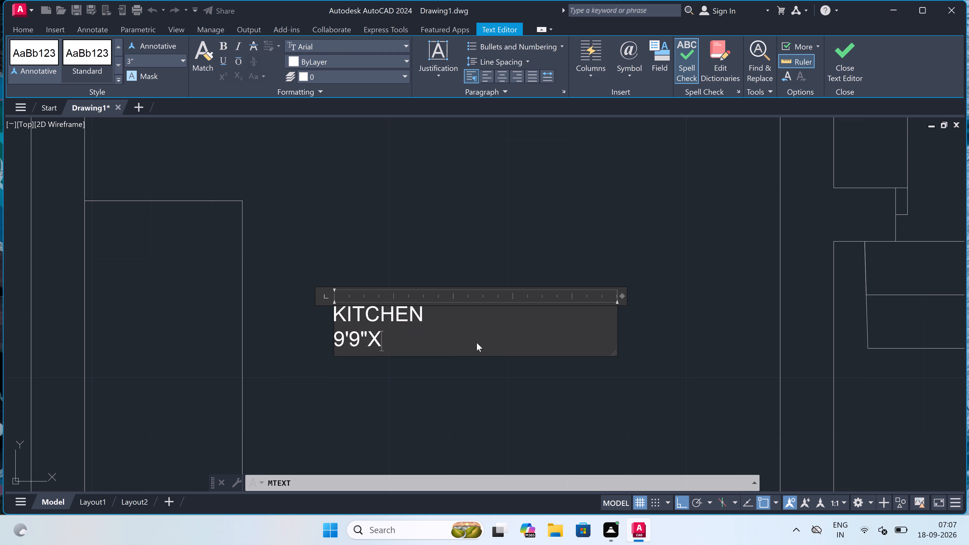
key("1")
type("7'")
key("1")
key("shift+quotedbl")
left_click(426, 258)
Add a two-line multiline text label reading LOBBY and 6'0"X5'0" between the pooja room wall and the double entry door.
scroll(432, 258, "down", 2)
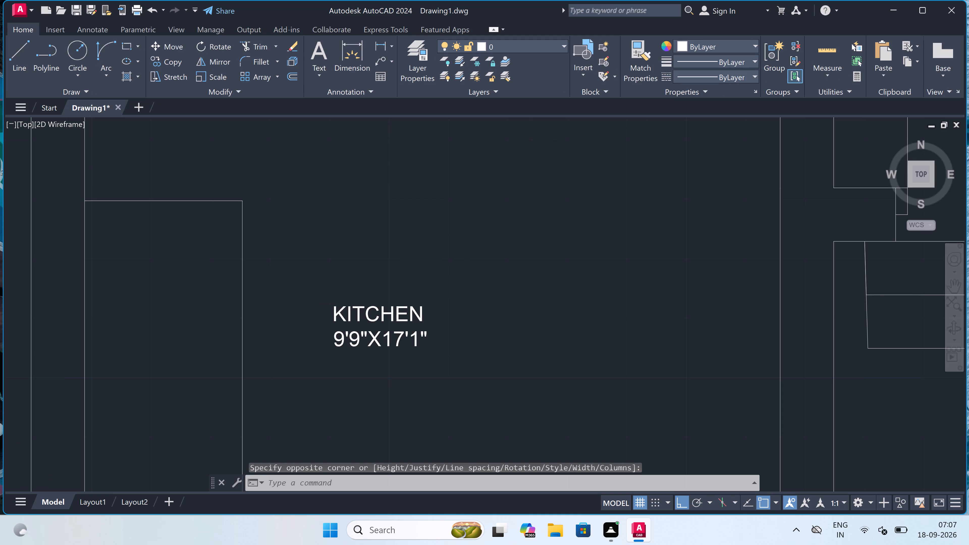
scroll(432, 258, "down", 6)
scroll(436, 240, "up", 4)
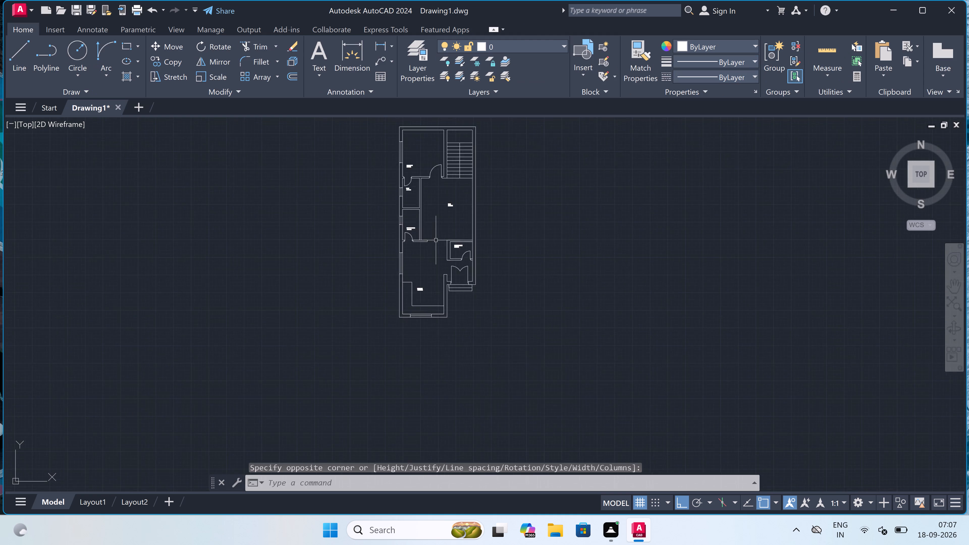
scroll(406, 262, "up", 1)
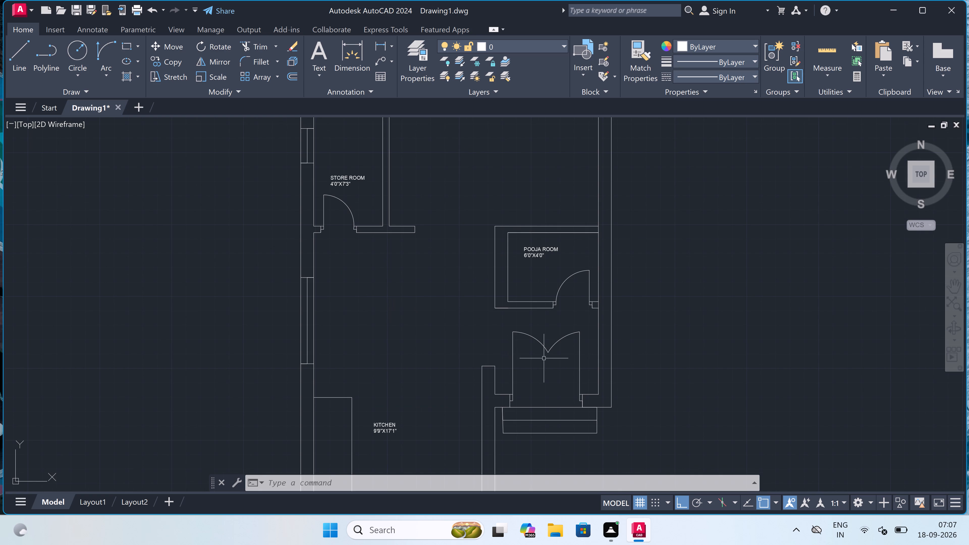
scroll(561, 359, "up", 2)
type("MT")
key("space")
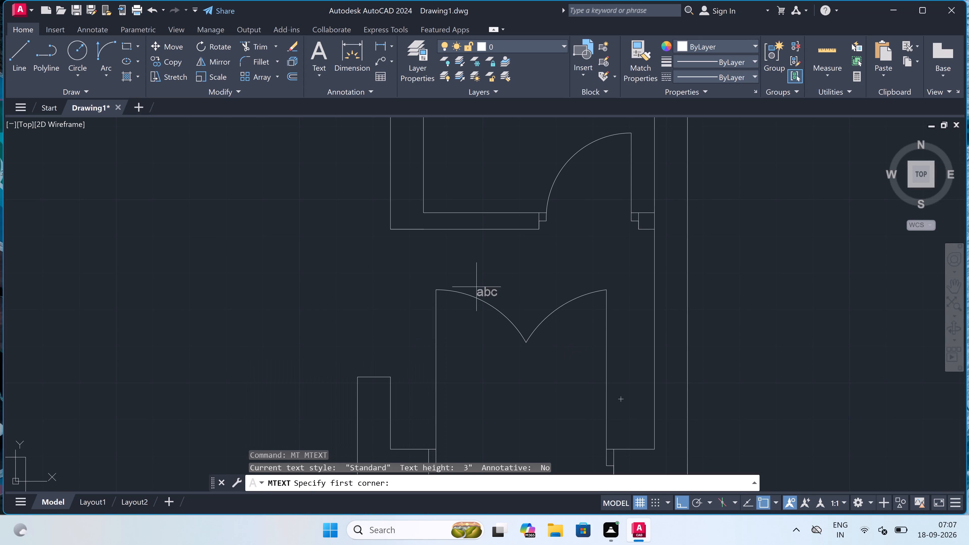
left_click(418, 254)
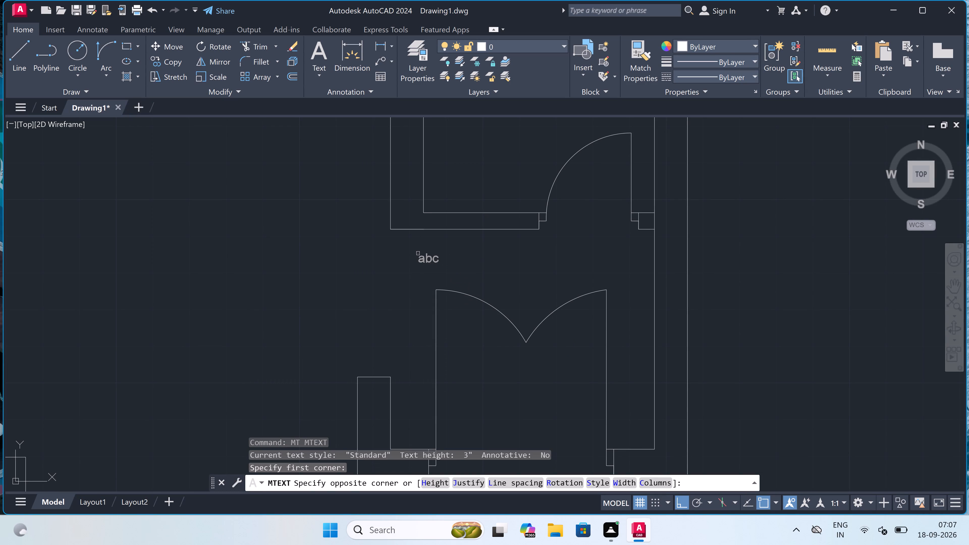
left_click(720, 277)
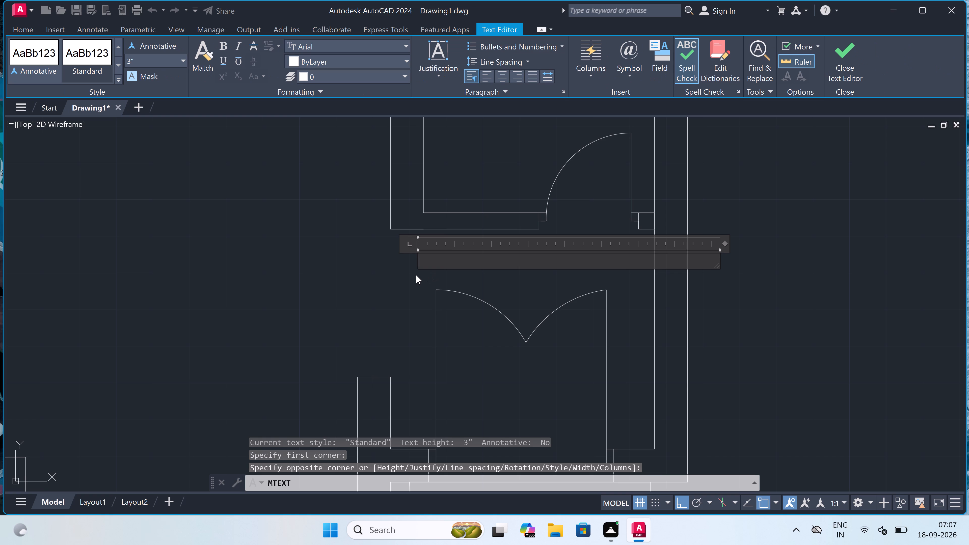
type("LO")
type("BBY")
key("Return")
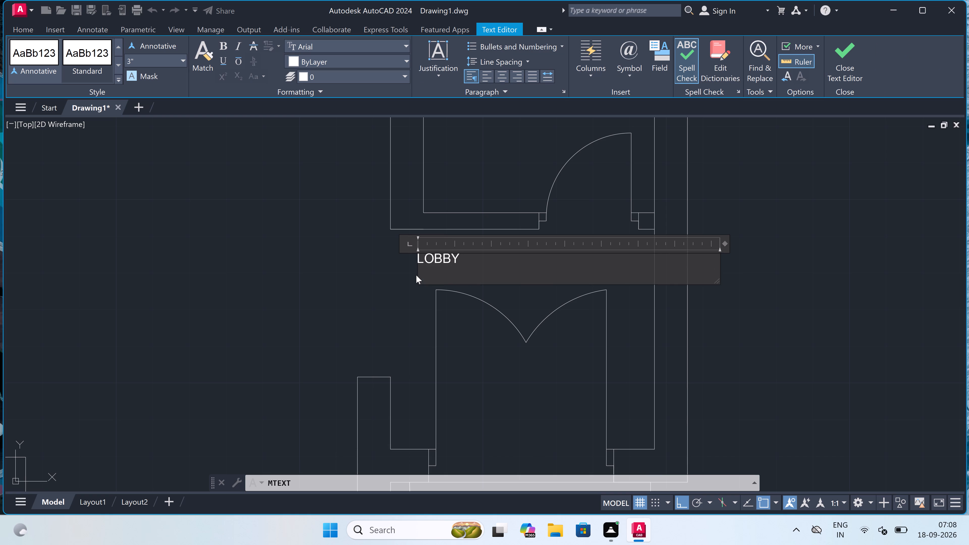
type("6'")
key("0")
type("\"X")
type("5'0\"")
left_click(403, 274)
Add a multiline text label reading ENTRY in the double door opening, just above the entry steps.
scroll(404, 274, "down", 3)
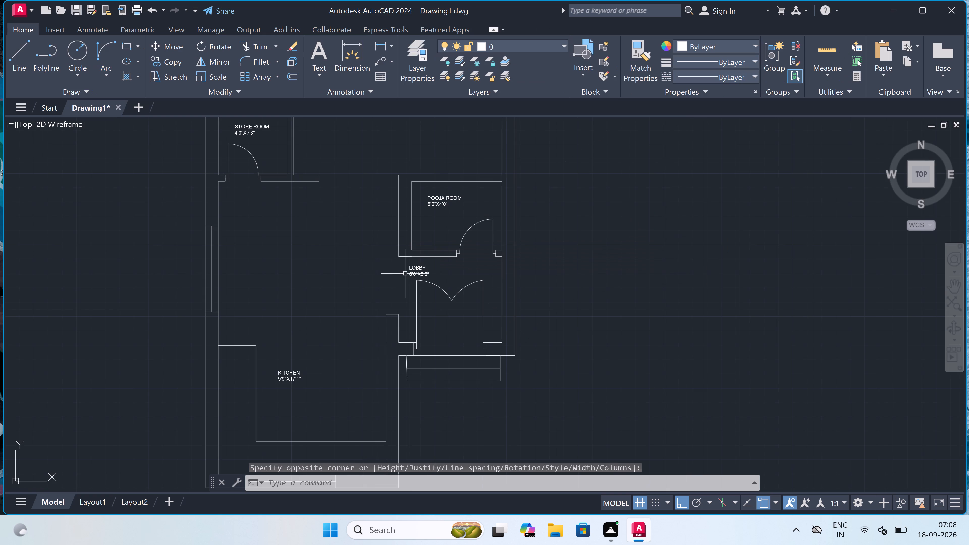
scroll(447, 349, "up", 2)
key("space")
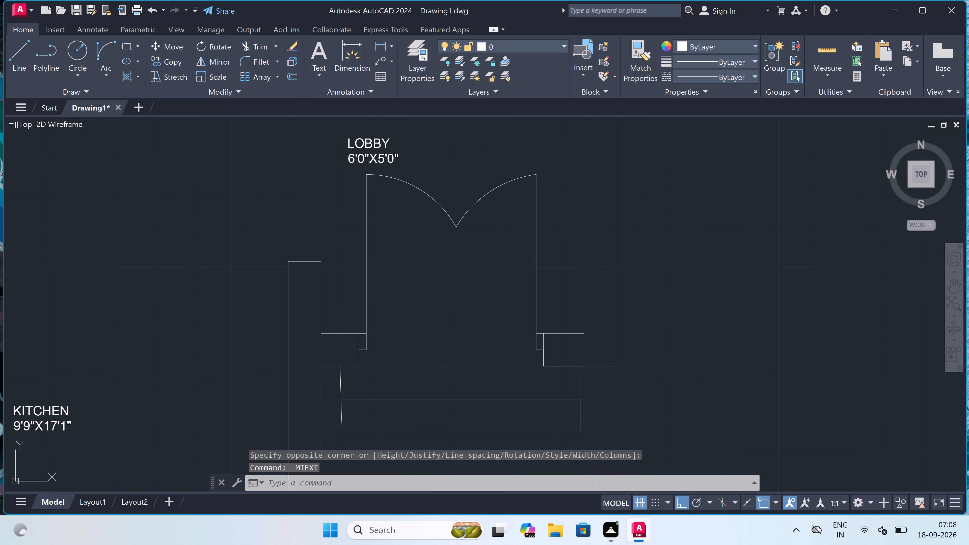
left_click(419, 332)
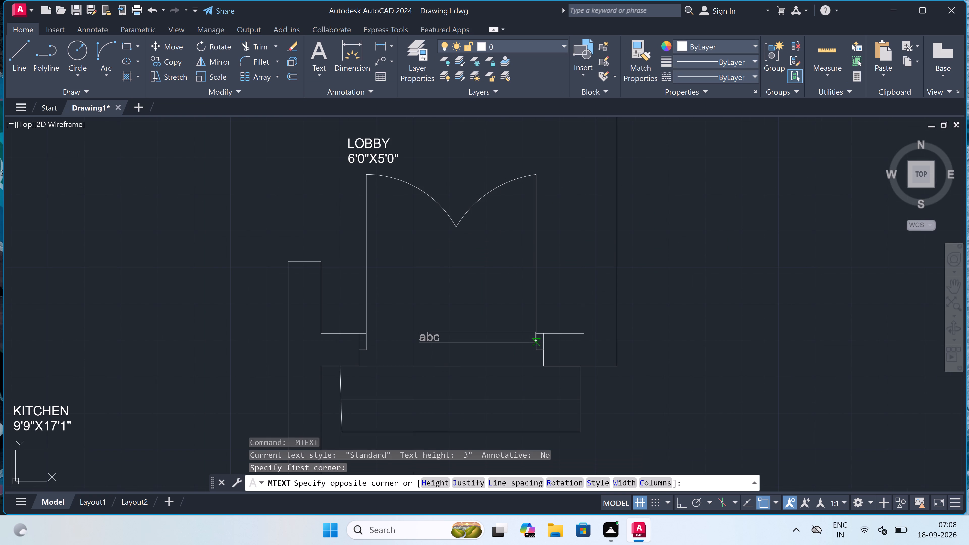
left_click(536, 345)
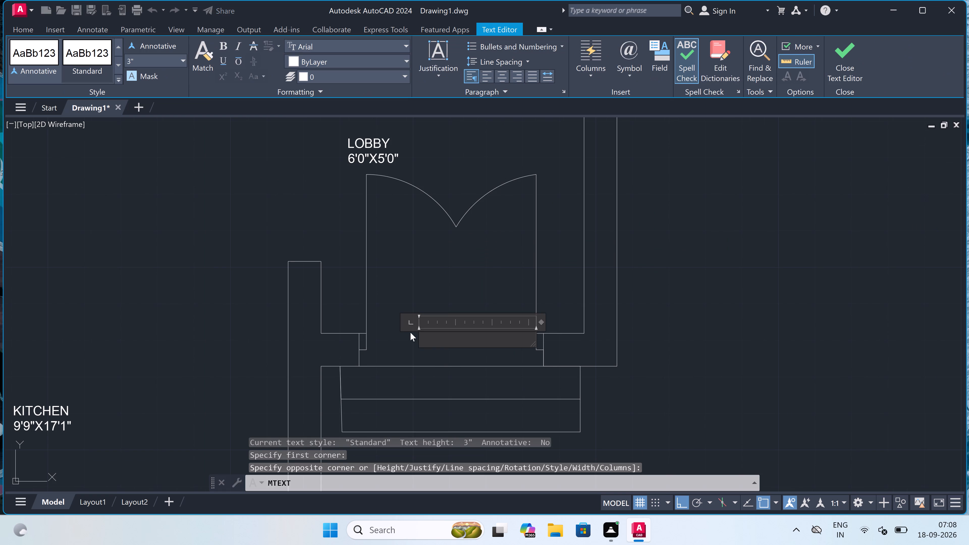
key("e")
key("n")
key("t")
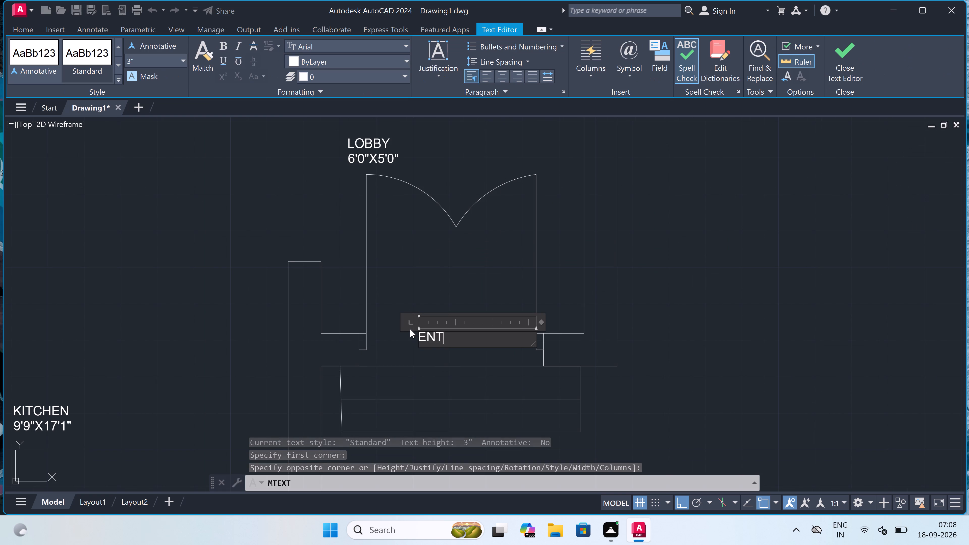
type("RY")
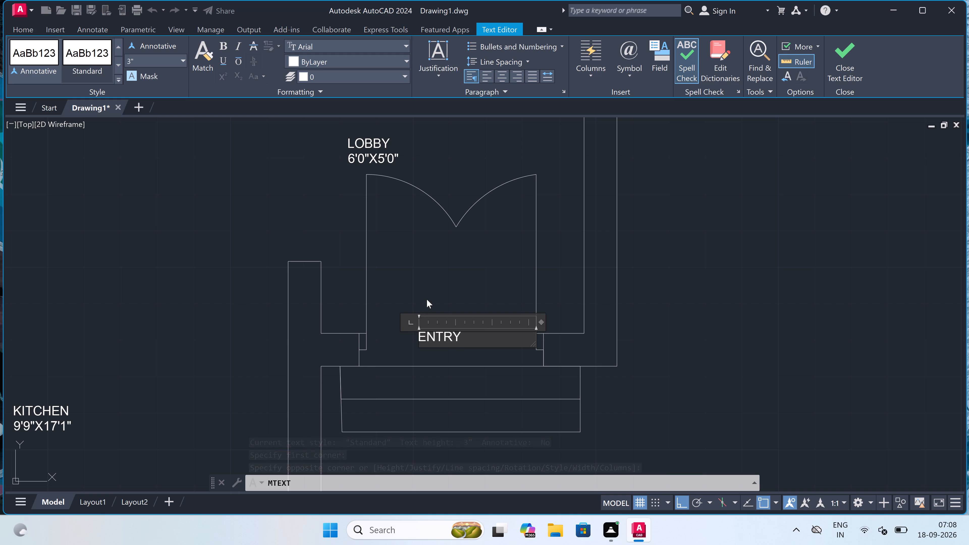
left_click(426, 300)
Add a multiline text title reading GROUND FLOOR PLAN centred roughly below the kitchen's bottom wall.
scroll(427, 300, "down", 3)
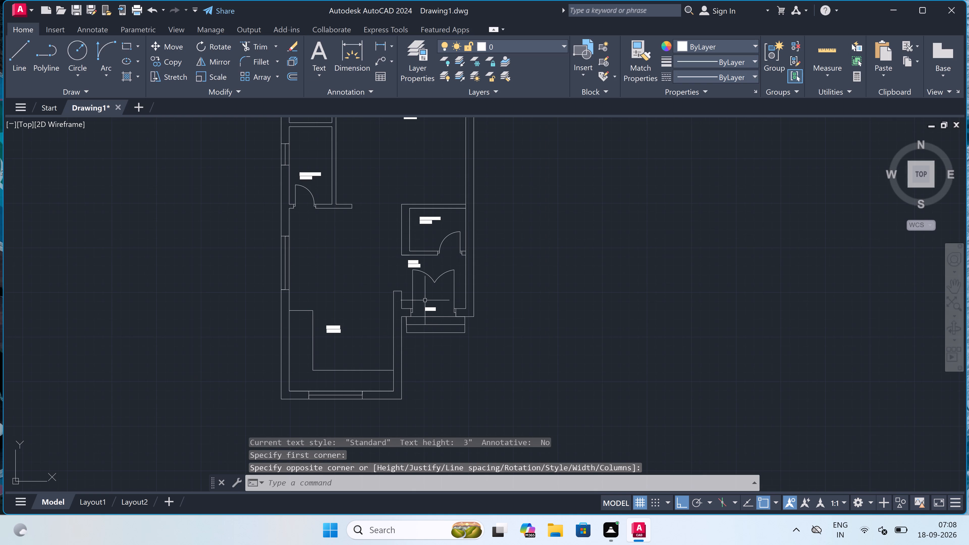
scroll(407, 297, "down", 2)
scroll(390, 373, "up", 3)
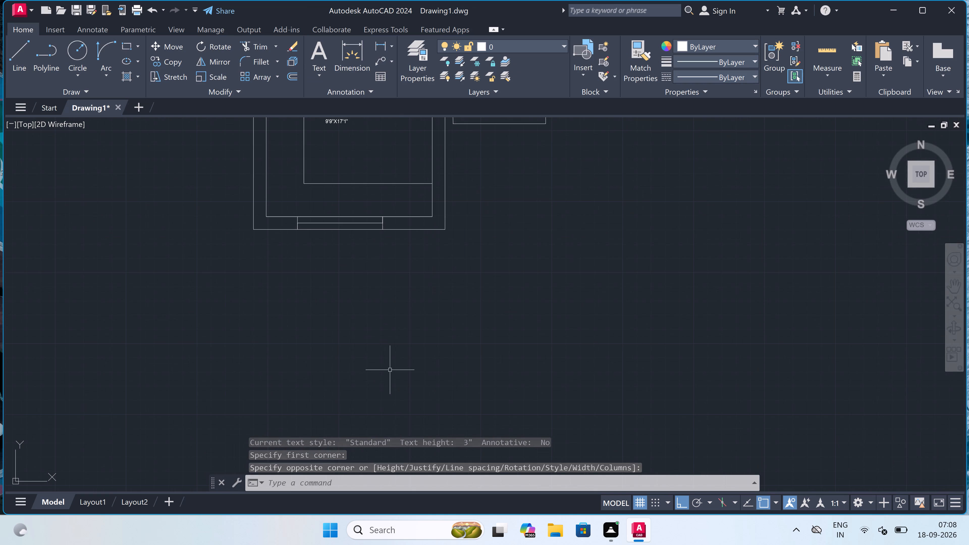
scroll(405, 337, "down", 2)
scroll(410, 327, "up", 2)
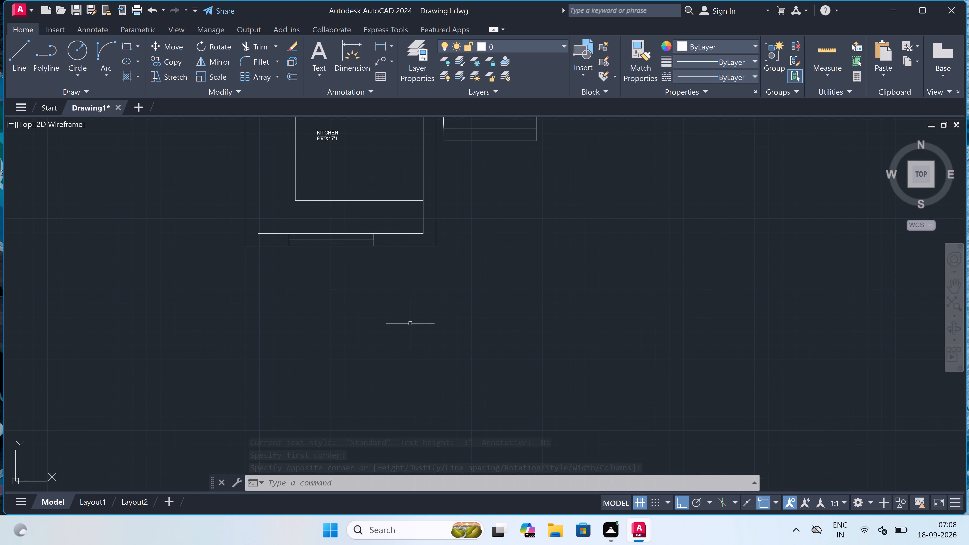
type("MT")
key("space")
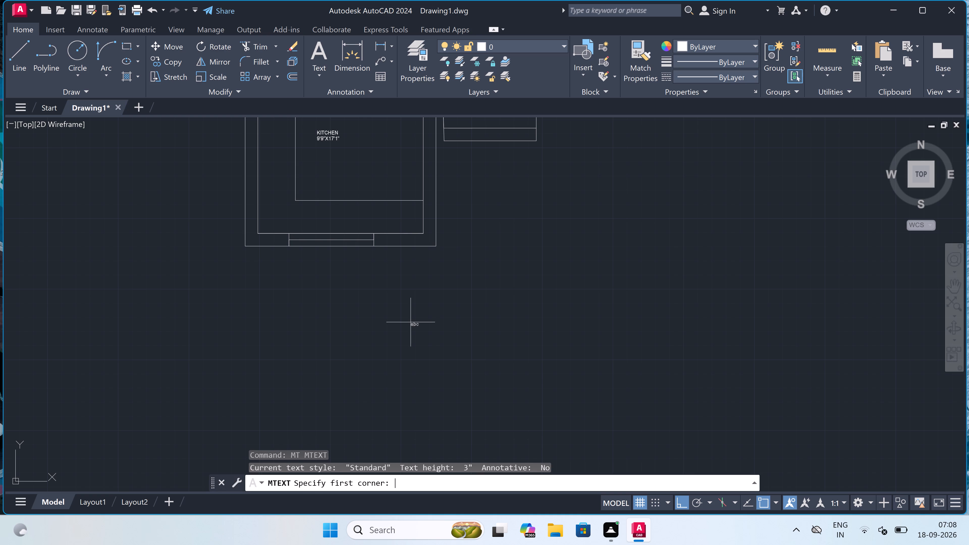
left_click(335, 286)
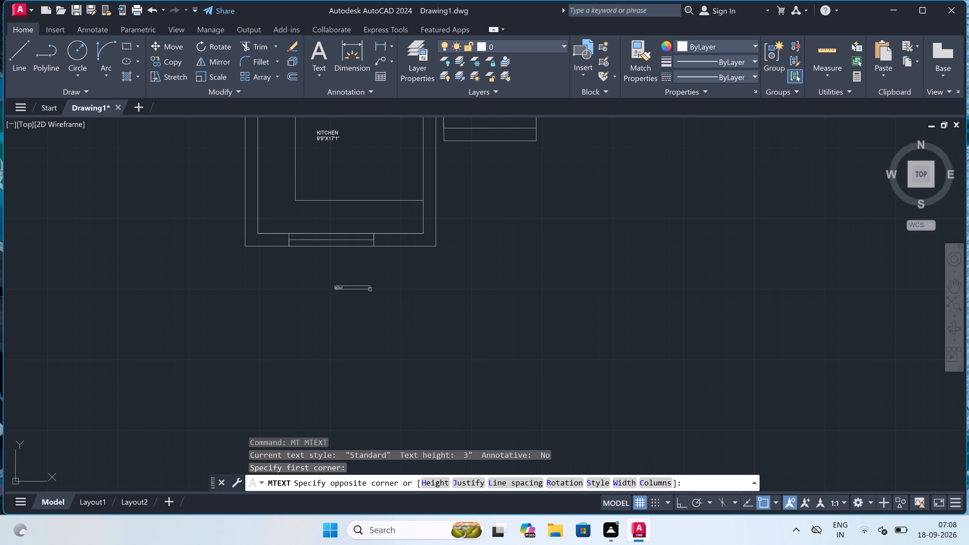
left_click(627, 299)
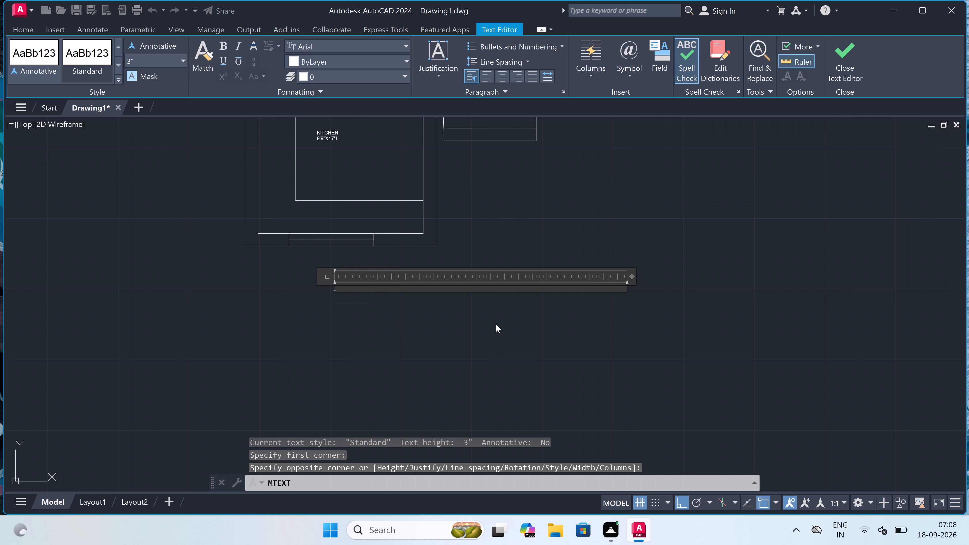
type("GROUND FLOOR")
key("space")
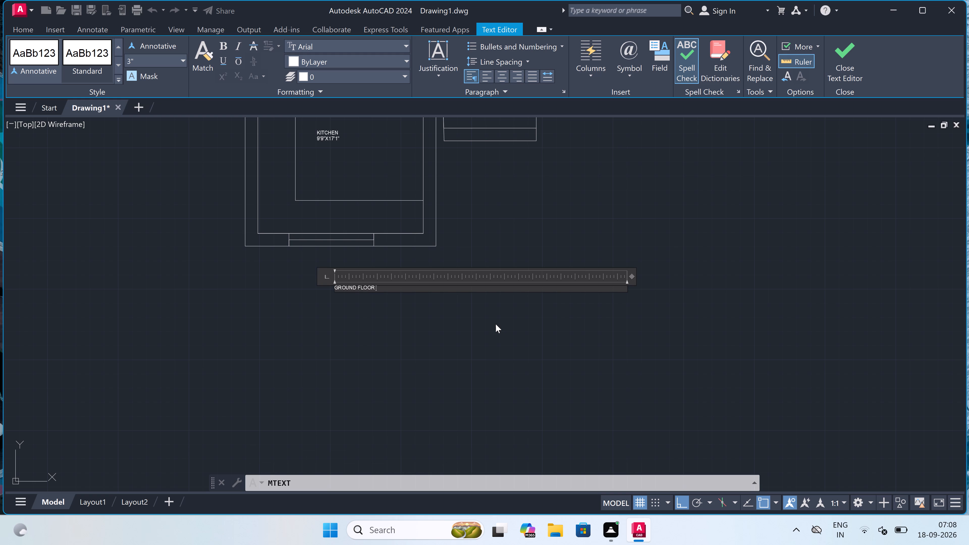
type("PLAN")
left_click_drag(444, 357, 444, 361)
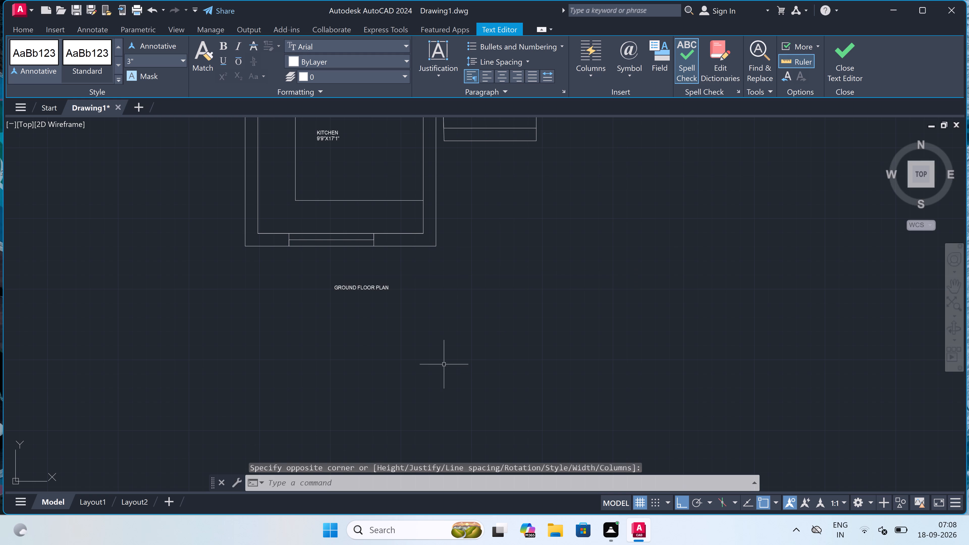
Select every multiline text label in the plan by similarity to the HALL label and set their text height to 6".
scroll(444, 364, "down", 4)
scroll(437, 324, "up", 1)
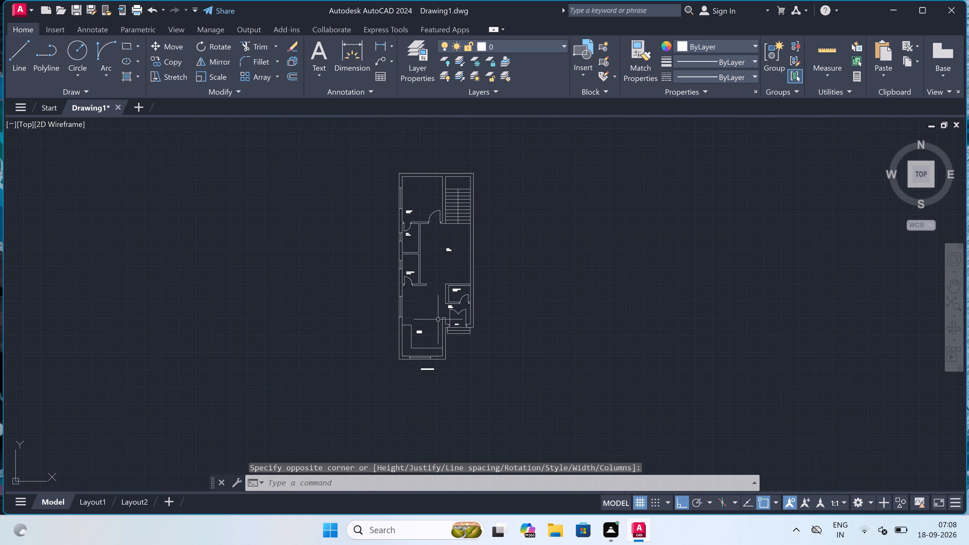
scroll(453, 237, "up", 3)
left_click_drag(454, 240, 459, 248)
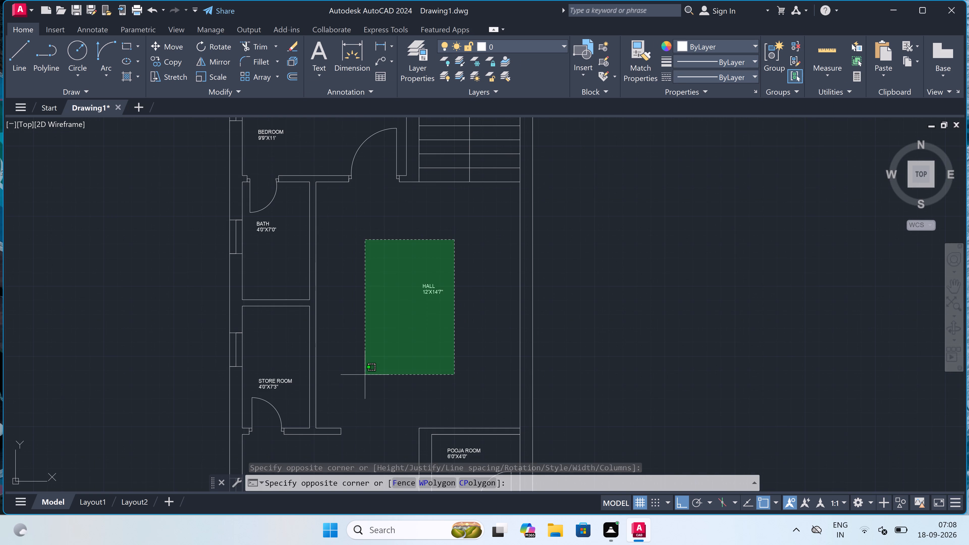
left_click(365, 374)
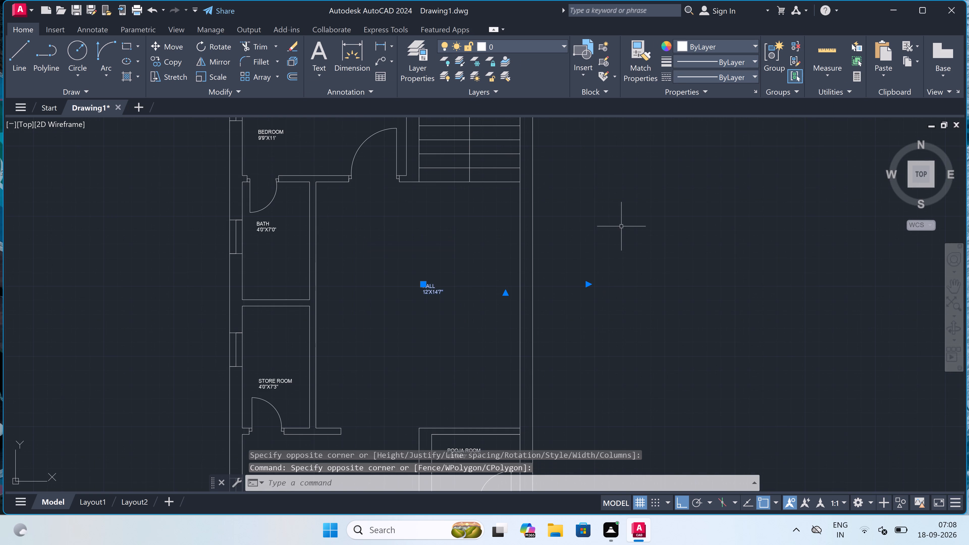
right_click(644, 199)
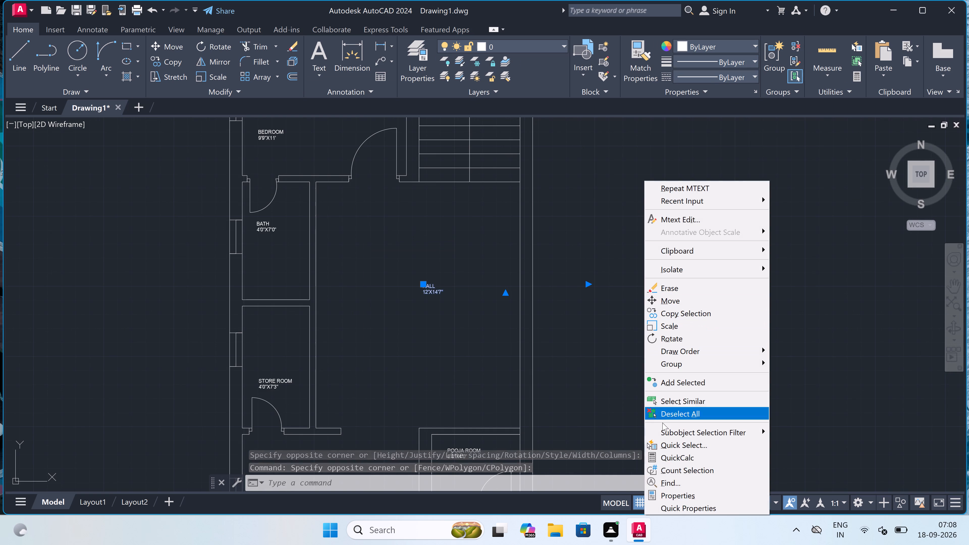
left_click(670, 399)
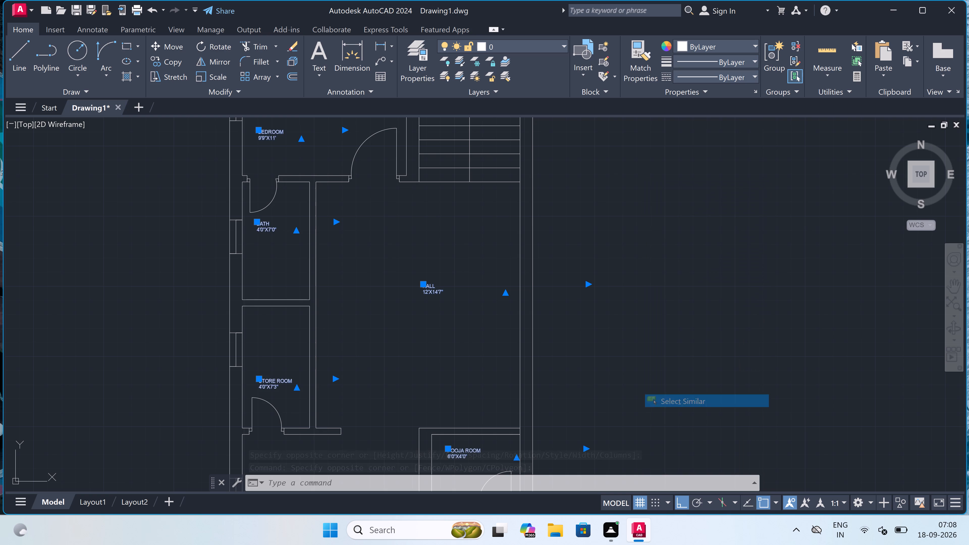
right_click_drag(671, 242, 672, 249)
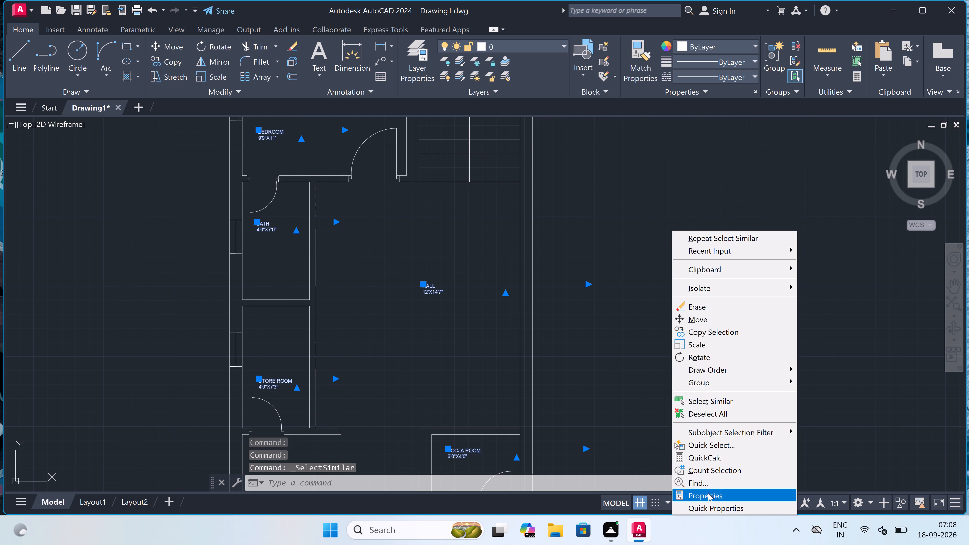
left_click(709, 492)
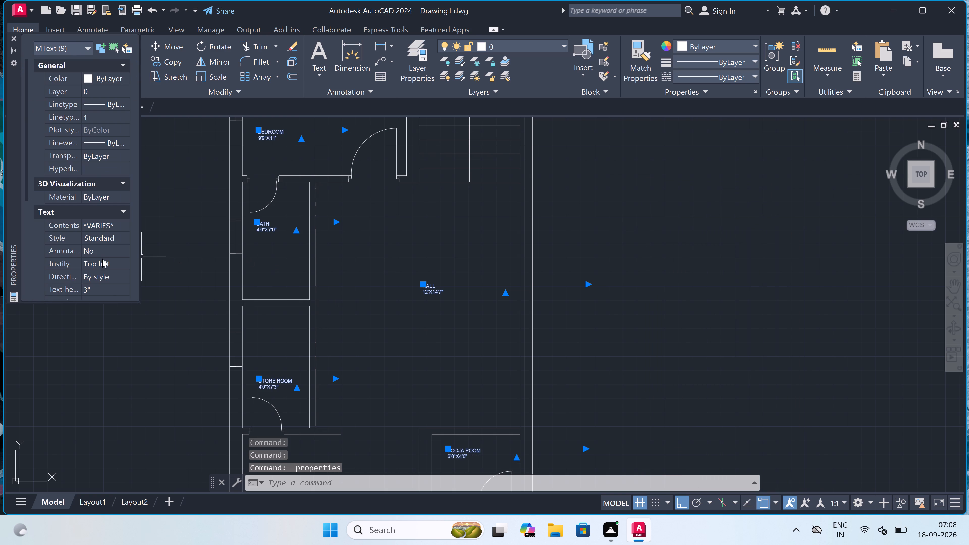
left_click(107, 287)
key("BackSpace")
key("BackSpace")
key("BackSpace")
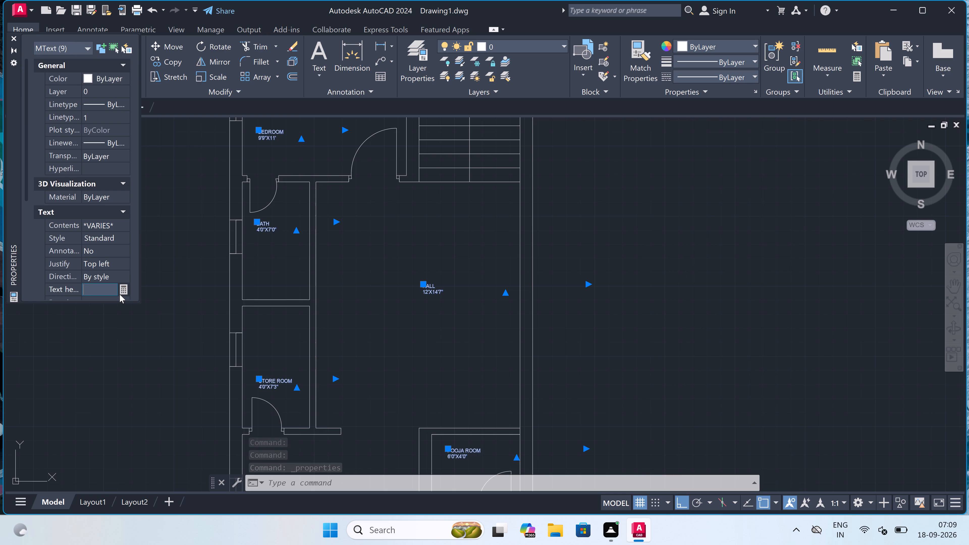
type("6\"")
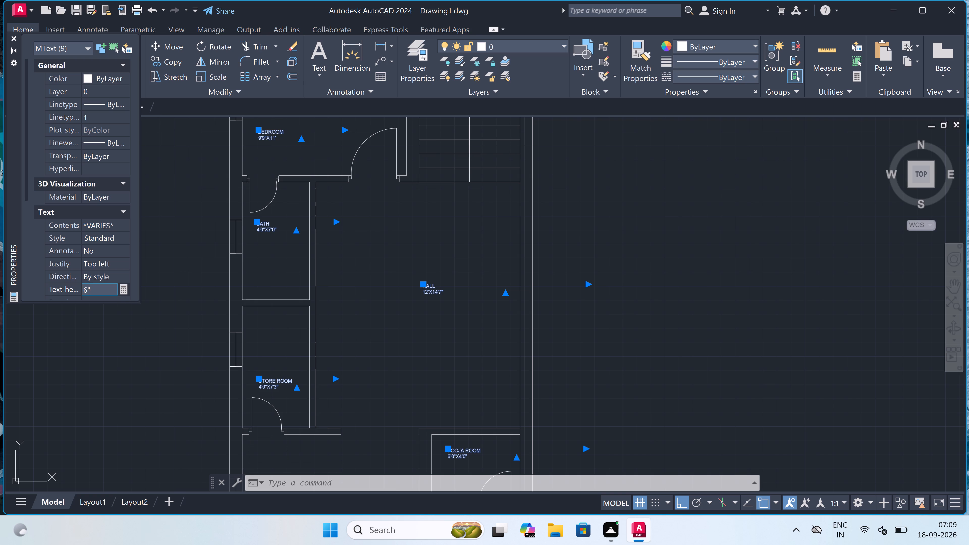
double_click(389, 300)
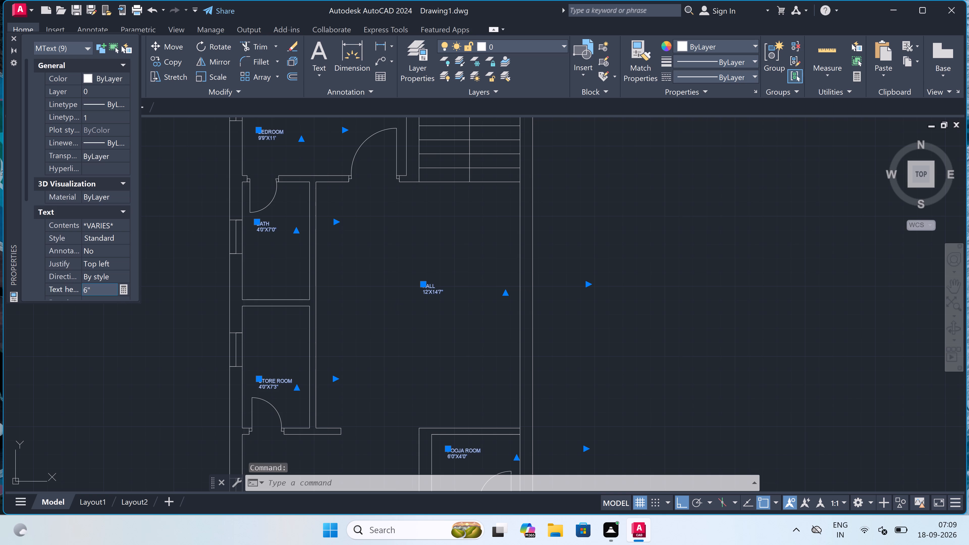
key("Escape")
scroll(392, 297, "down", 2)
key("Escape")
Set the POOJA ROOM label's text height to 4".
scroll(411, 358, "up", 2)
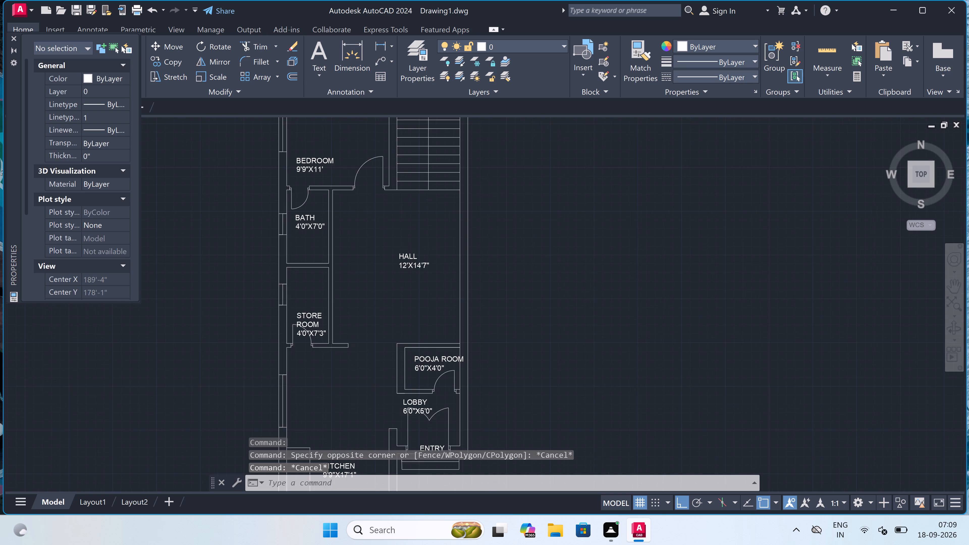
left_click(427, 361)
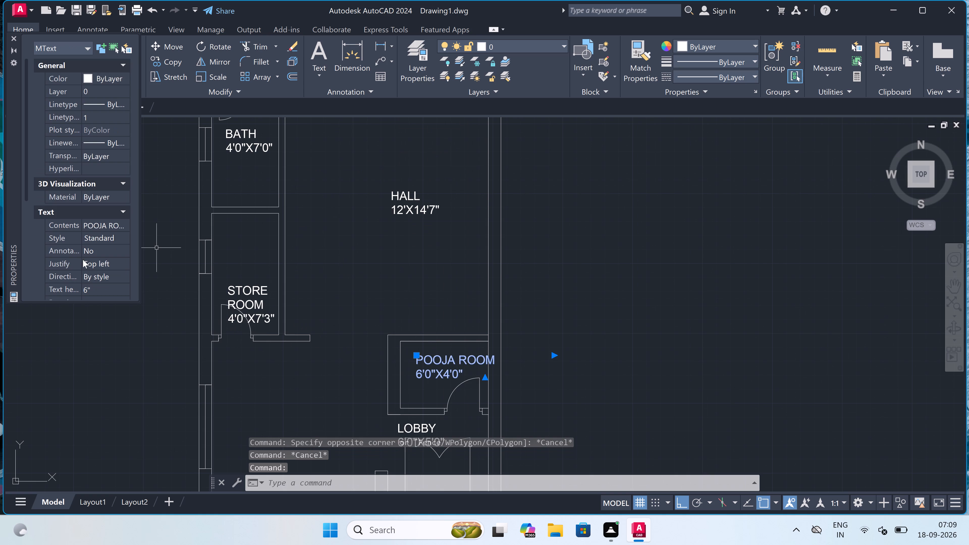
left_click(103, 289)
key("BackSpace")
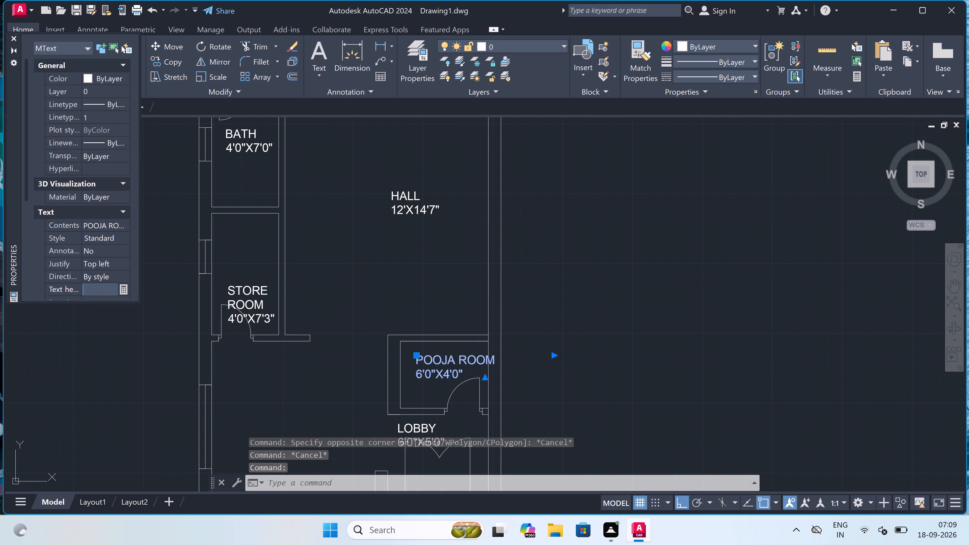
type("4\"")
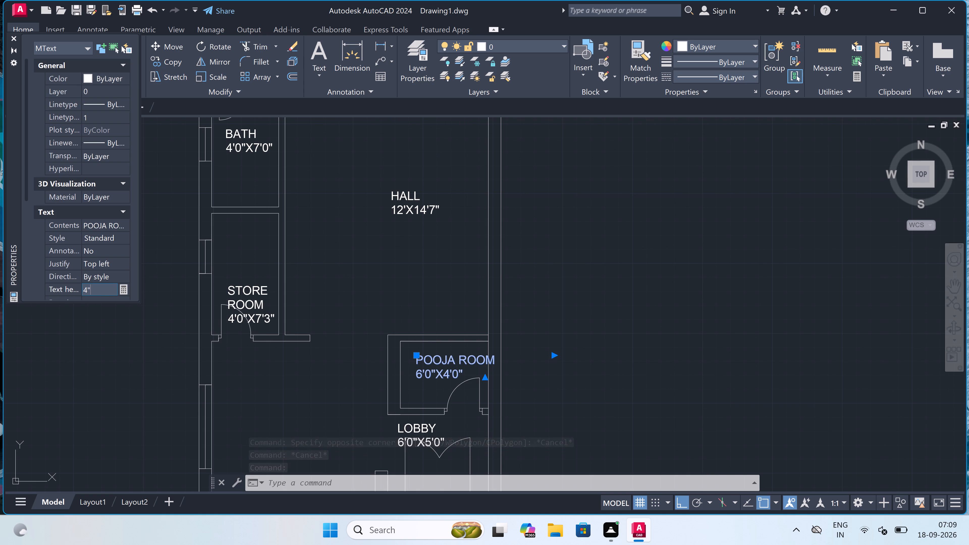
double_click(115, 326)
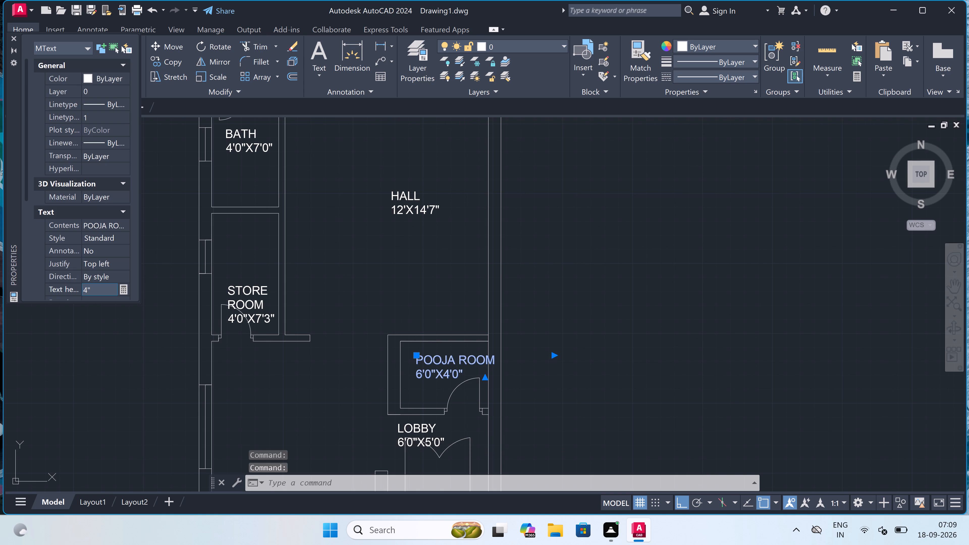
Set the POOJA ROOM label's text height to 5" and clear the selection.
left_click(100, 288)
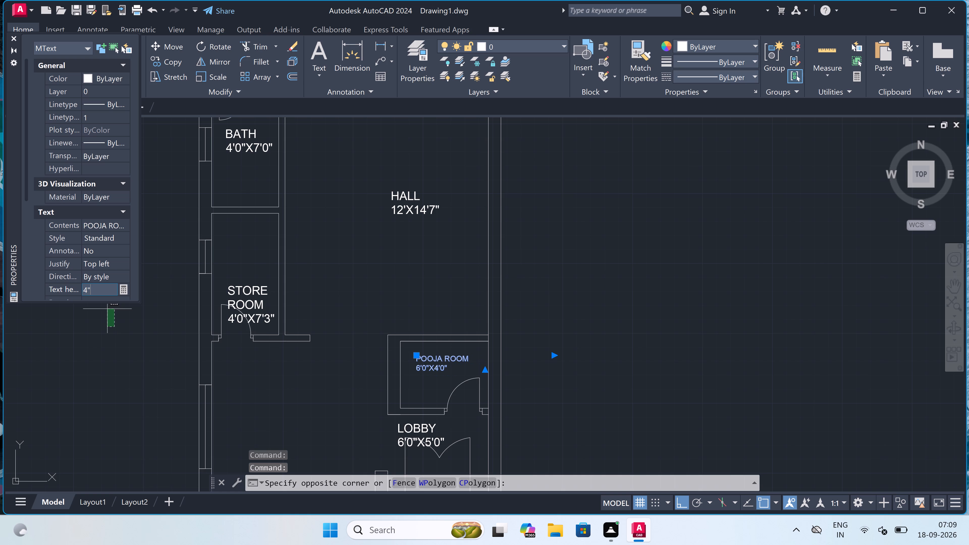
key("BackSpace")
key("BackSpace")
key("BackSpace")
key("BackSpace")
key("BackSpace")
key("BackSpace")
key("BackSpace")
key("BackSpace")
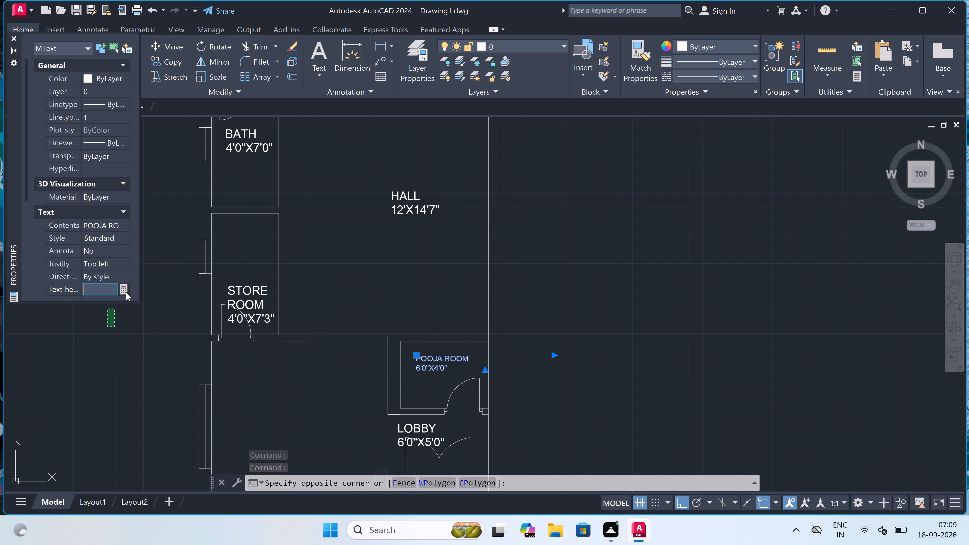
key("5")
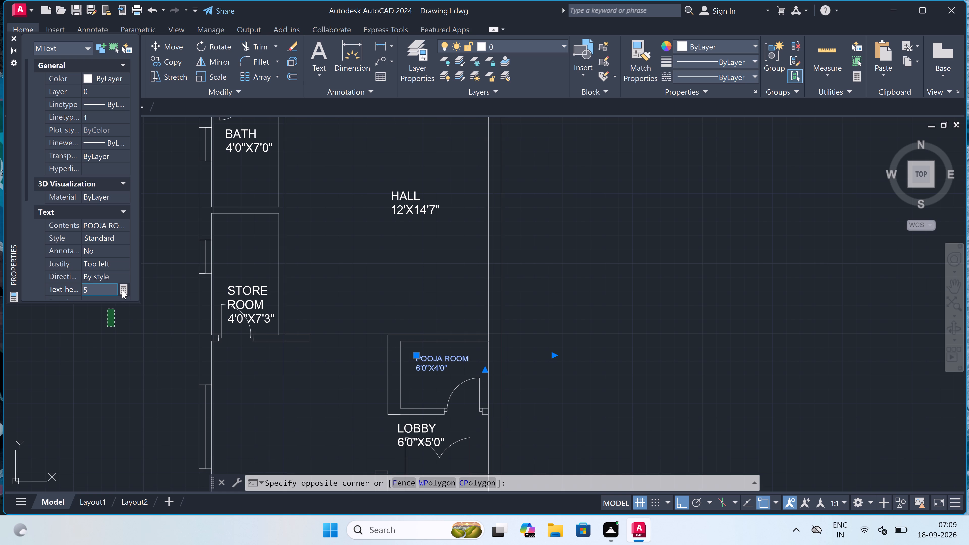
key("shift+quotedbl")
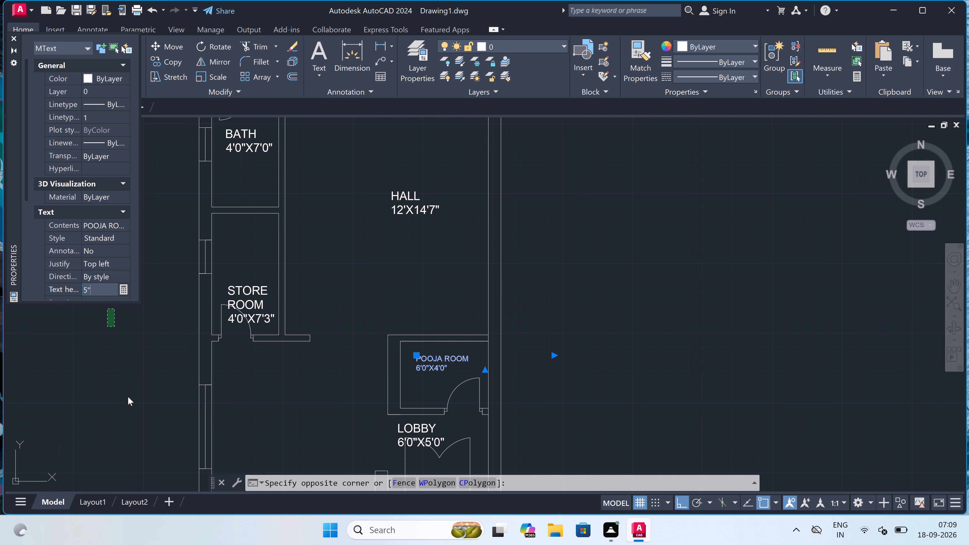
left_click(128, 397)
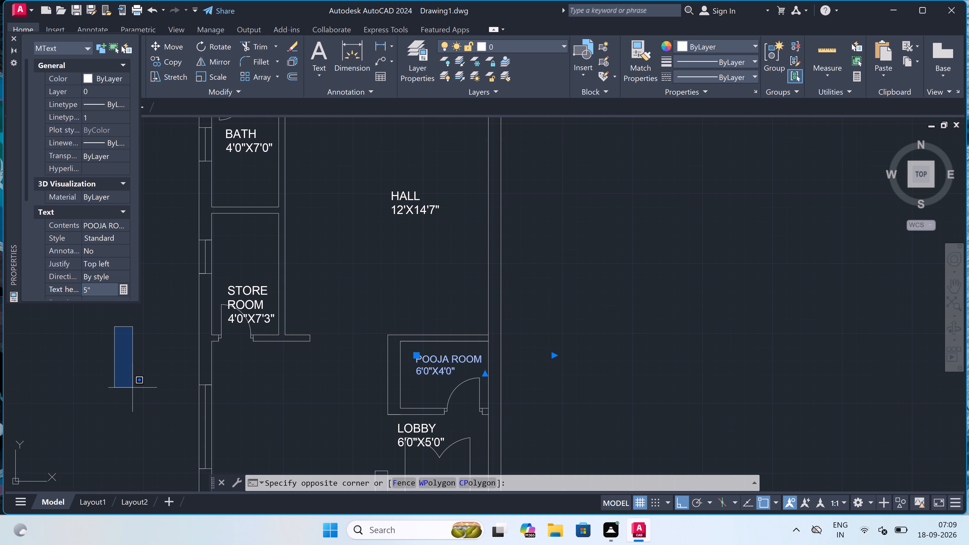
key("Escape")
key("Escape")
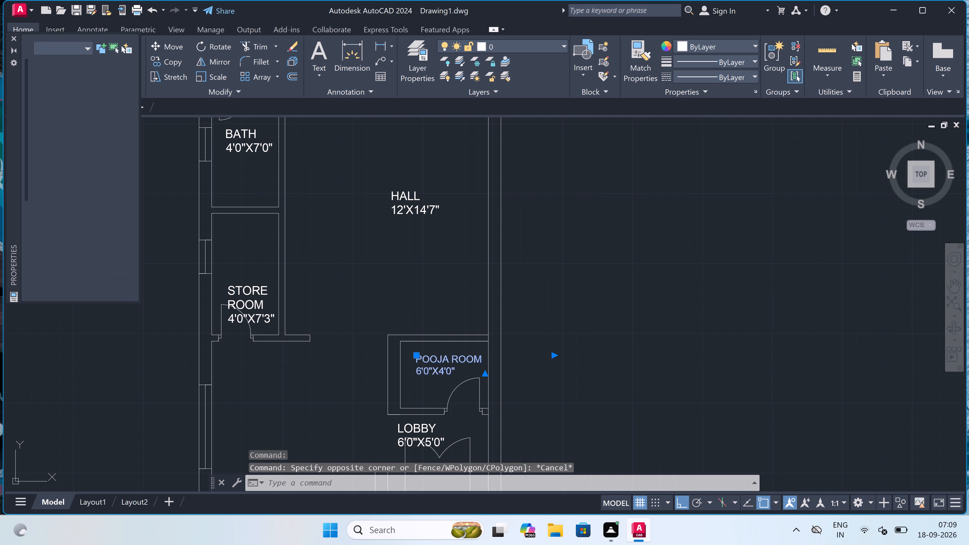
Select the STORE ROOM and LOBBY labels together and set their text height to 5".
scroll(295, 381, "down", 2)
scroll(242, 344, "up", 3)
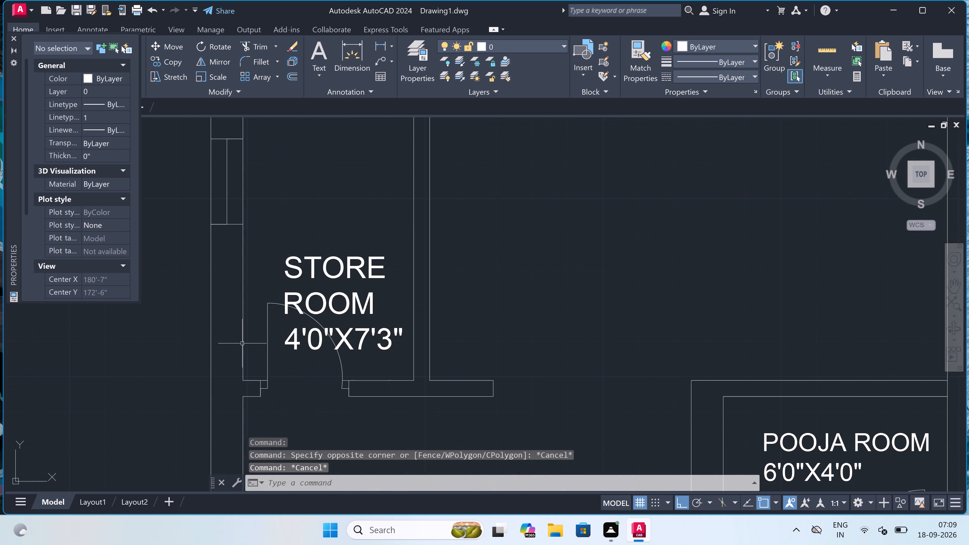
scroll(242, 343, "down", 3)
scroll(200, 325, "up", 3)
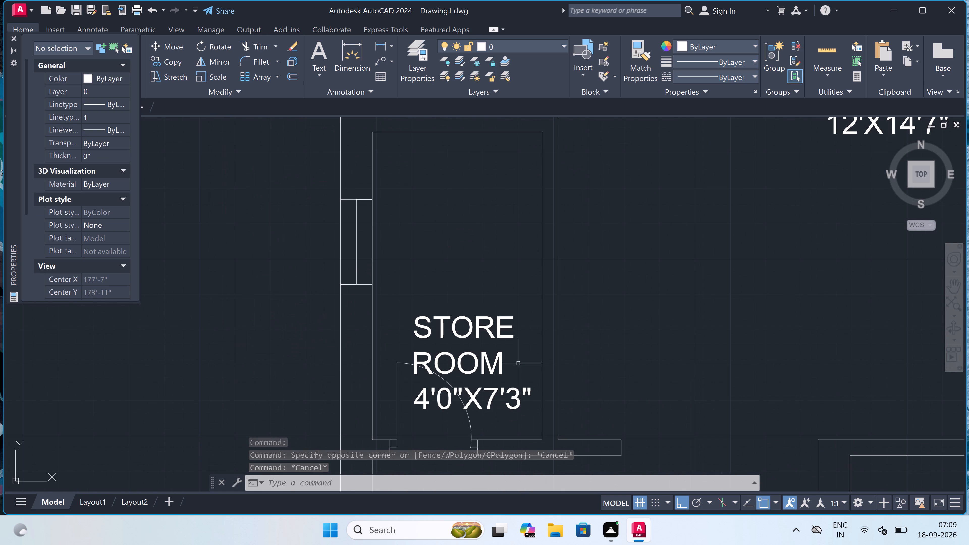
left_click(491, 338)
scroll(451, 319, "down", 4)
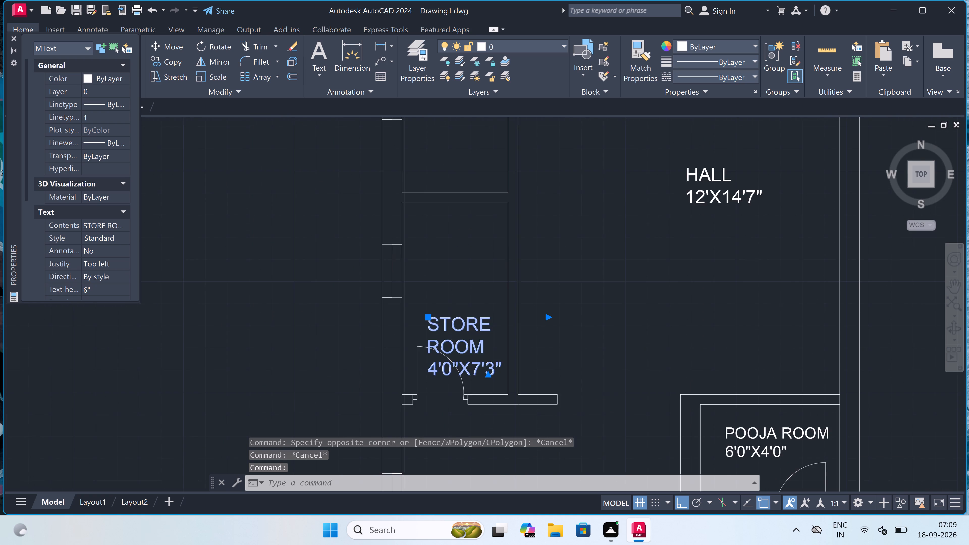
scroll(452, 260, "up", 1)
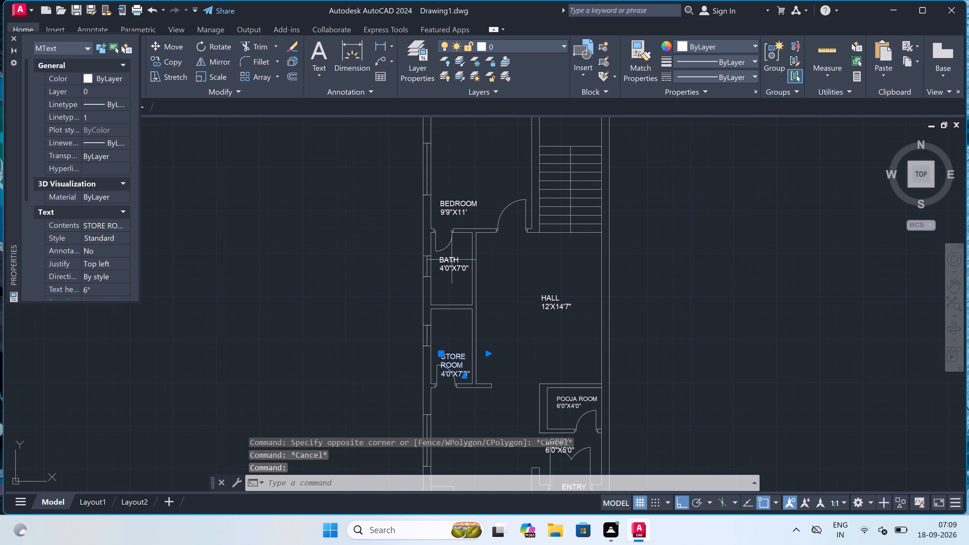
scroll(452, 260, "down", 1)
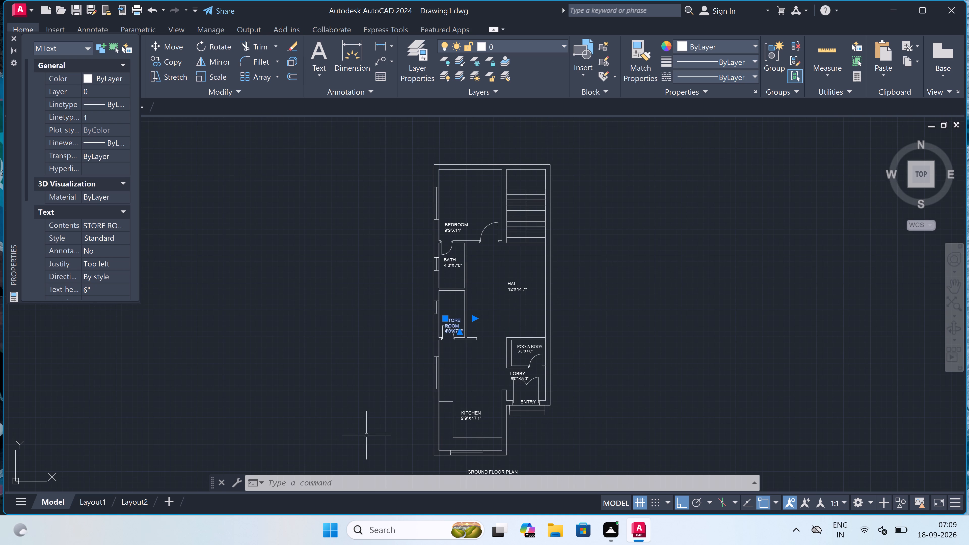
scroll(395, 394, "down", 2)
scroll(443, 384, "up", 2)
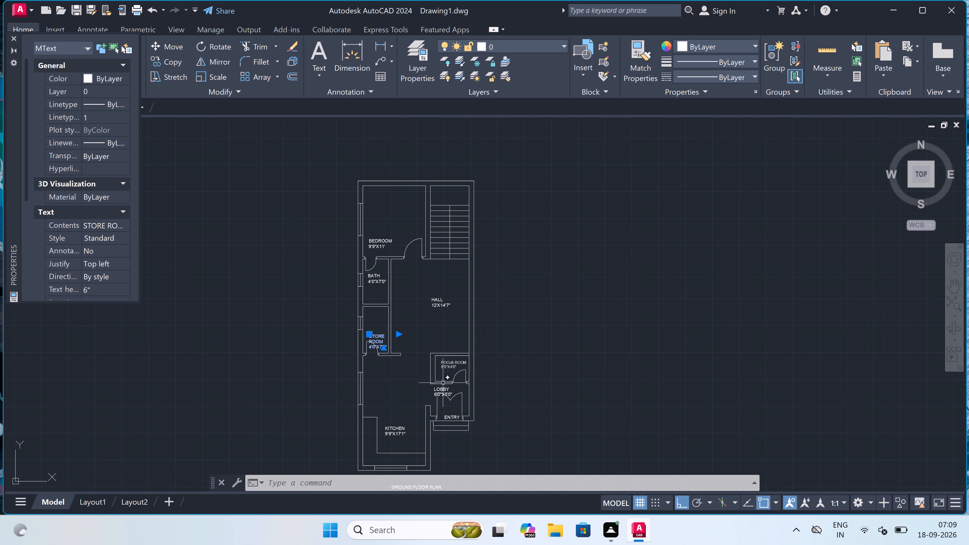
scroll(442, 403, "up", 2)
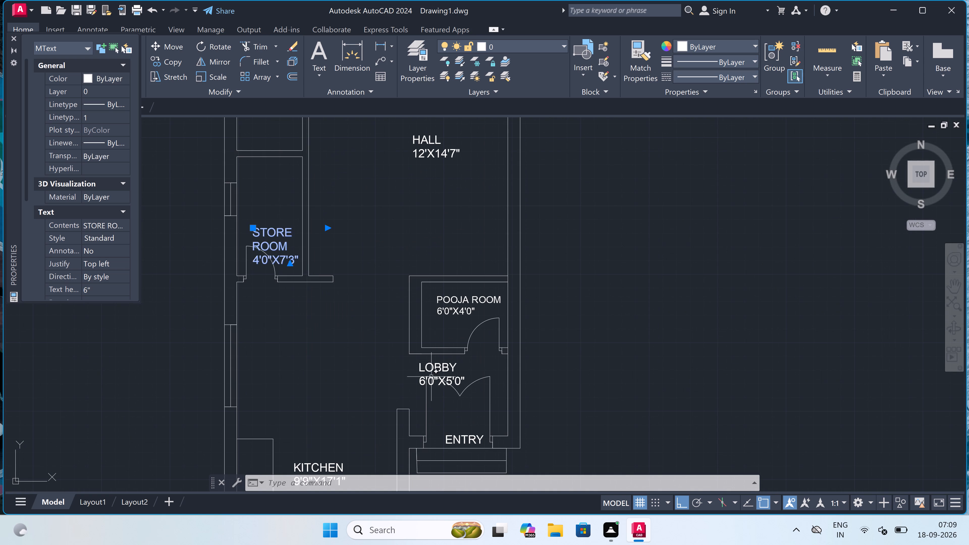
scroll(430, 372, "up", 2)
left_click(430, 364)
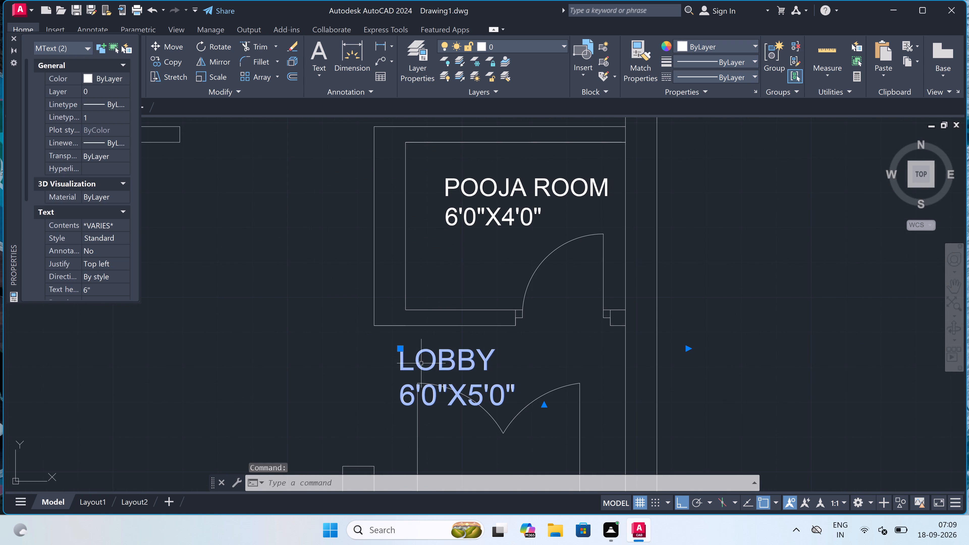
left_click(115, 286)
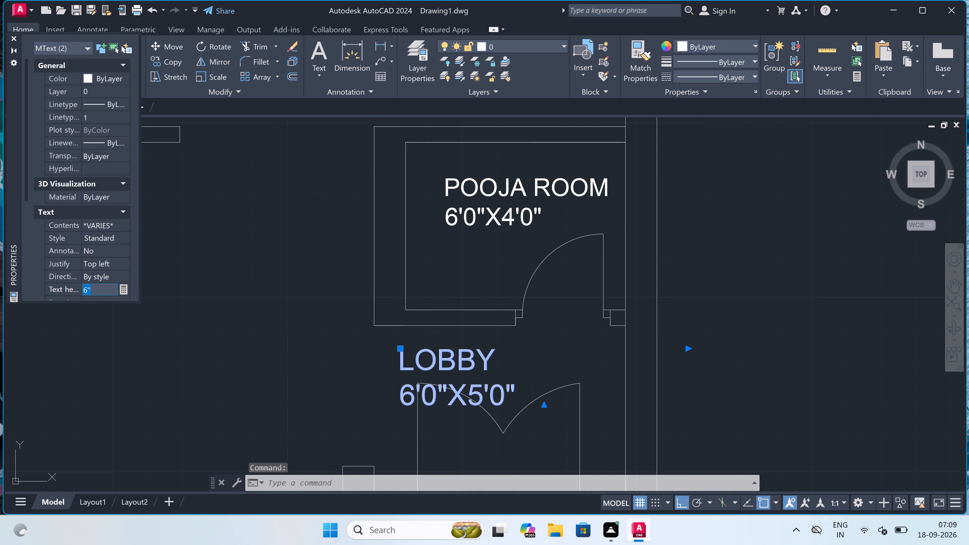
key("BackSpace")
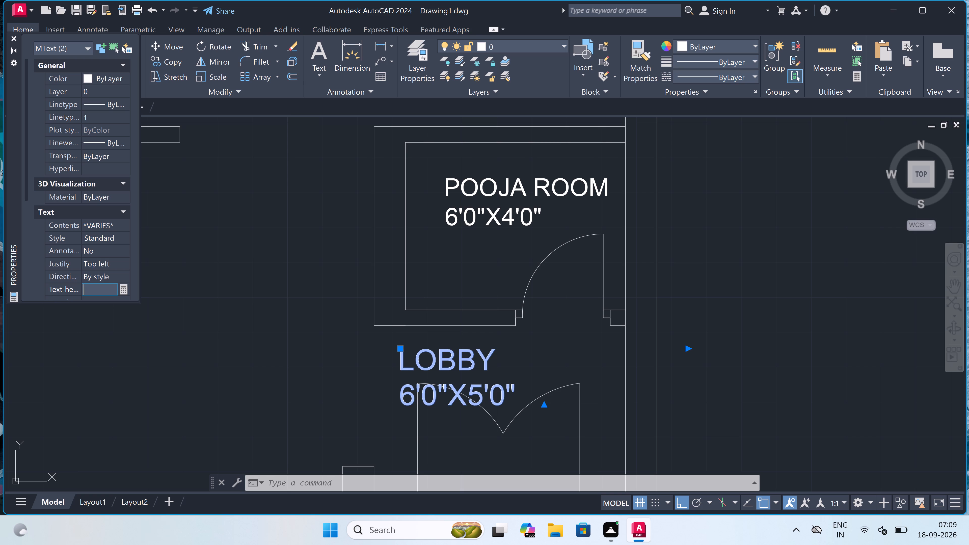
type("5\"")
double_click(231, 282)
scroll(246, 284, "down", 4)
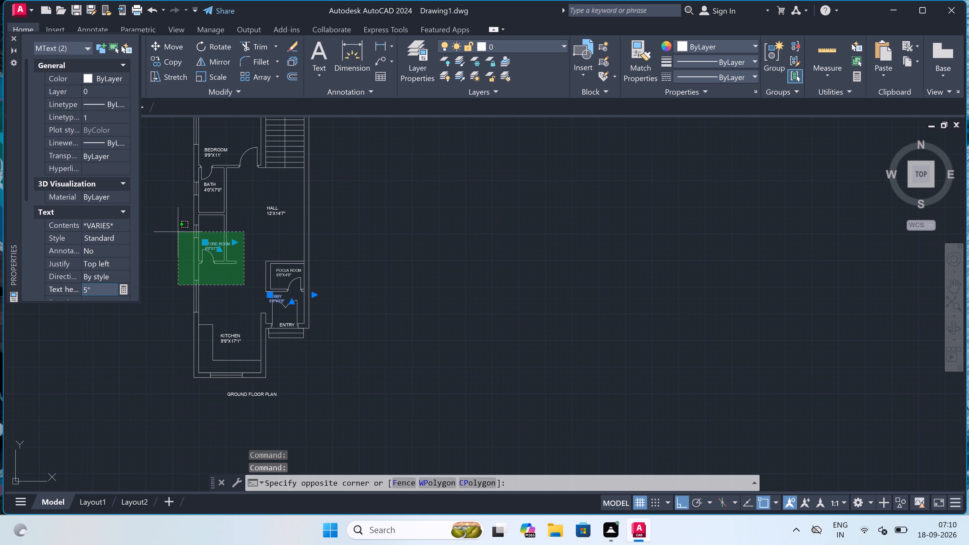
key("Escape")
scroll(182, 232, "up", 3)
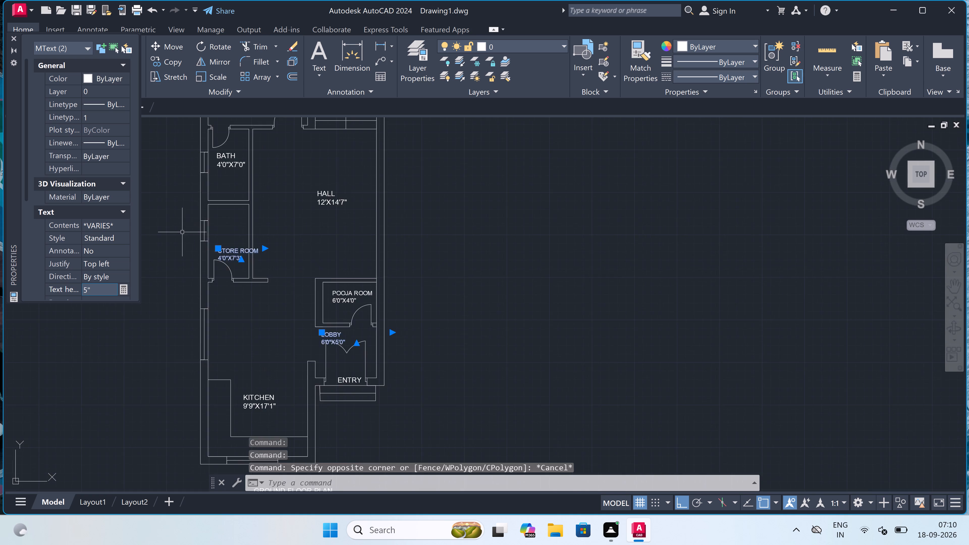
Turn Ortho off and move the STORE ROOM label up from the door into the upper half of the room, beside the window.
key("Escape")
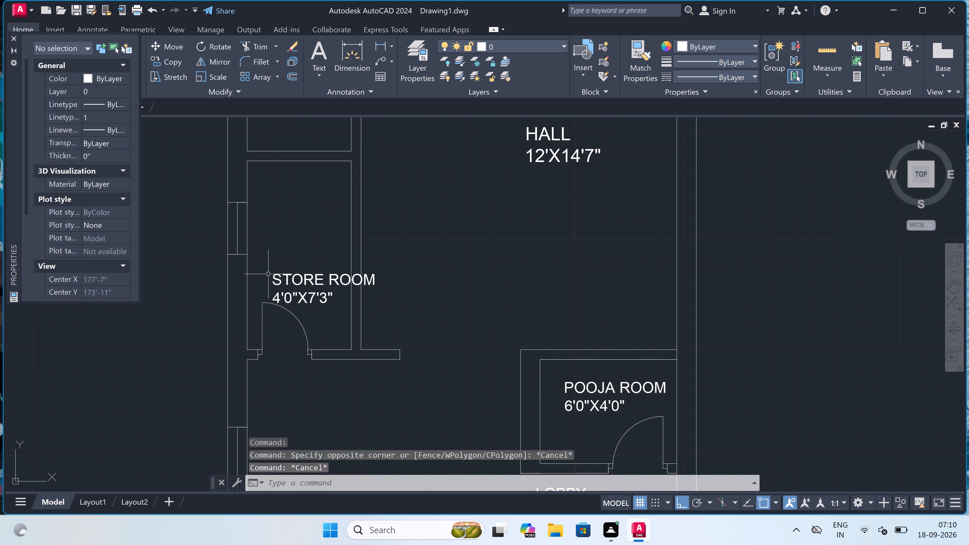
left_click(300, 282)
left_click(273, 275)
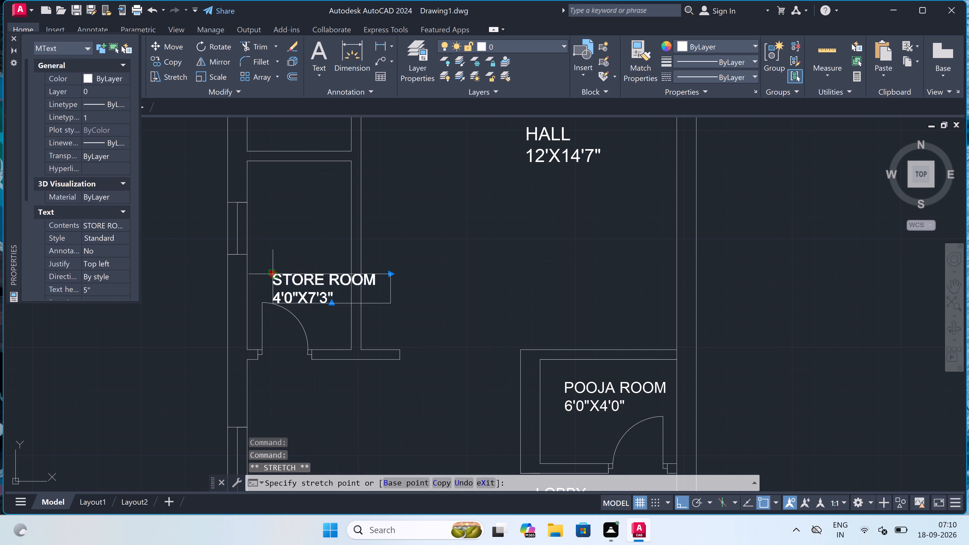
key("F8")
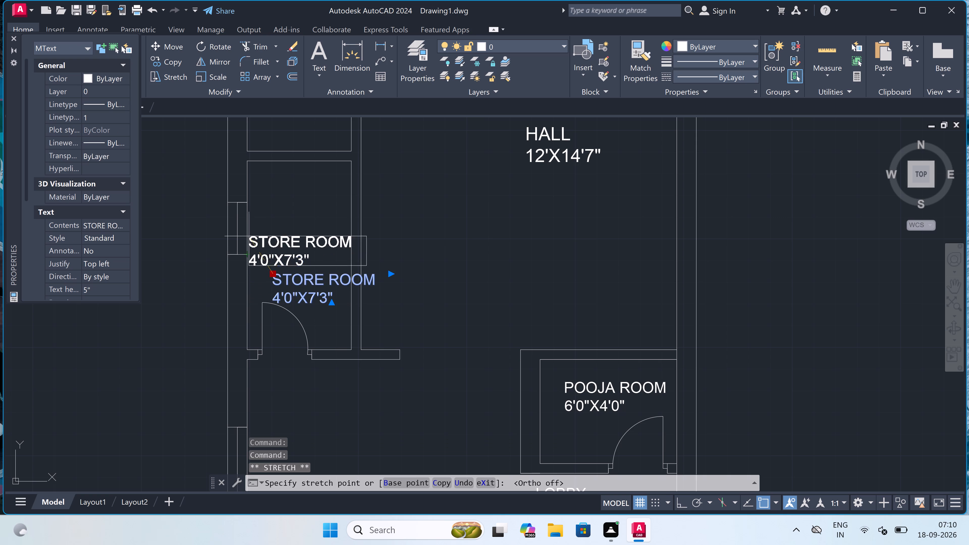
double_click(252, 205)
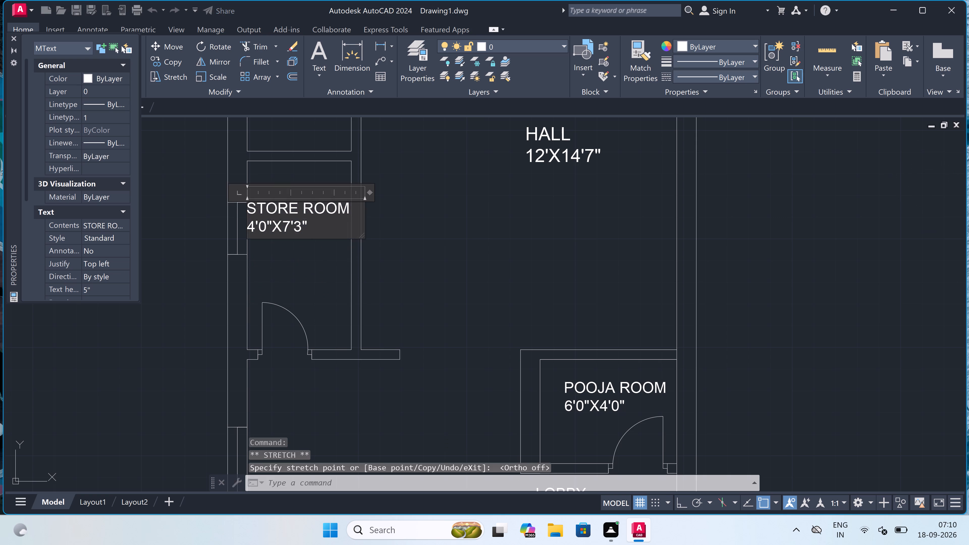
Break the STORE ROOM label so that ROOM sits on its own line above the 4'0"X7'3" size.
left_click(297, 209)
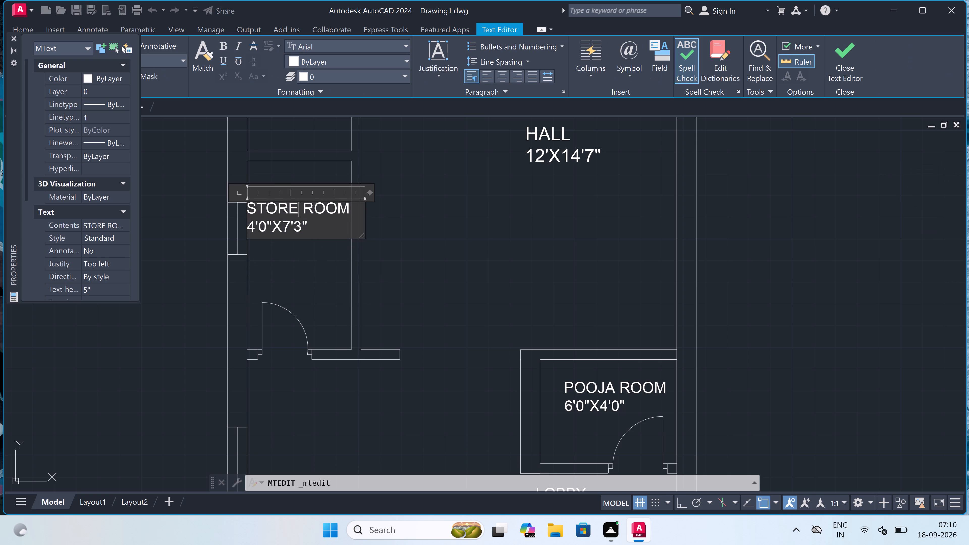
key("Return")
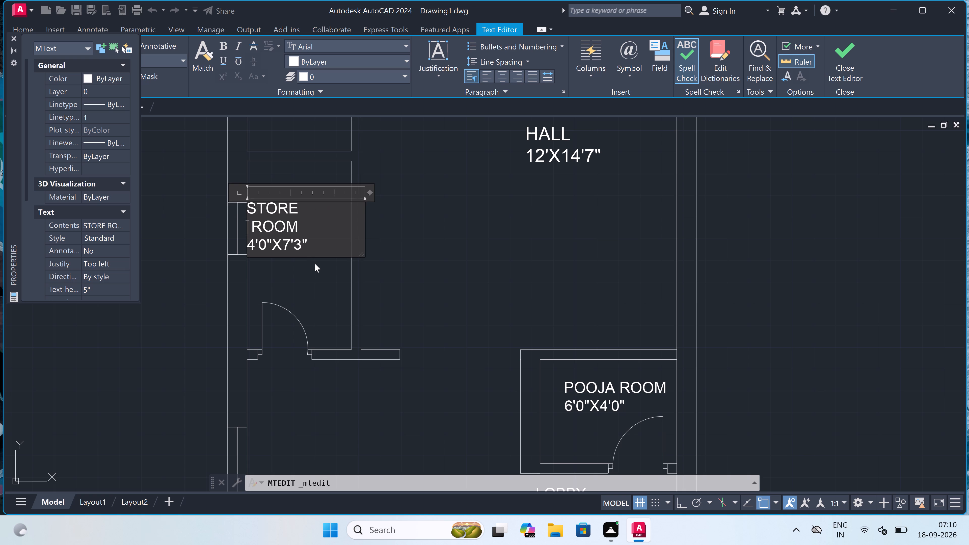
left_click(316, 264)
double_click(271, 213)
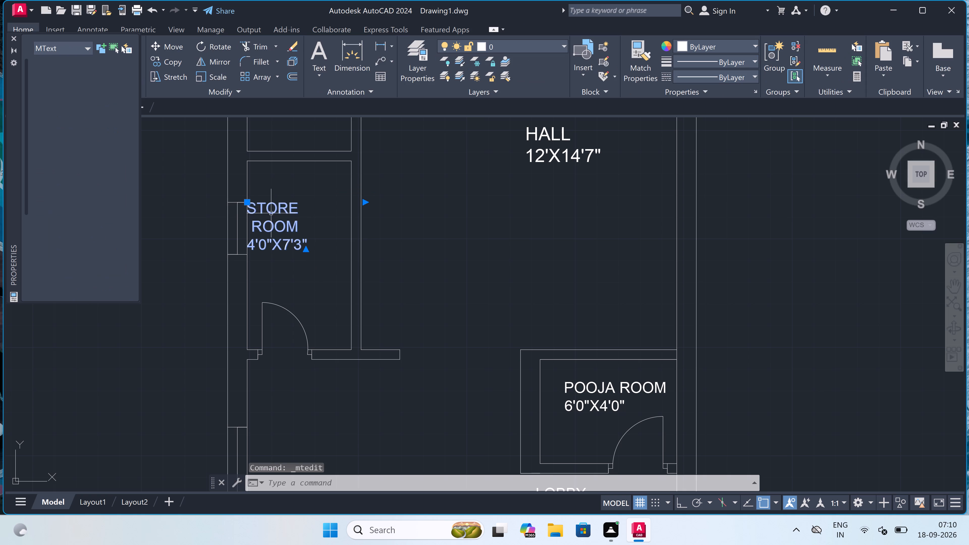
left_click(261, 284)
Move the STORE ROOM label away from the window wall to the middle of the store room's width.
left_click(254, 226)
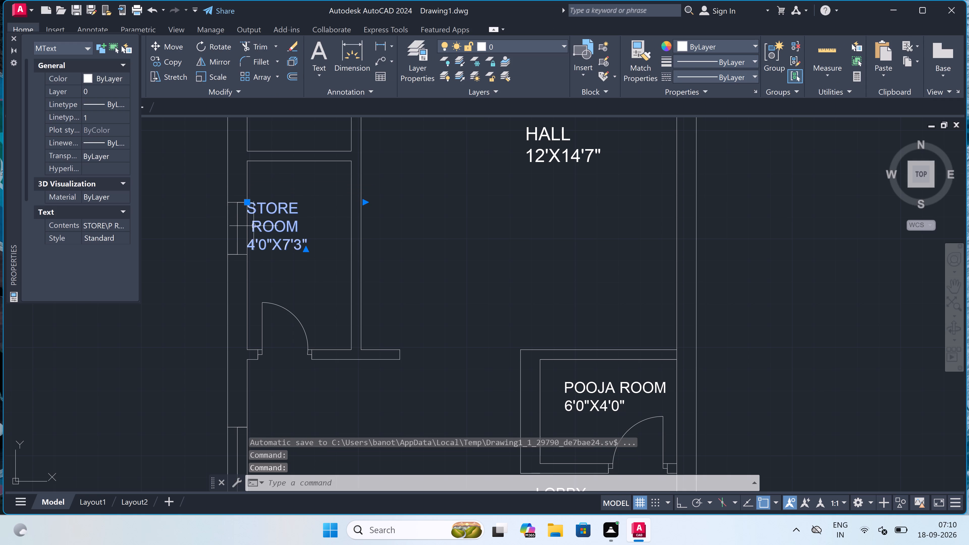
left_click(250, 204)
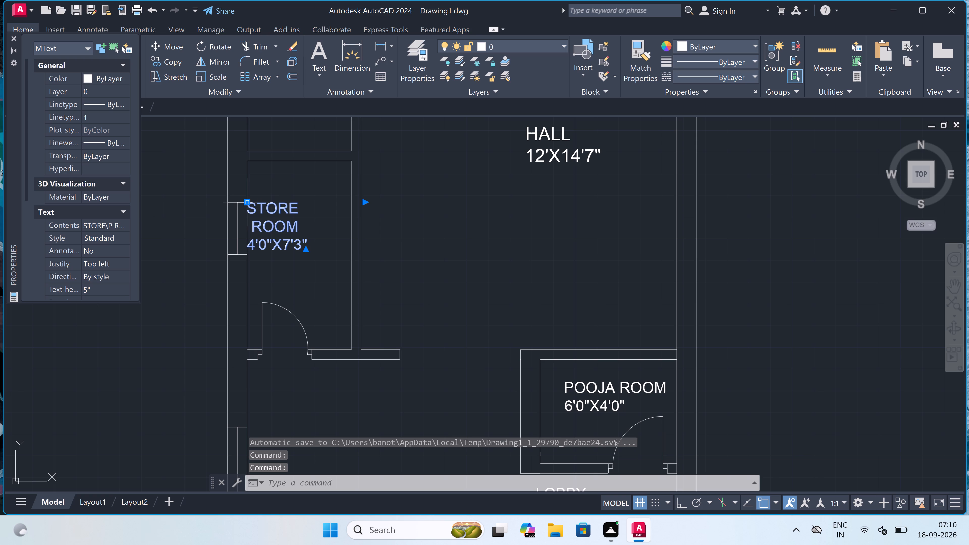
left_click(272, 205)
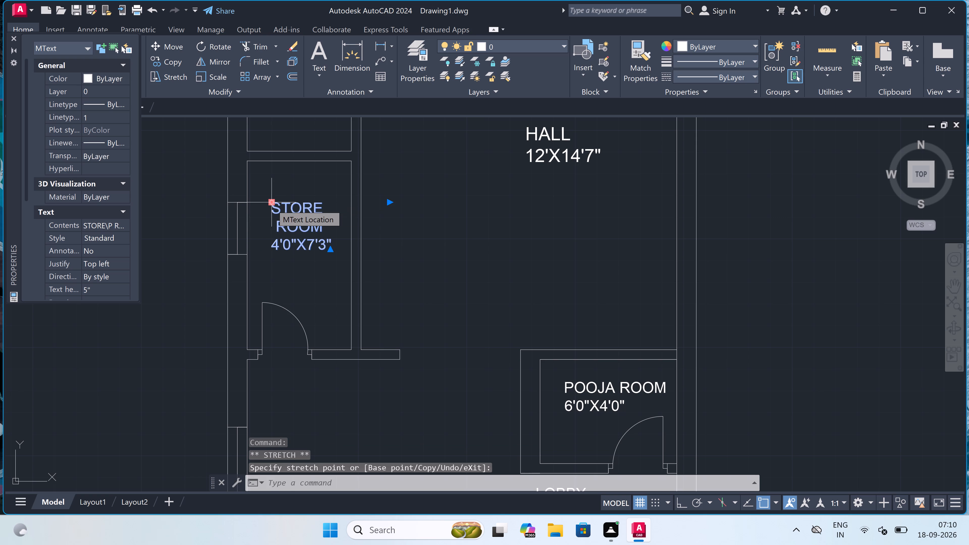
key("Escape")
Set the LOBBY label's text height to 4".
scroll(275, 208, "down", 7)
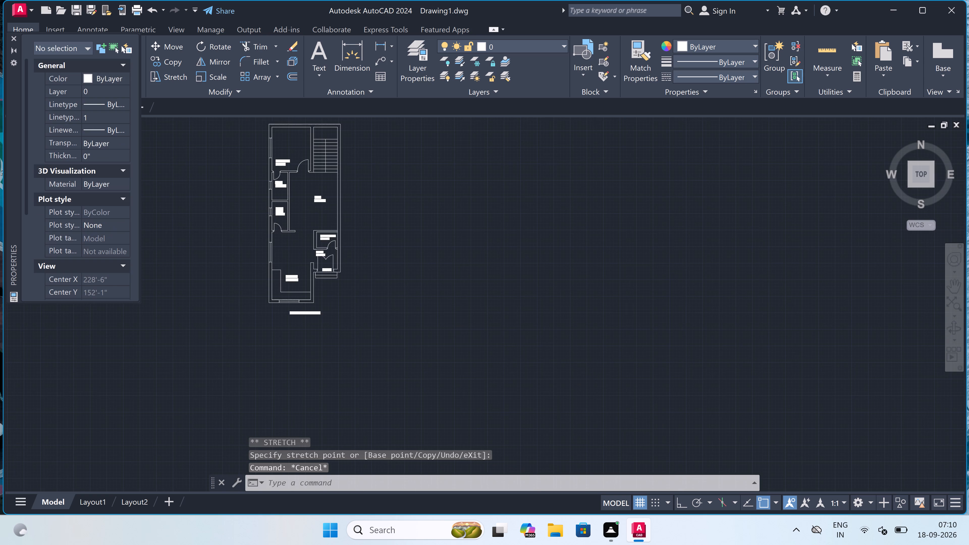
scroll(286, 246, "up", 3)
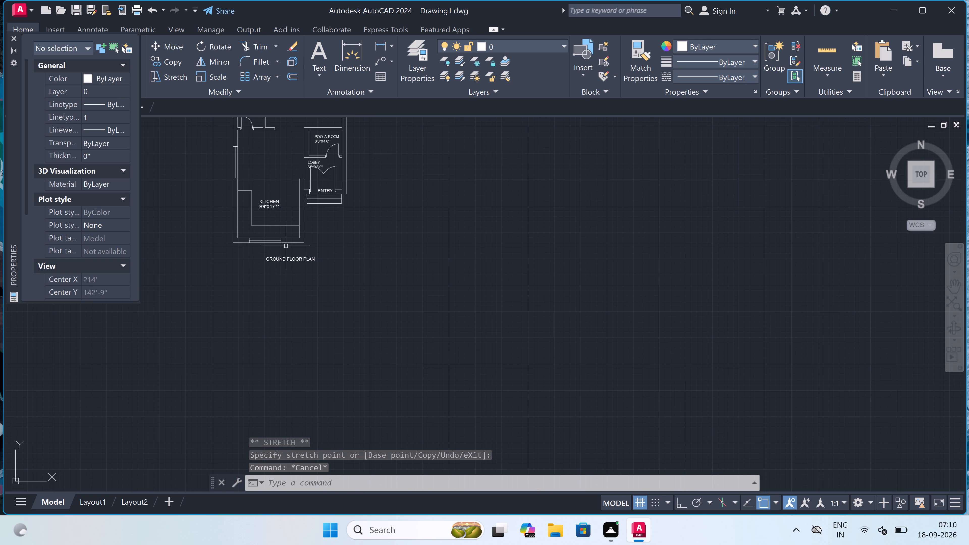
scroll(968, 0, "down", 1)
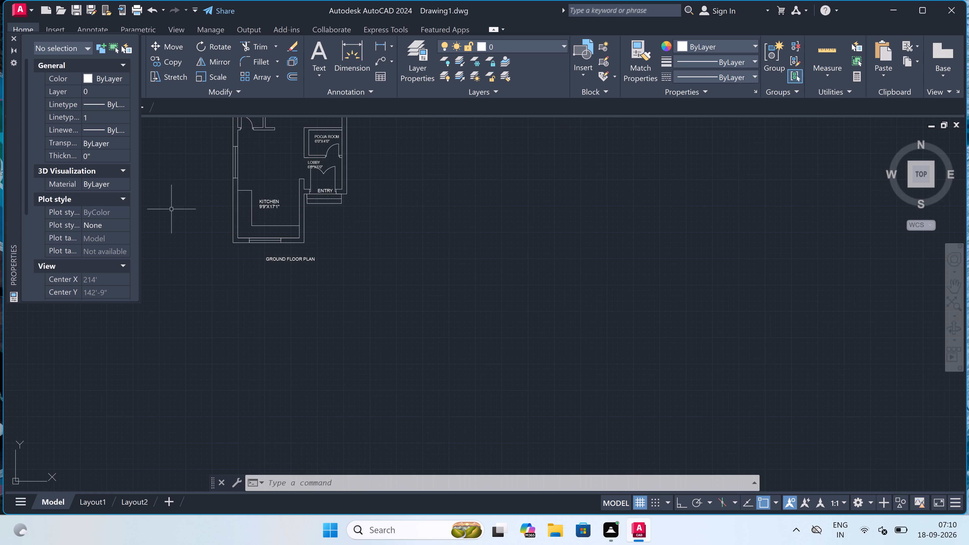
scroll(326, 155, "up", 4)
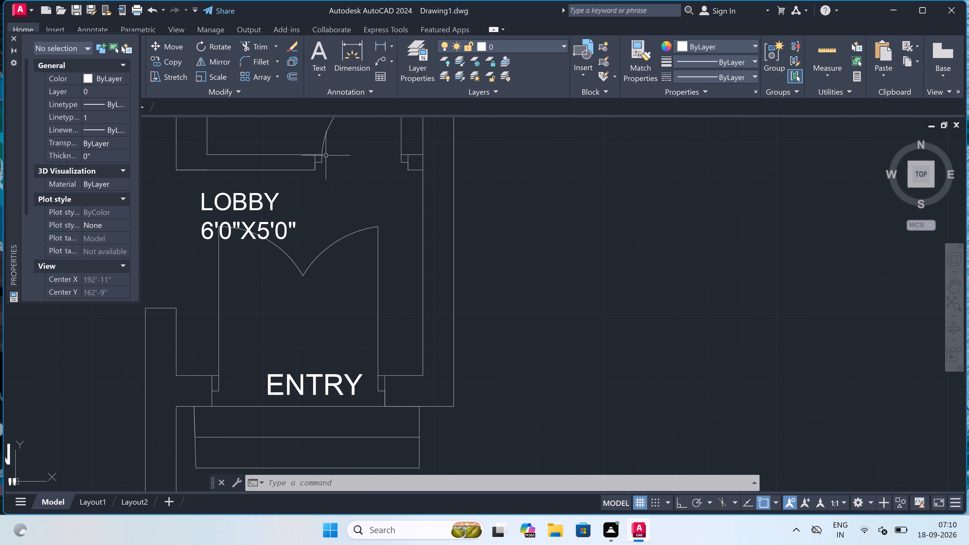
left_click(266, 189)
left_click(221, 213)
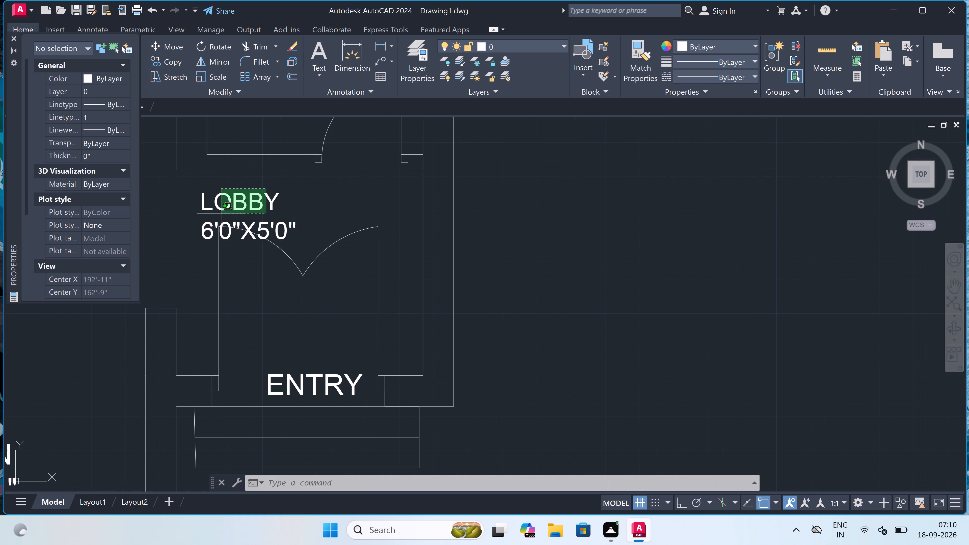
left_click(105, 290)
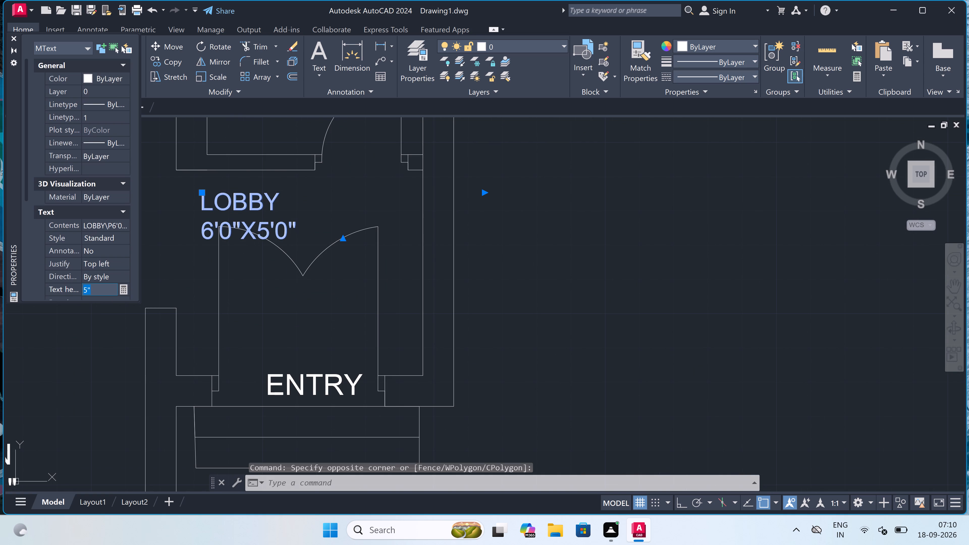
key("BackSpace")
type("4\"")
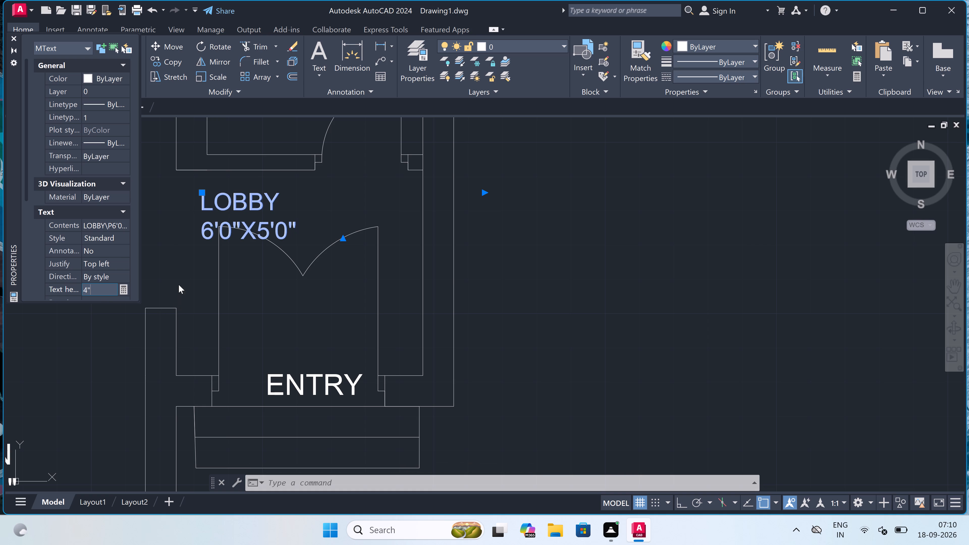
double_click(185, 276)
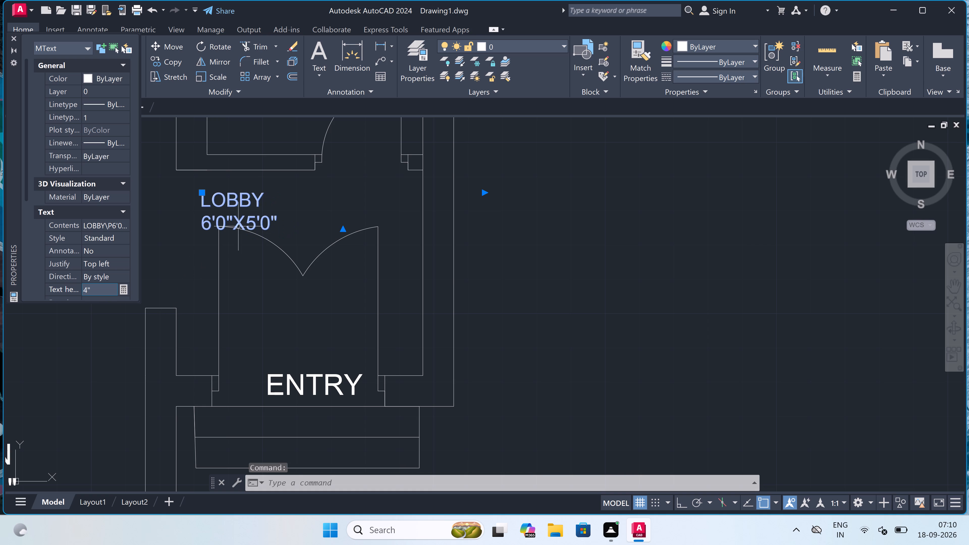
Move the LOBBY label clear of the entry's double-door arcs, centring it between the door and the pooja room wall.
left_click(200, 191)
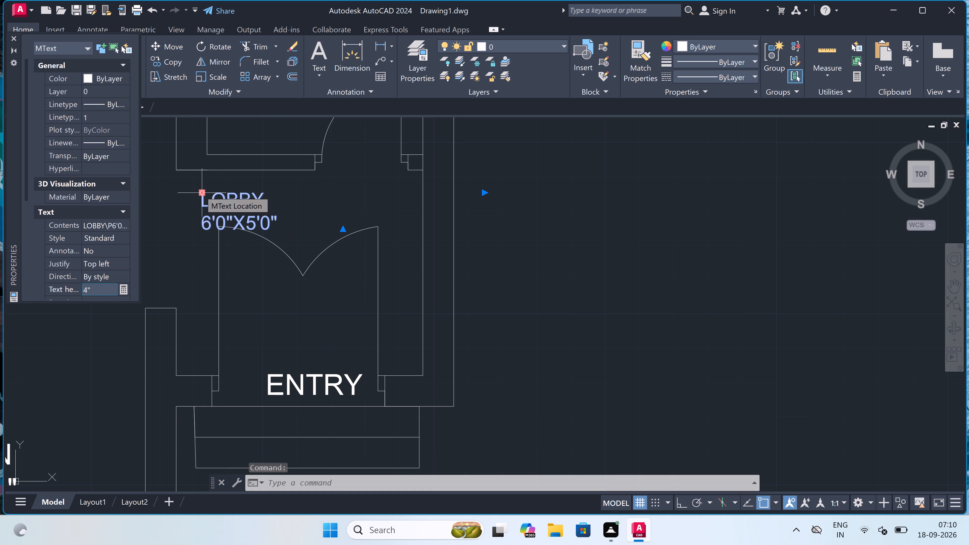
left_click(268, 188)
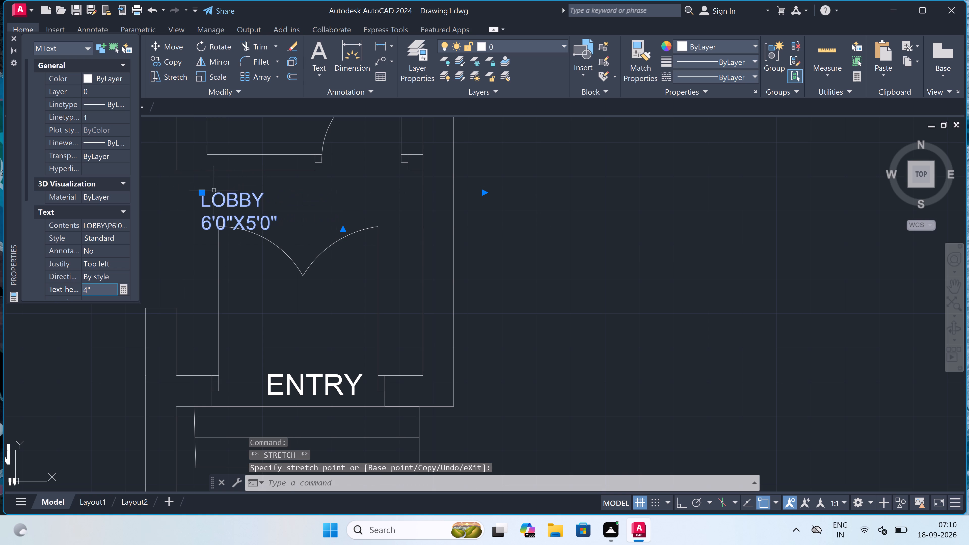
left_click_drag(199, 194, 205, 194)
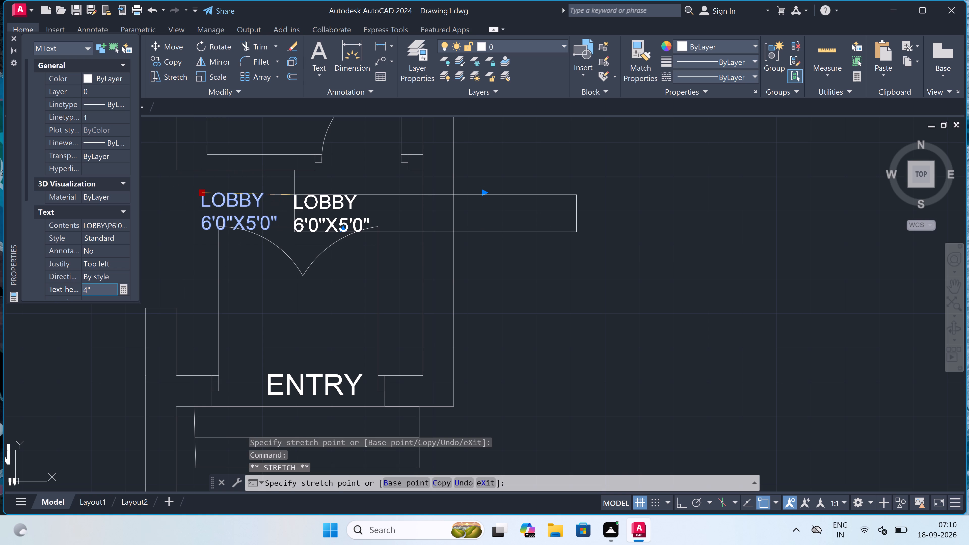
left_click(277, 185)
key("Escape")
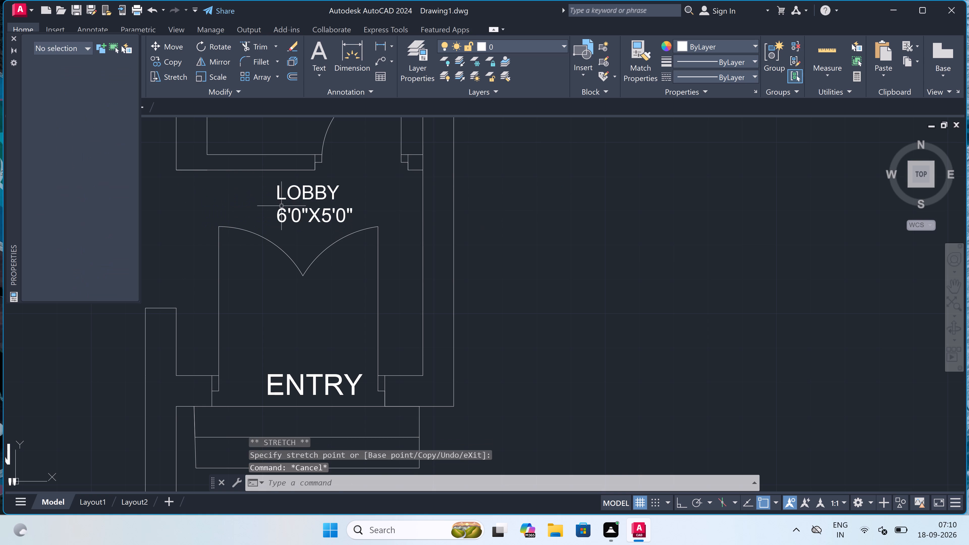
Set the ENTRY label's text height to 4" and clear the selection.
left_click(295, 393)
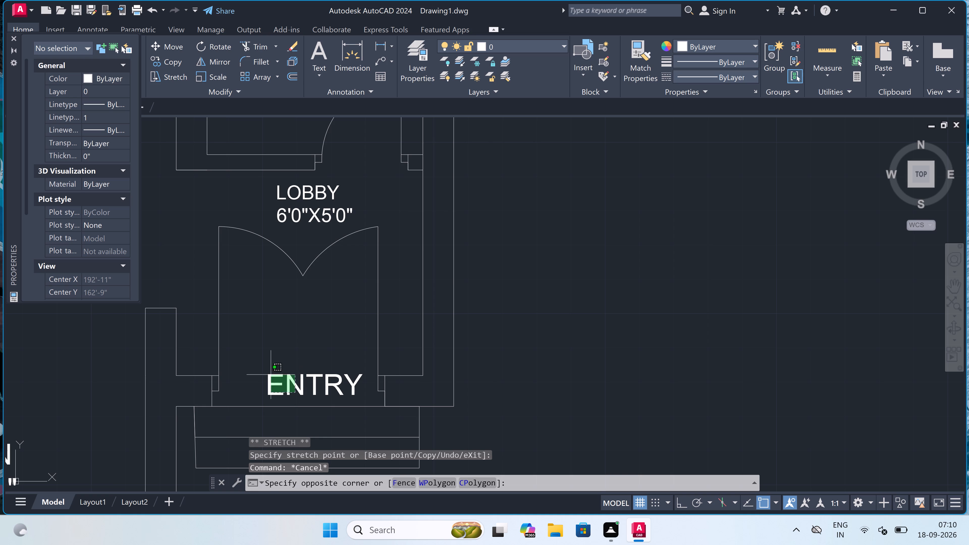
left_click(271, 375)
double_click(112, 282)
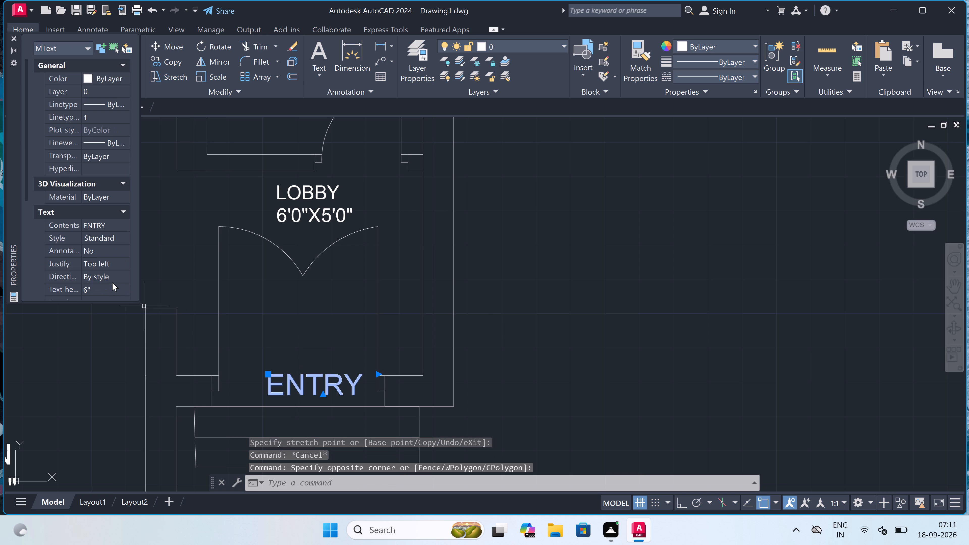
key("BackSpace")
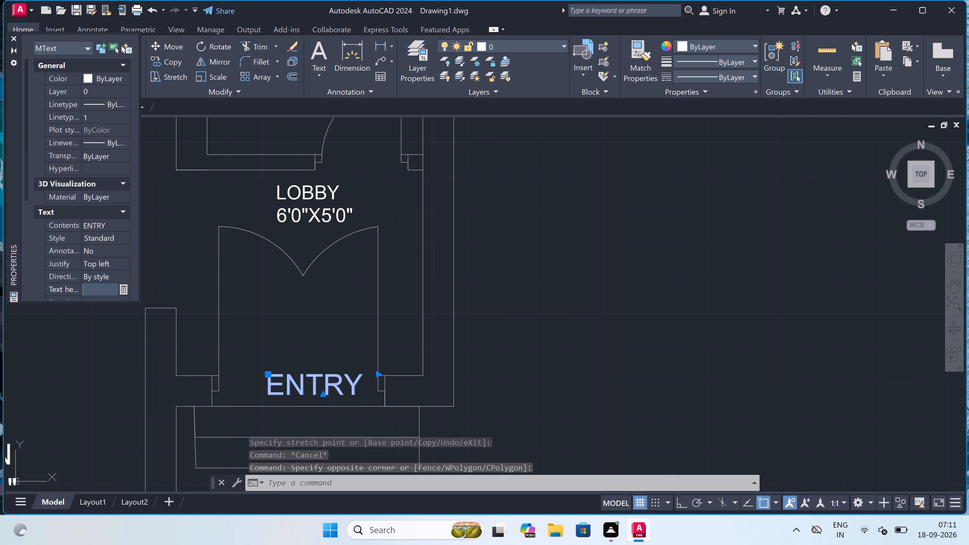
type("4\"")
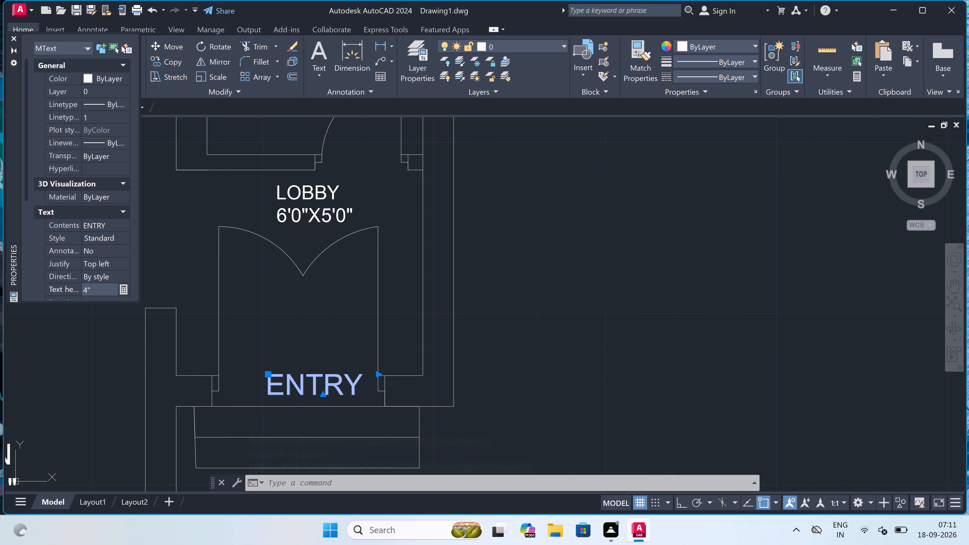
left_click(277, 332)
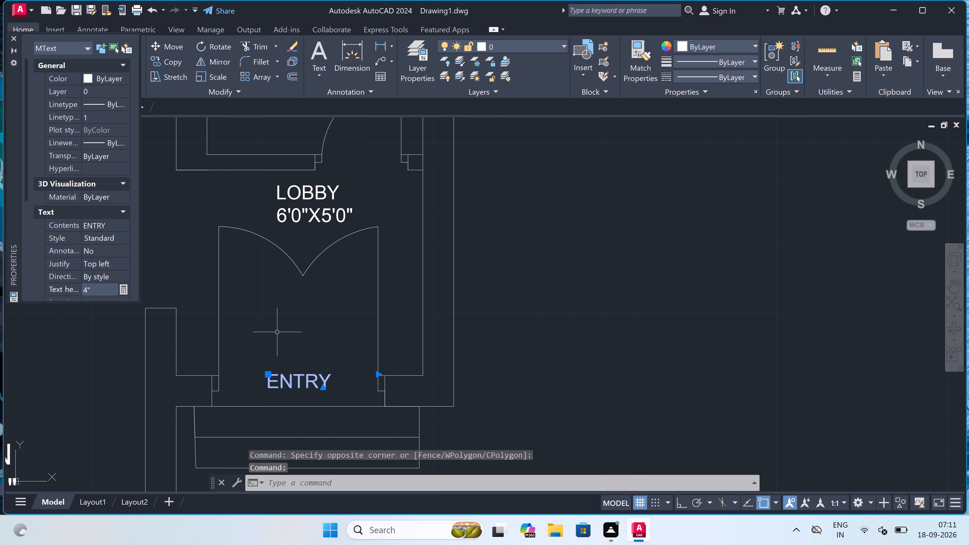
key("Escape")
Set the GROUND FLOOR PLAN title's text height to 11" and clear the selection.
scroll(302, 332, "down", 6)
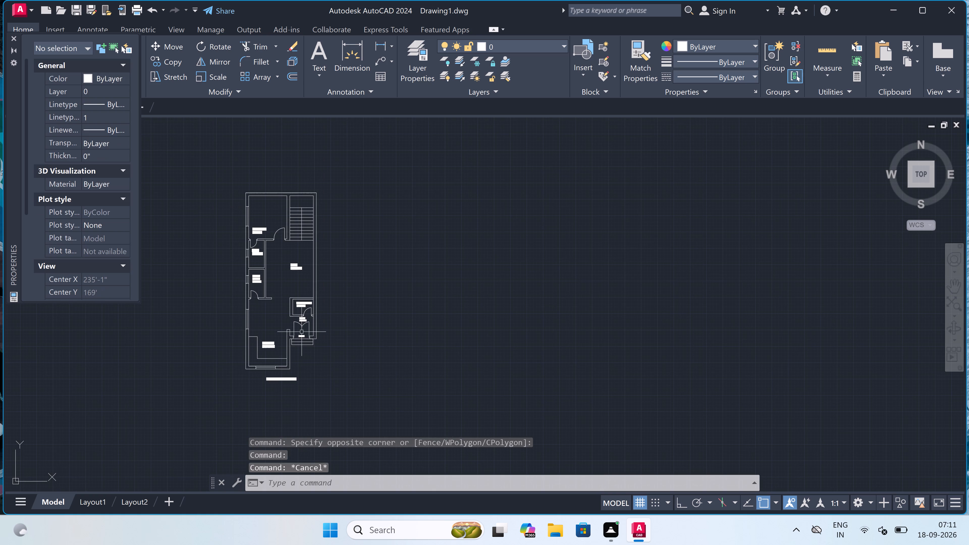
scroll(278, 370, "up", 3)
scroll(278, 374, "down", 3)
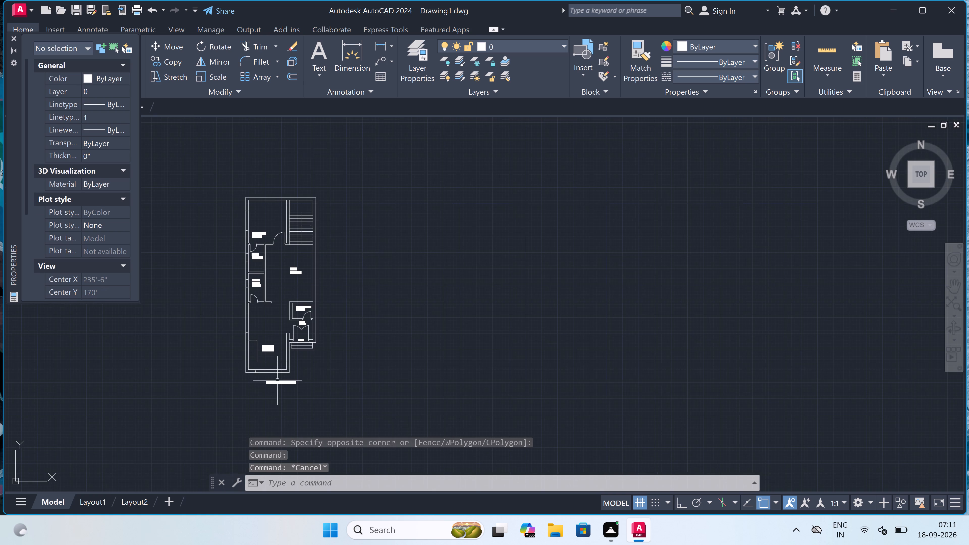
scroll(277, 383, "up", 4)
left_click(277, 382)
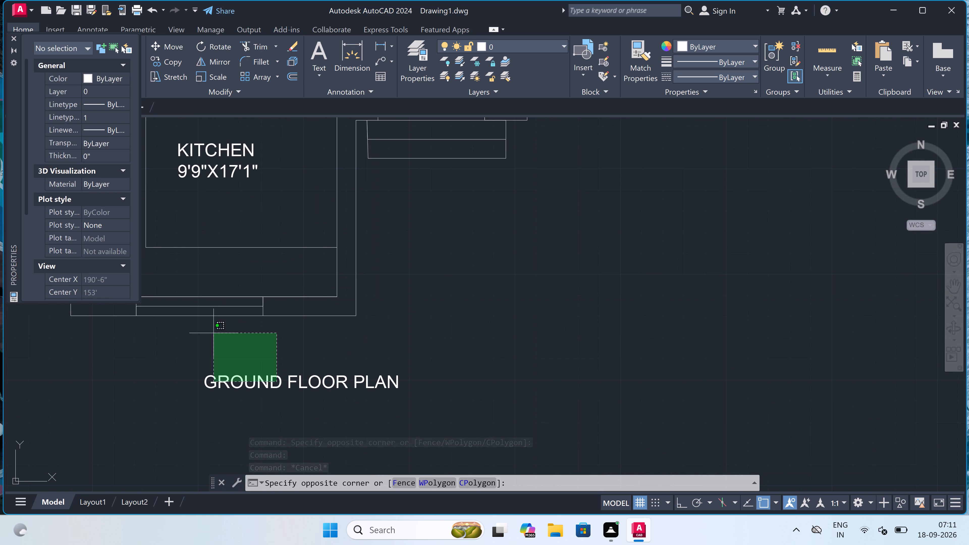
left_click(159, 375)
left_click_drag(104, 282, 105, 285)
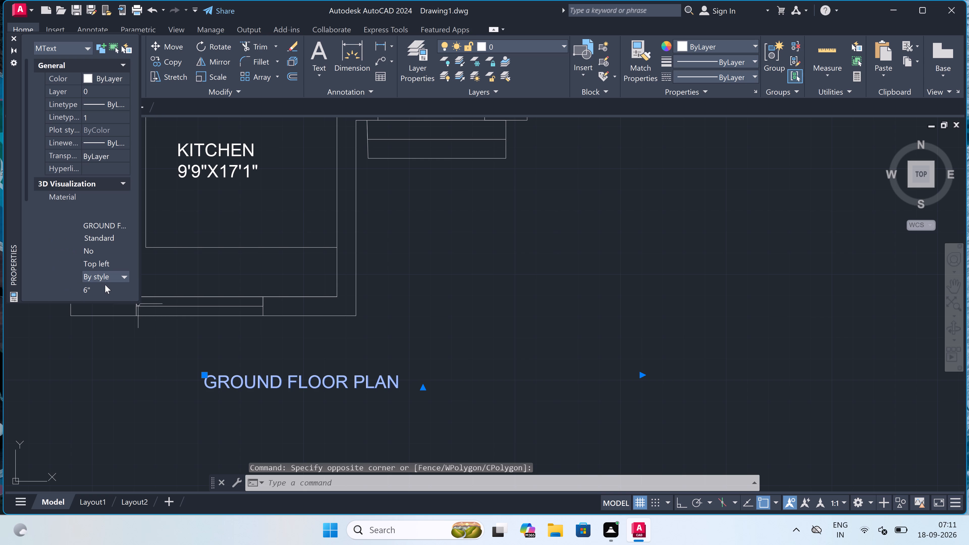
left_click(105, 289)
key("BackSpace")
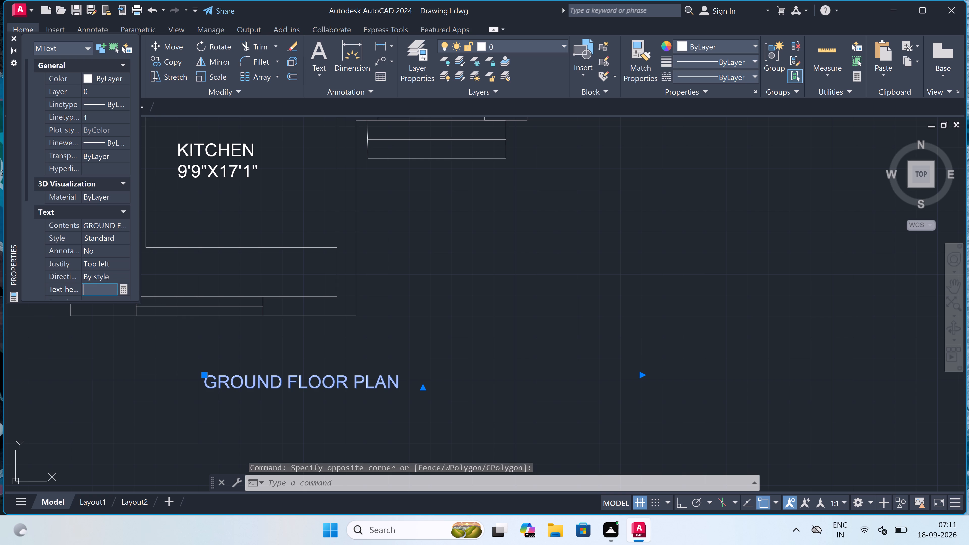
type("11\"")
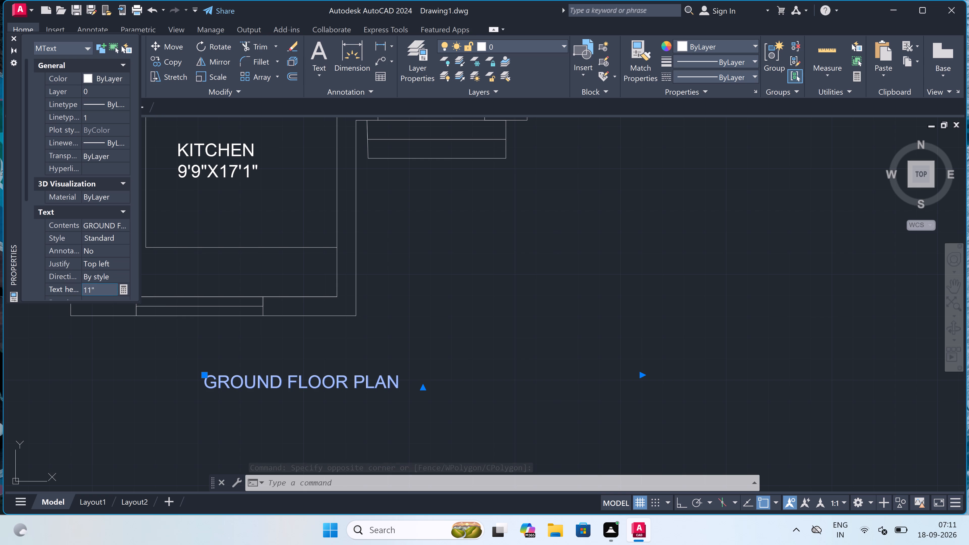
left_click(101, 380)
key("Escape")
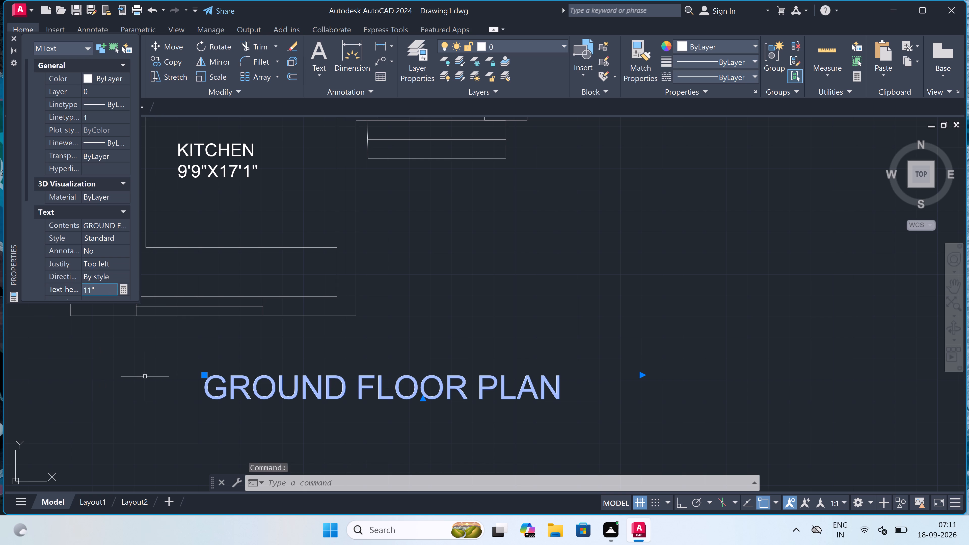
scroll(291, 388, "down", 5)
scroll(277, 398, "up", 1)
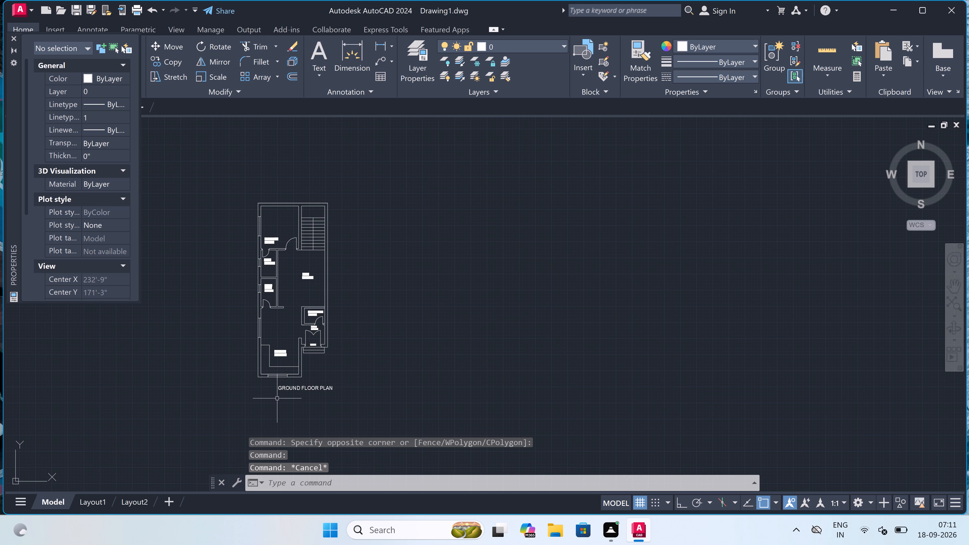
Move the GROUND FLOOR PLAN title so it sits centred just below the plan and clear the selection.
scroll(277, 398, "up", 1)
left_click(289, 376)
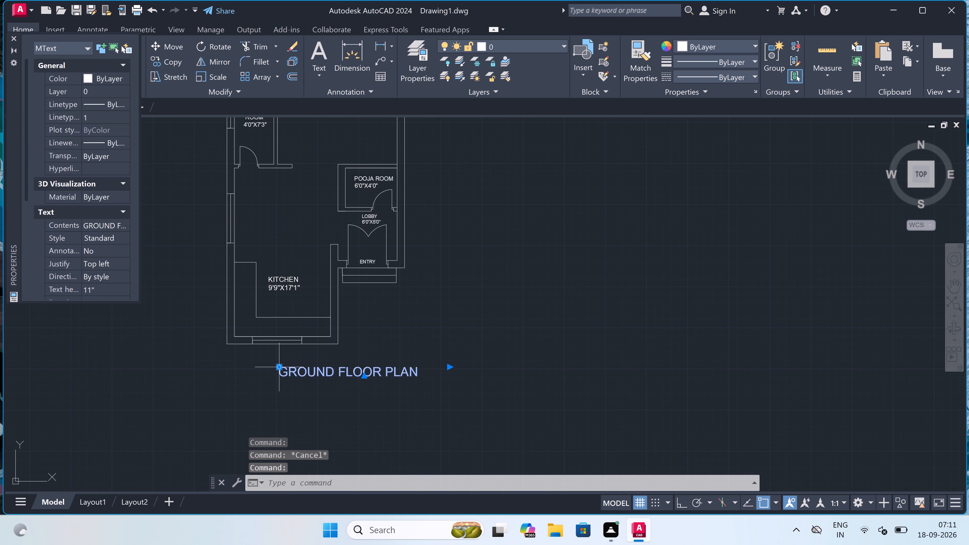
left_click(279, 365)
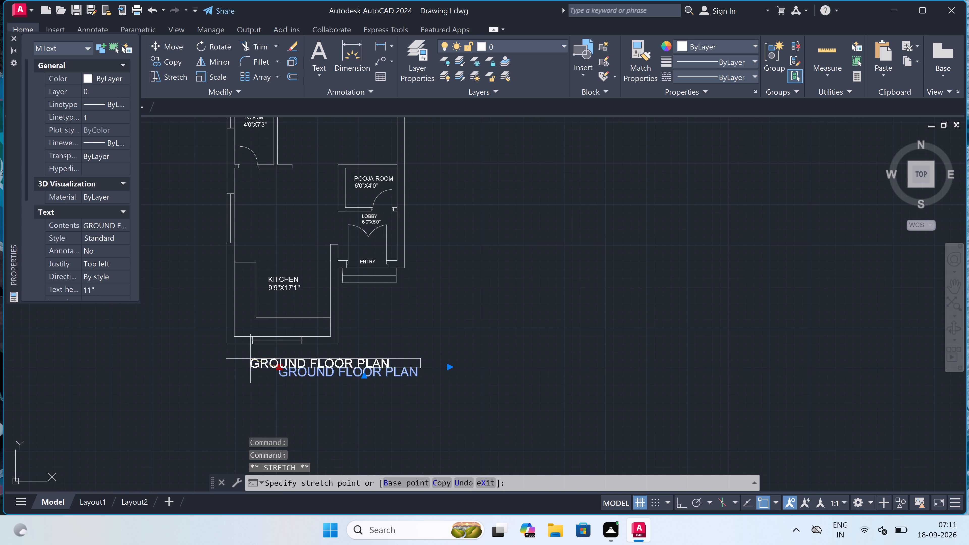
left_click(246, 365)
key("Escape")
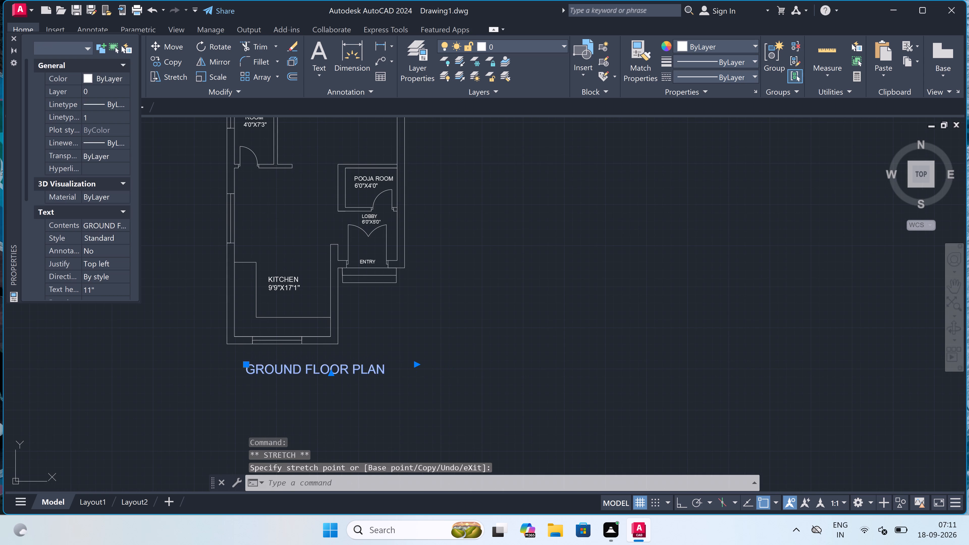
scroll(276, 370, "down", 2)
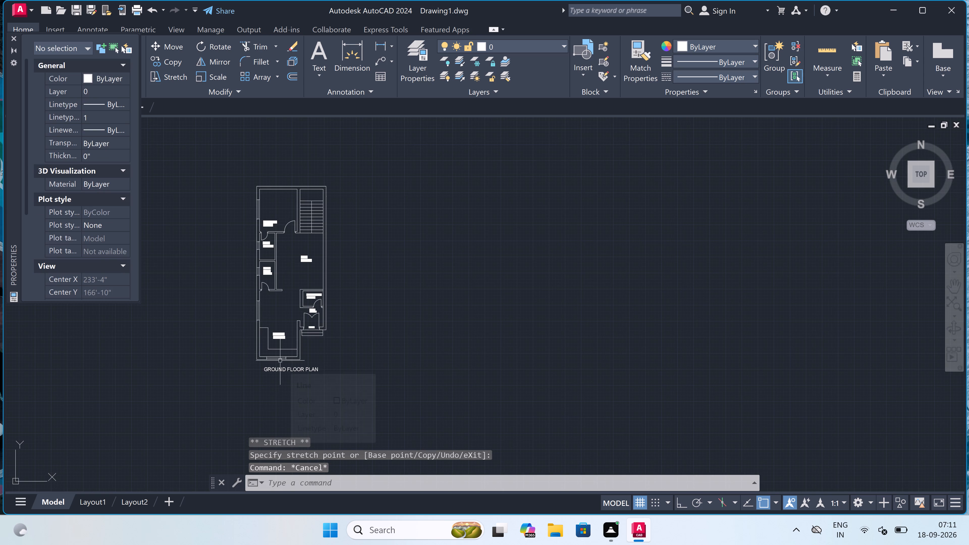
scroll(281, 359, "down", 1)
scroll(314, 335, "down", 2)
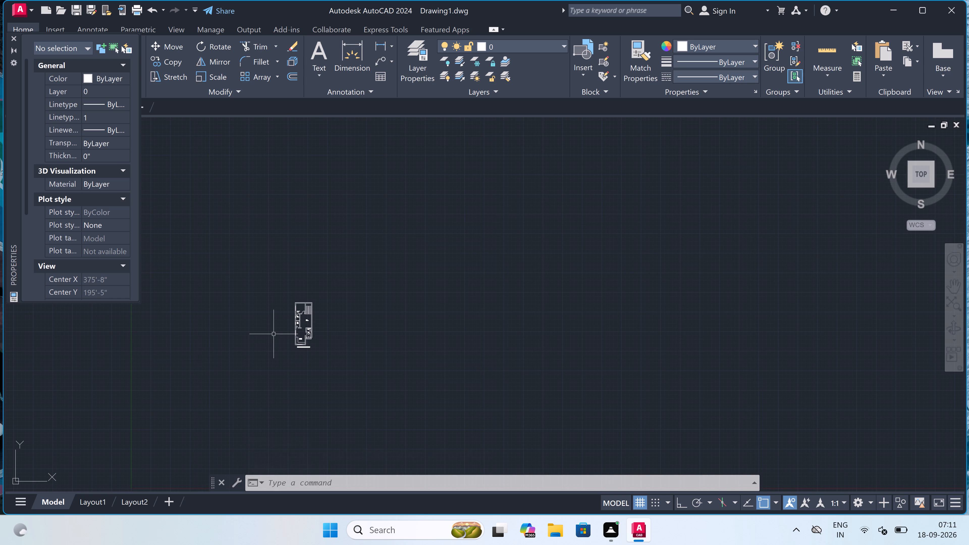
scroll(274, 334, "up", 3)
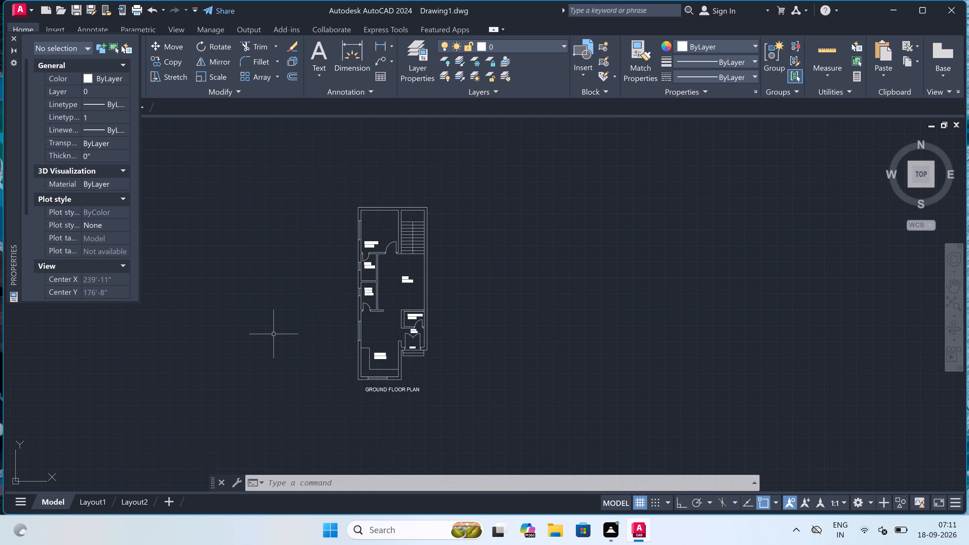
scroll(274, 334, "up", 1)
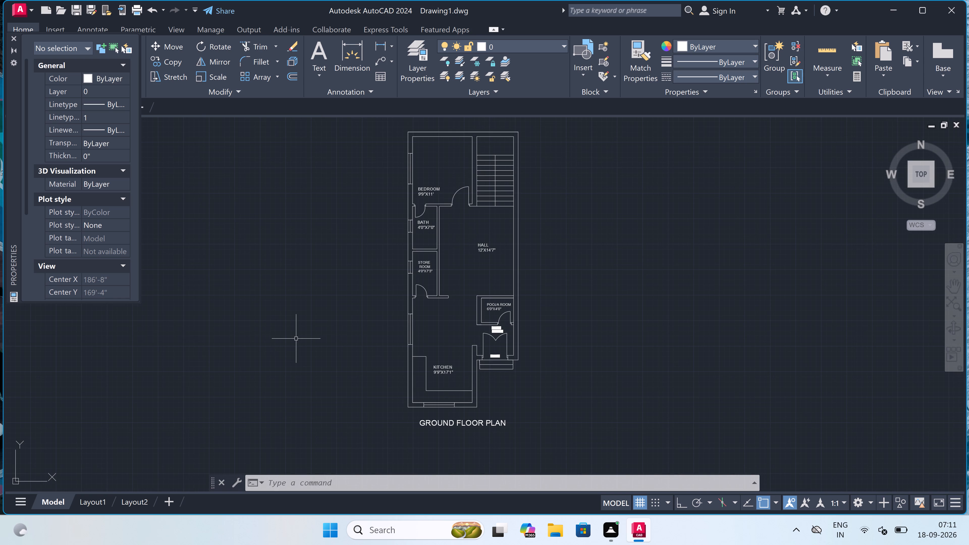
Draw a 5' long window in the hall's outer side wall, with end lines across the wall and a line along its middle.
type("L")
key("space")
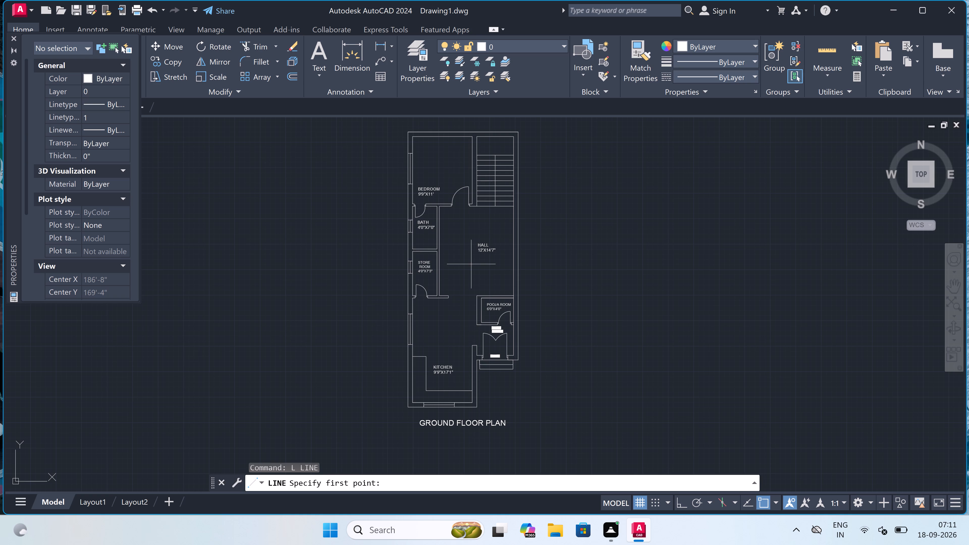
scroll(522, 231, "up", 2)
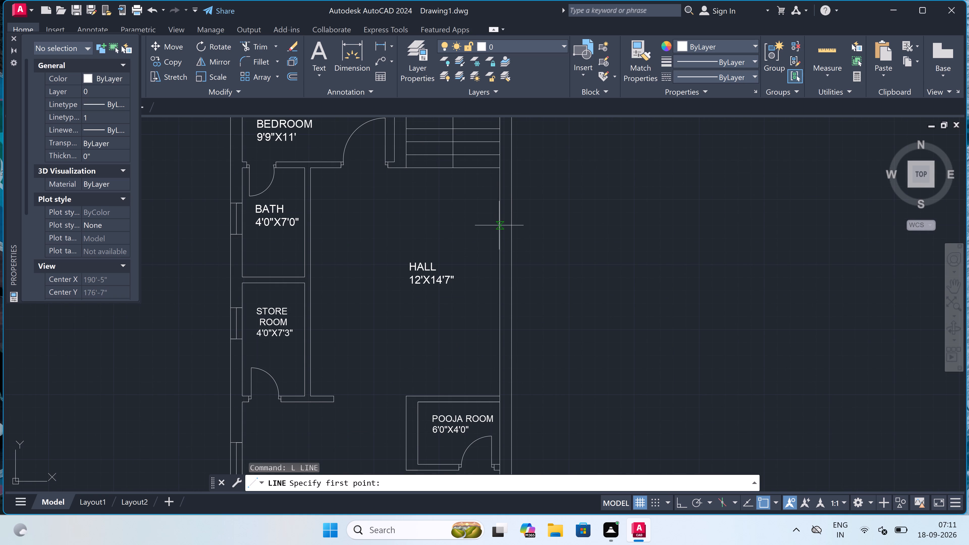
left_click(498, 213)
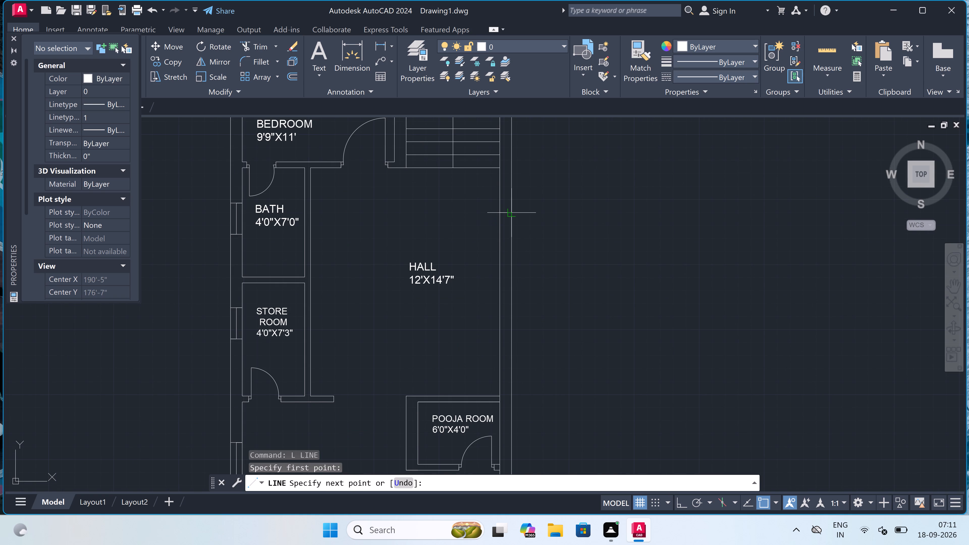
left_click(508, 213)
left_click_drag(507, 213, 508, 218)
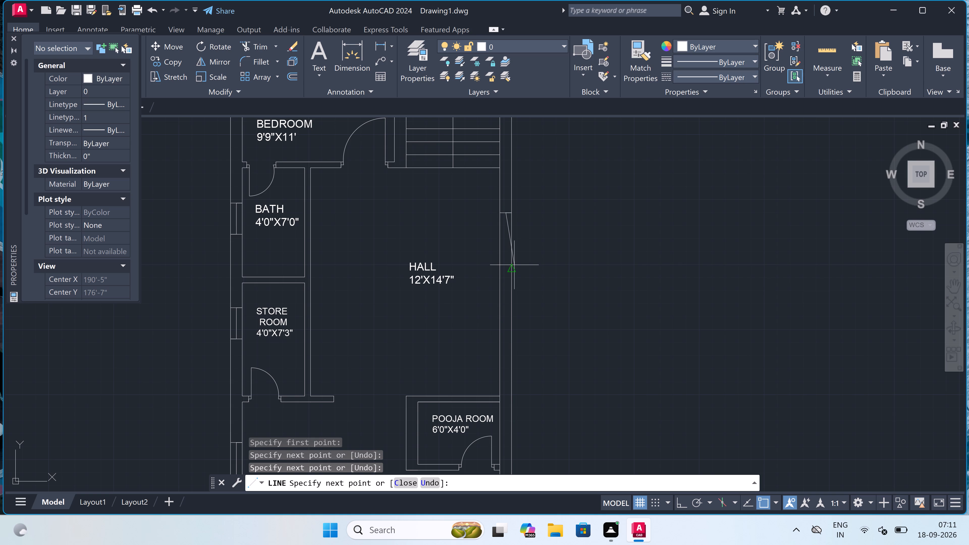
key("F8")
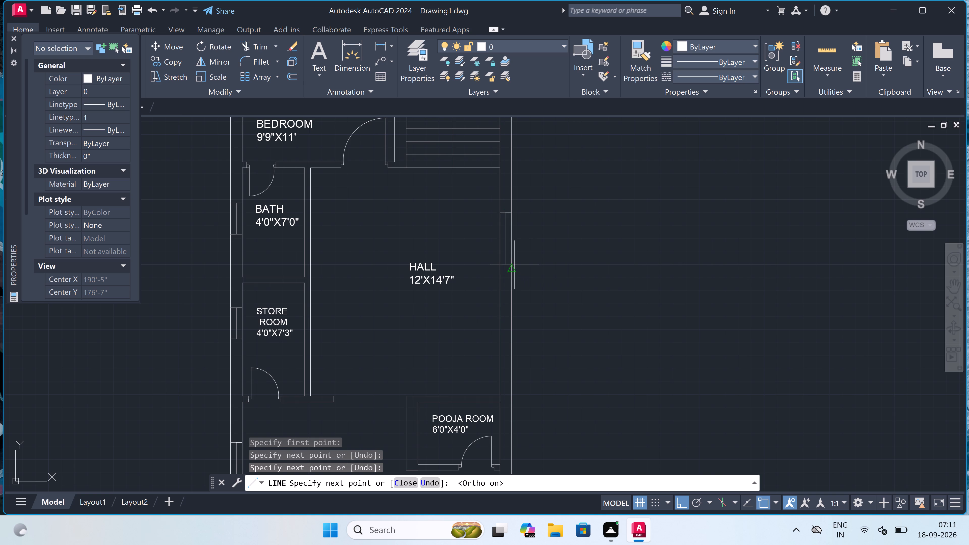
type("5'")
key("space")
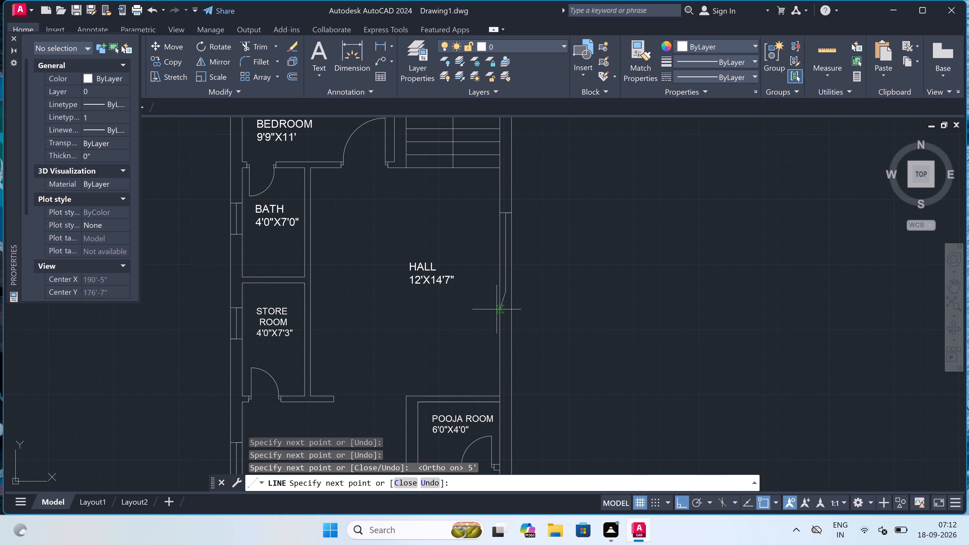
double_click(499, 288)
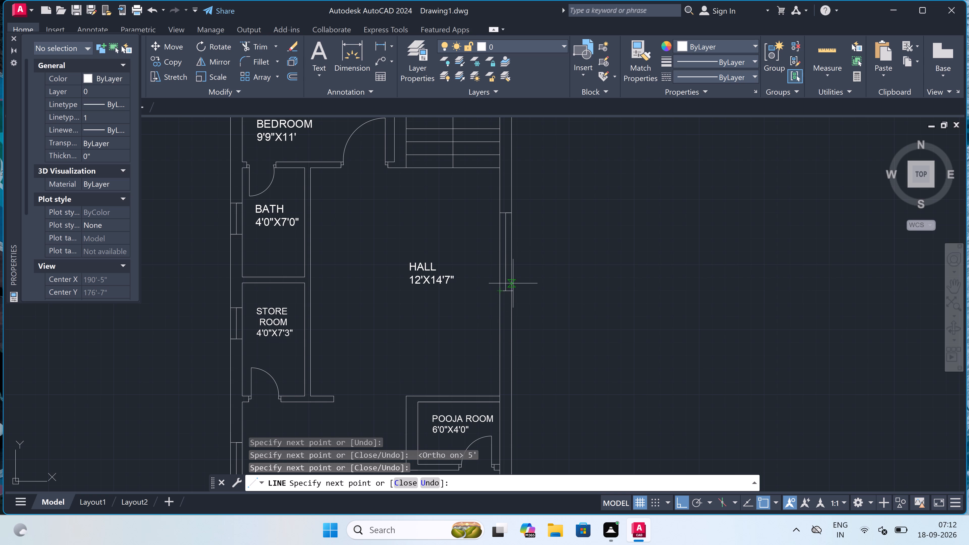
double_click(511, 287)
key("Escape")
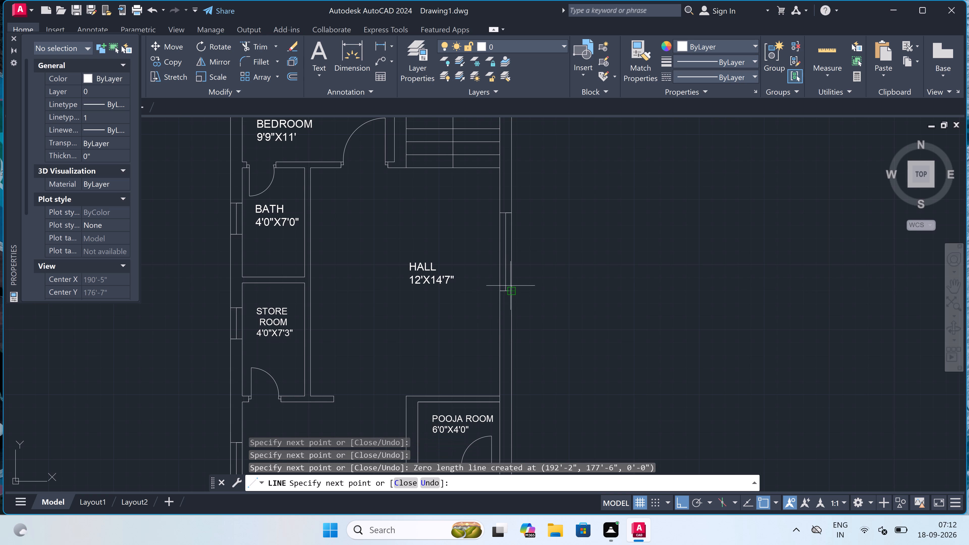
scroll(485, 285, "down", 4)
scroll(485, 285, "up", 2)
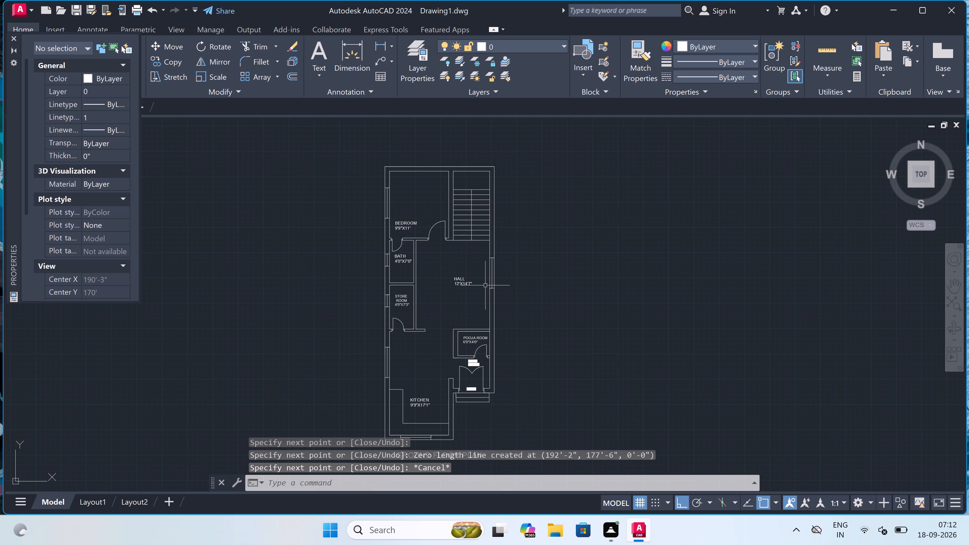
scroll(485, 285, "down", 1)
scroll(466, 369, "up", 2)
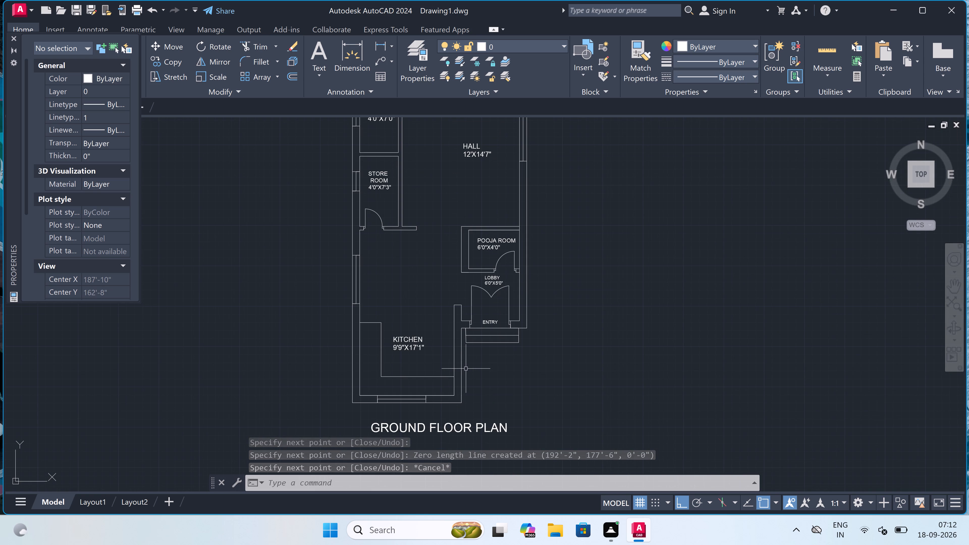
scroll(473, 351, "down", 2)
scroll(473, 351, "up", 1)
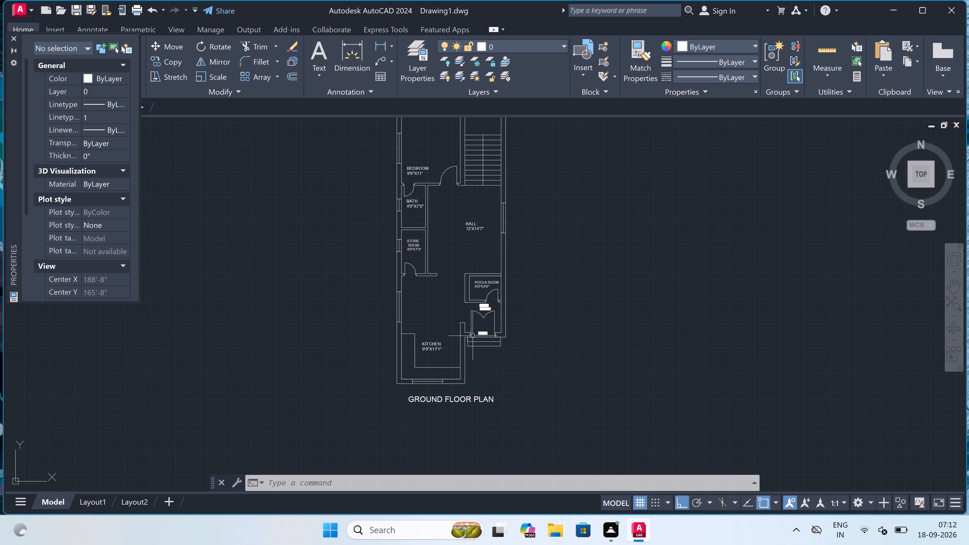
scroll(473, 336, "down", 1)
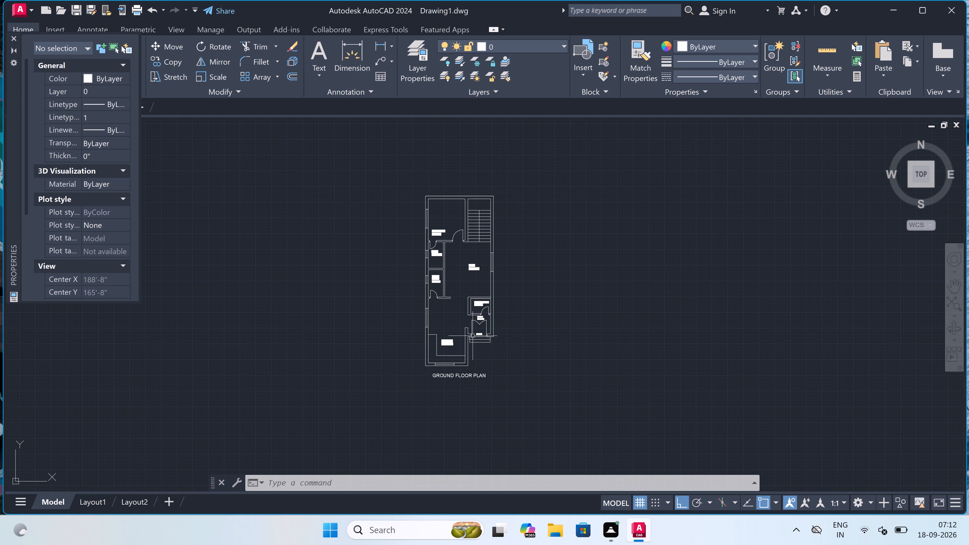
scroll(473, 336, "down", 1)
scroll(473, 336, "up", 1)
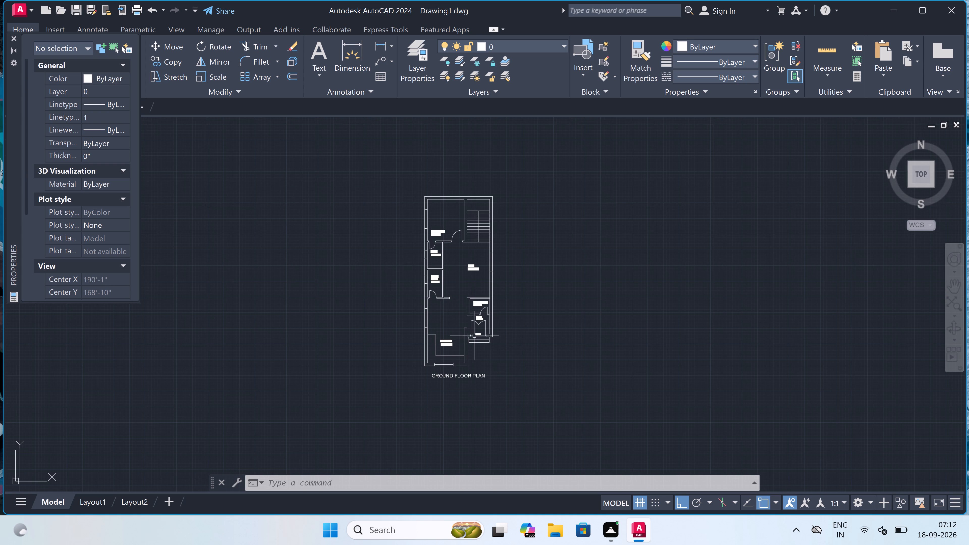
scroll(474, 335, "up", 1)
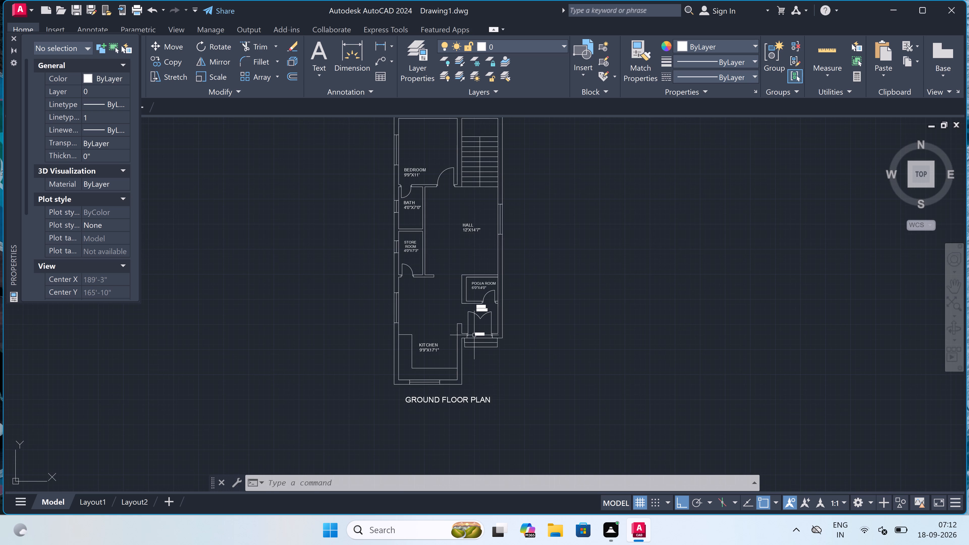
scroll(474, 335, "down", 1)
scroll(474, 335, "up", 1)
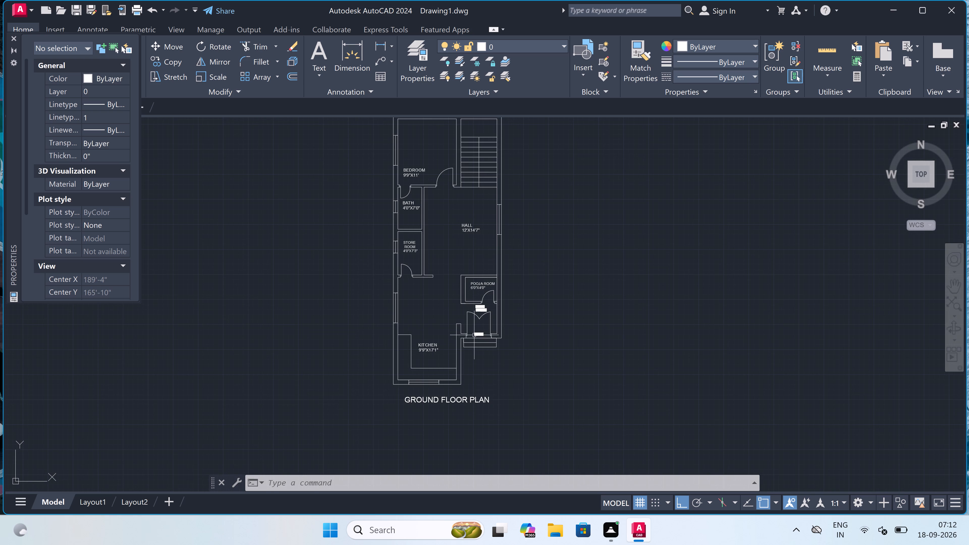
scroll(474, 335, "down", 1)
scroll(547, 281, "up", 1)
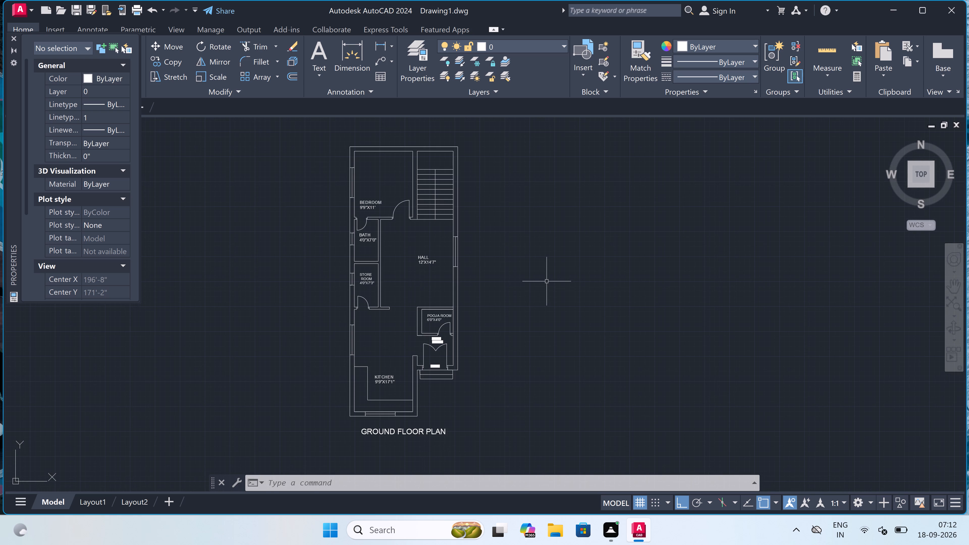
Draw a horizontal line about 25'-11" long outward from the plan's top-right outer corner, with Line.
key("l")
key("space")
left_click(459, 146)
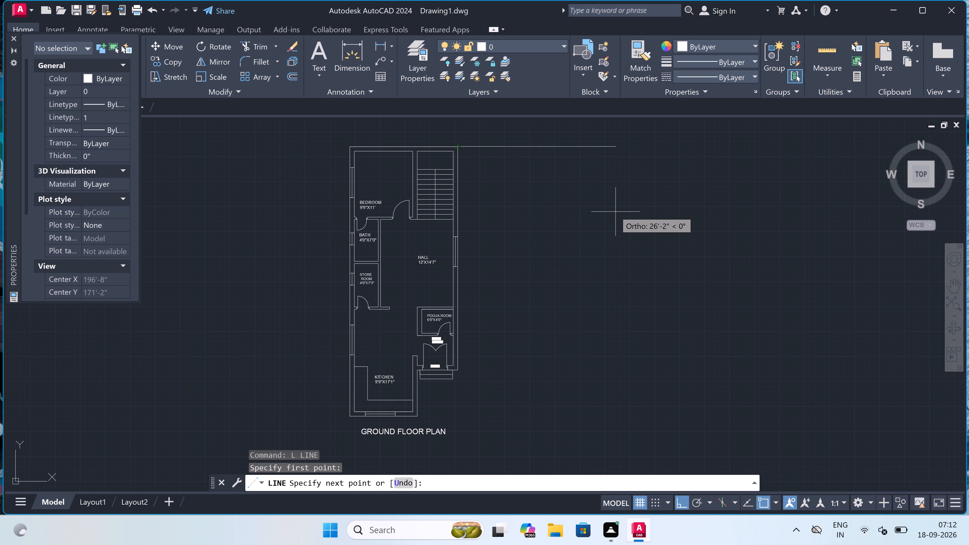
left_click(613, 148)
key("Escape")
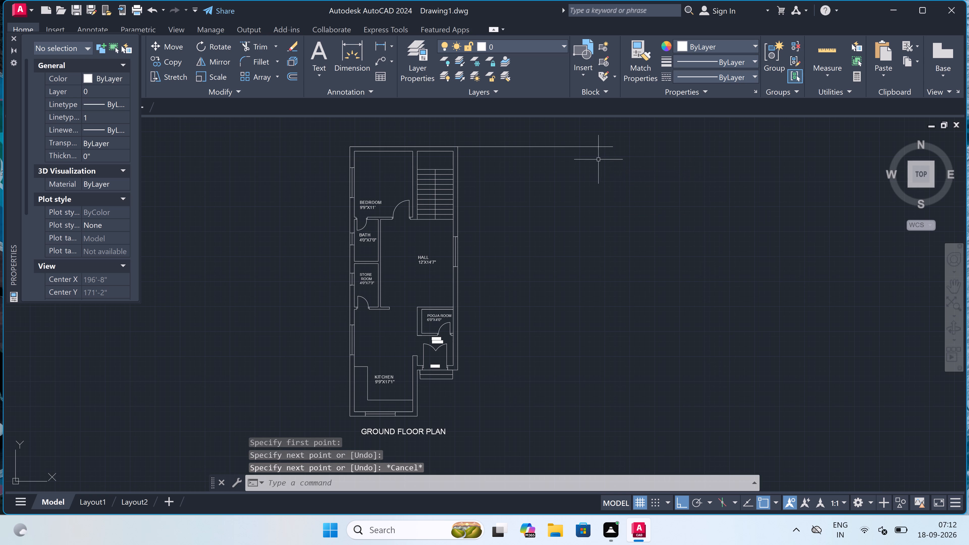
Draw a vertical line about 44'-7" long down from the new horizontal line, just outside the plan's hall-side wall.
key("space")
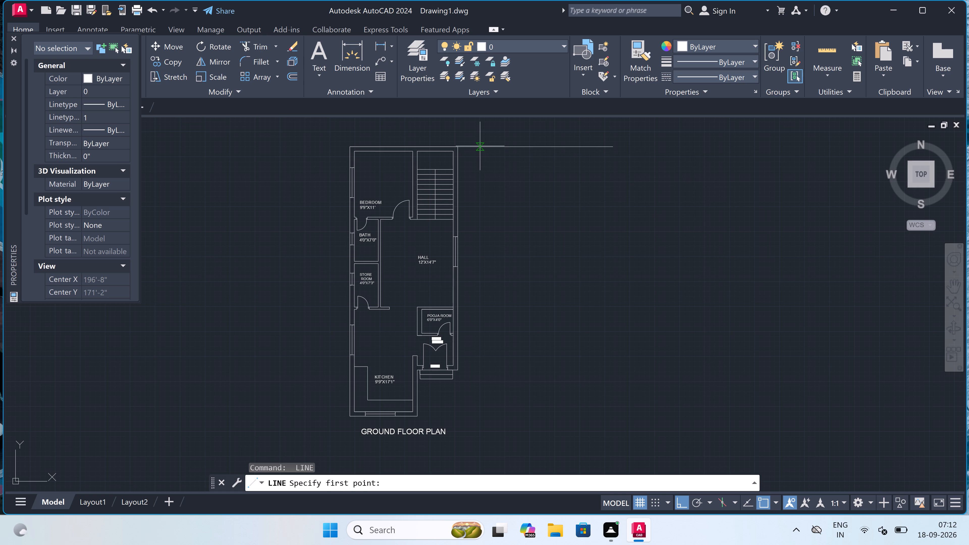
left_click_drag(480, 146, 480, 149)
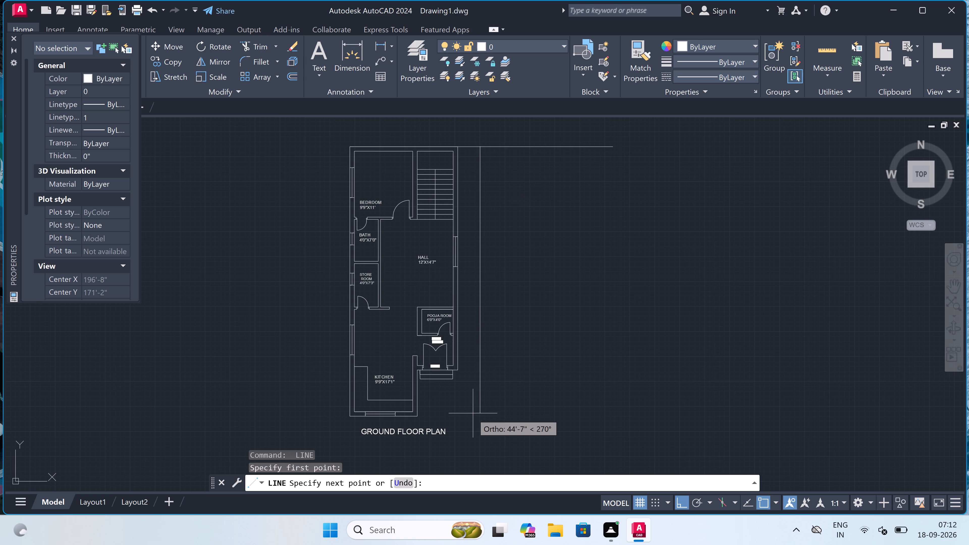
left_click(473, 413)
key("Escape")
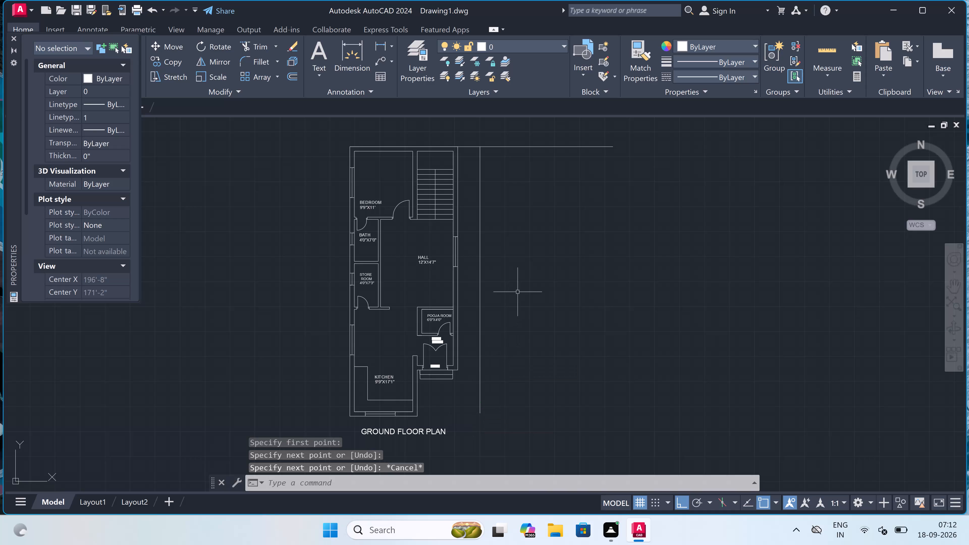
Offset the new horizontal line 9" to both sides and the new vertical line 9" to the side away from the plan.
key("o")
key("space")
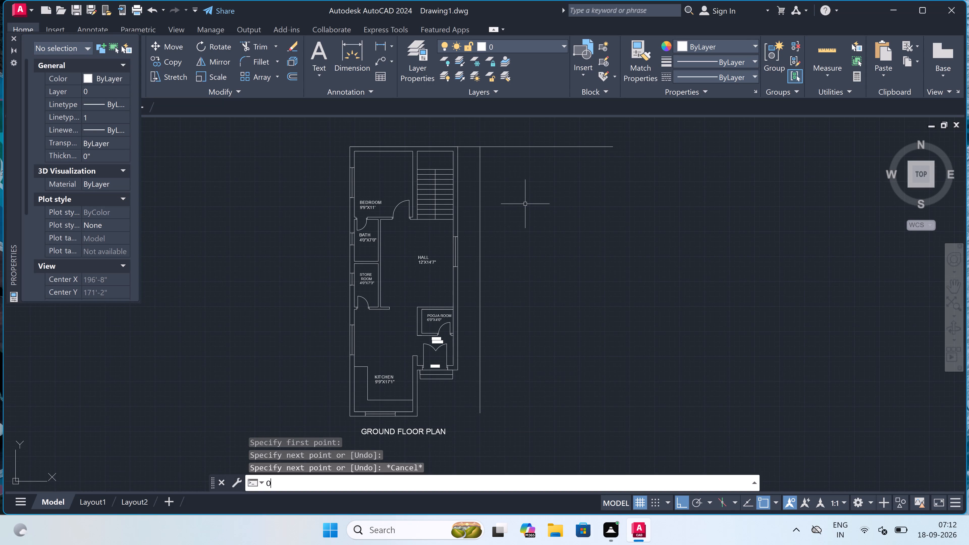
scroll(561, 169, "up", 2)
scroll(560, 167, "down", 4)
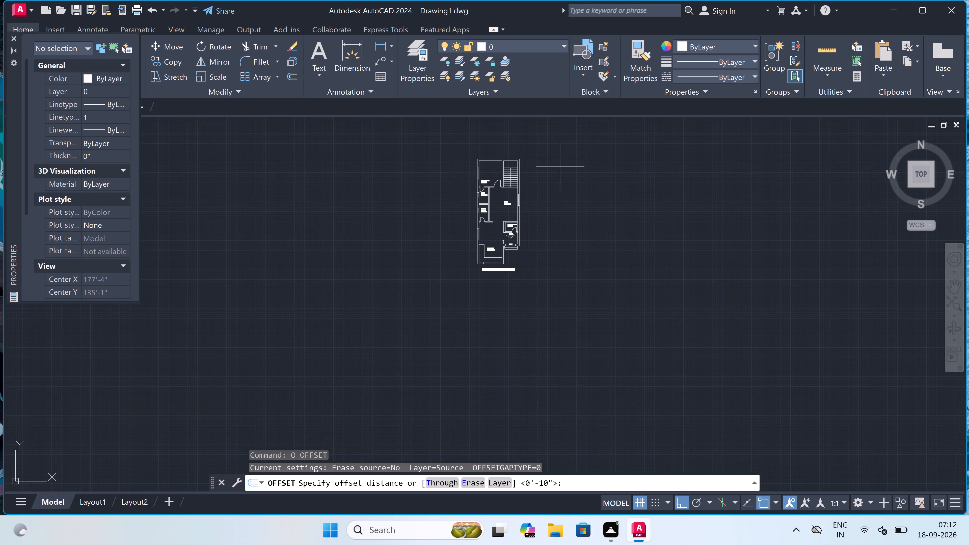
scroll(568, 150, "up", 4)
scroll(553, 173, "down", 2)
scroll(535, 190, "up", 1)
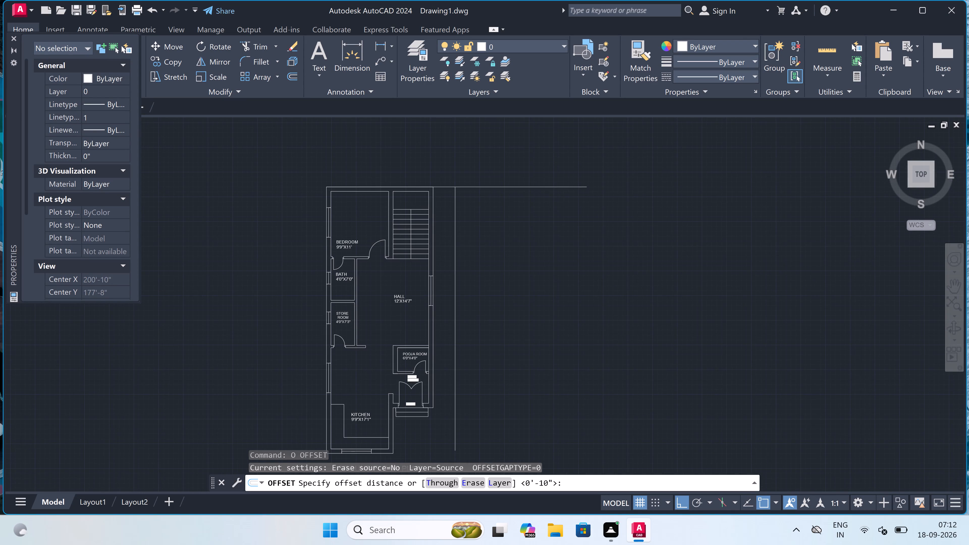
left_click(532, 185)
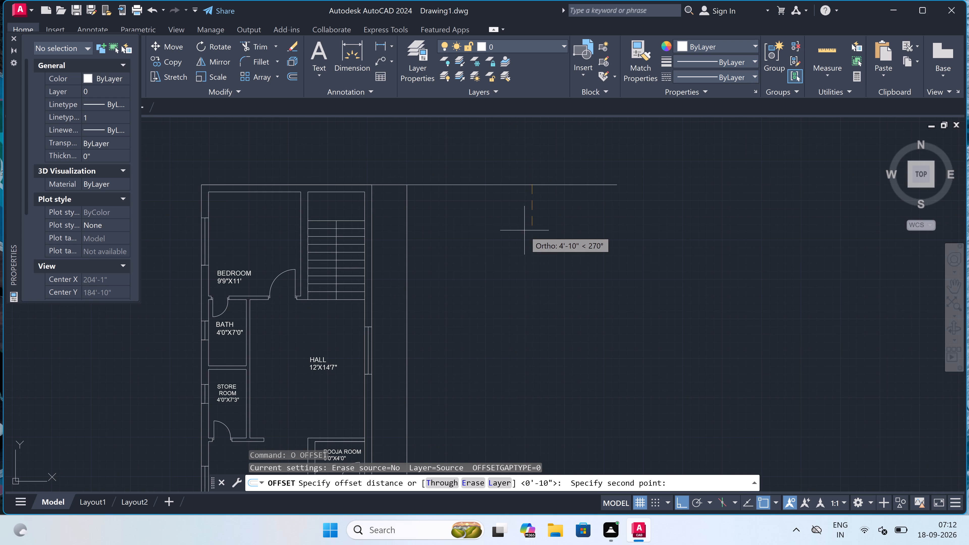
key("9")
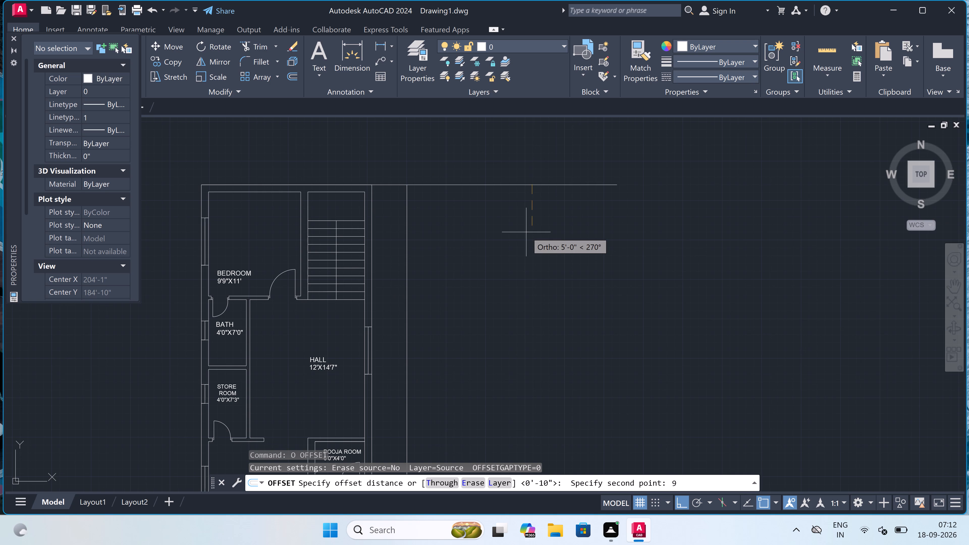
type("\"")
key("space")
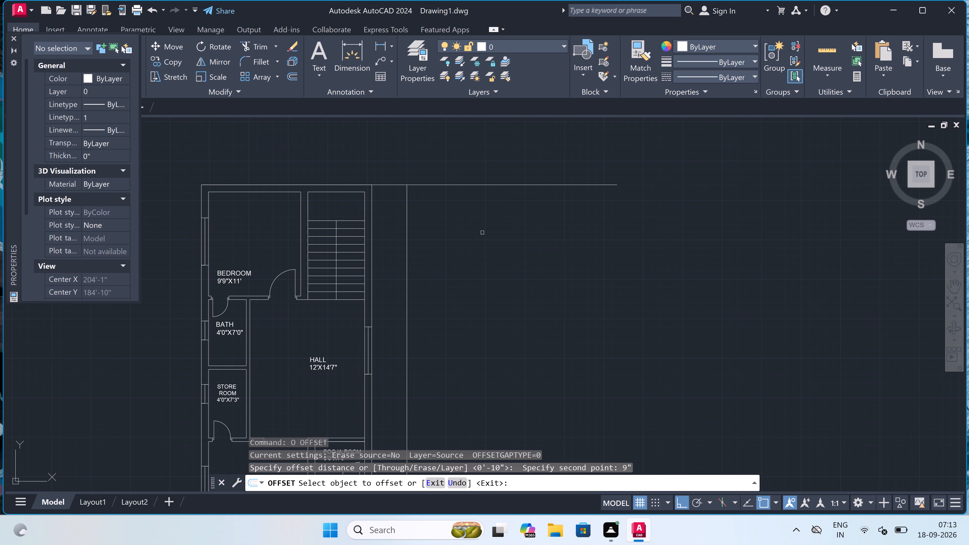
left_click(492, 186)
left_click(490, 190)
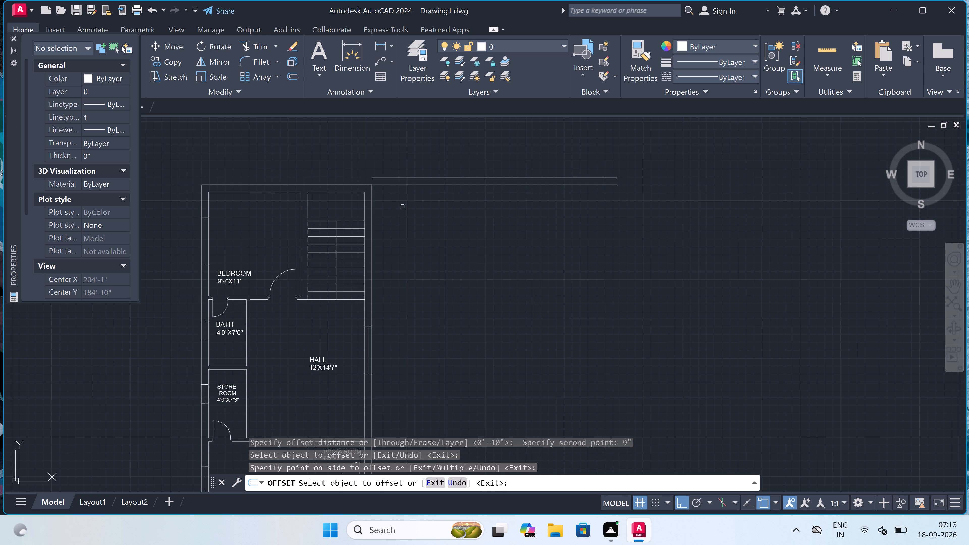
double_click(408, 204)
left_click(428, 204)
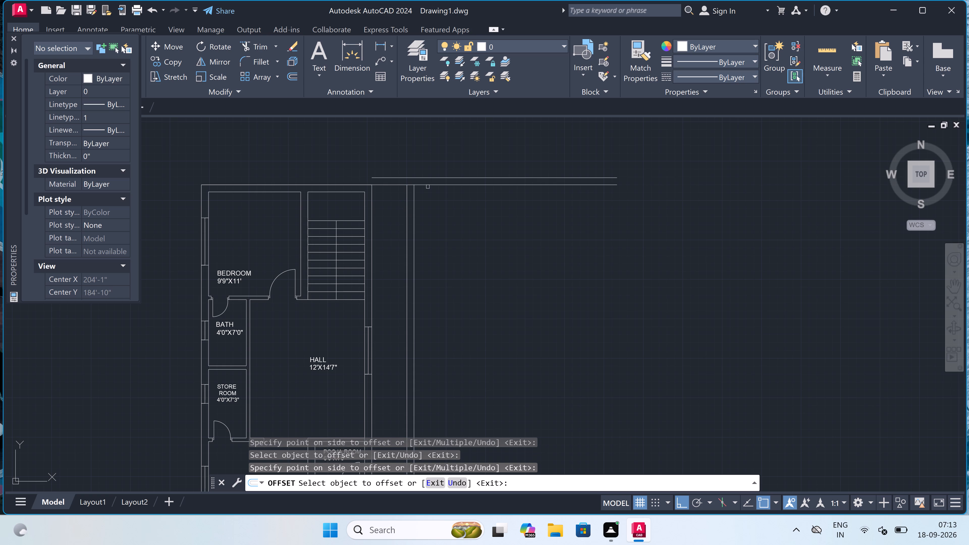
left_click(428, 186)
left_click(420, 201)
key("Escape")
Trim the 9" double lines into a clean wall corner, removing the stretch joining the existing plan and the extra uppermost line.
type("TR")
key("space")
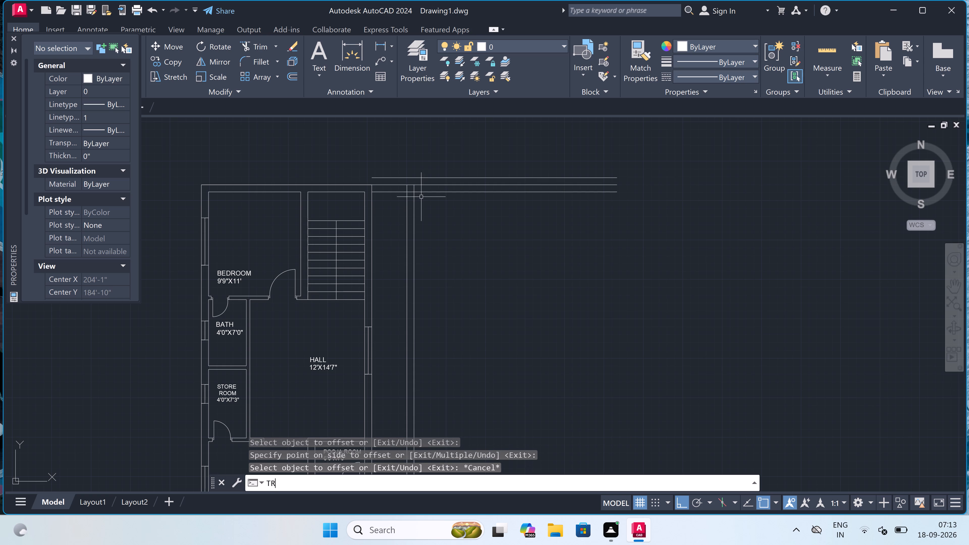
scroll(411, 188, "up", 3)
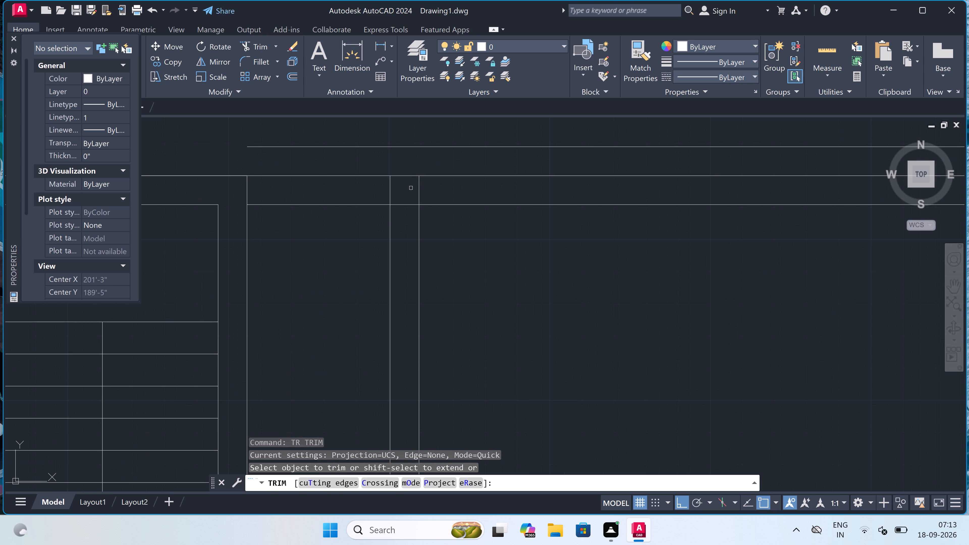
left_click(411, 188)
left_click(403, 222)
left_click(314, 236)
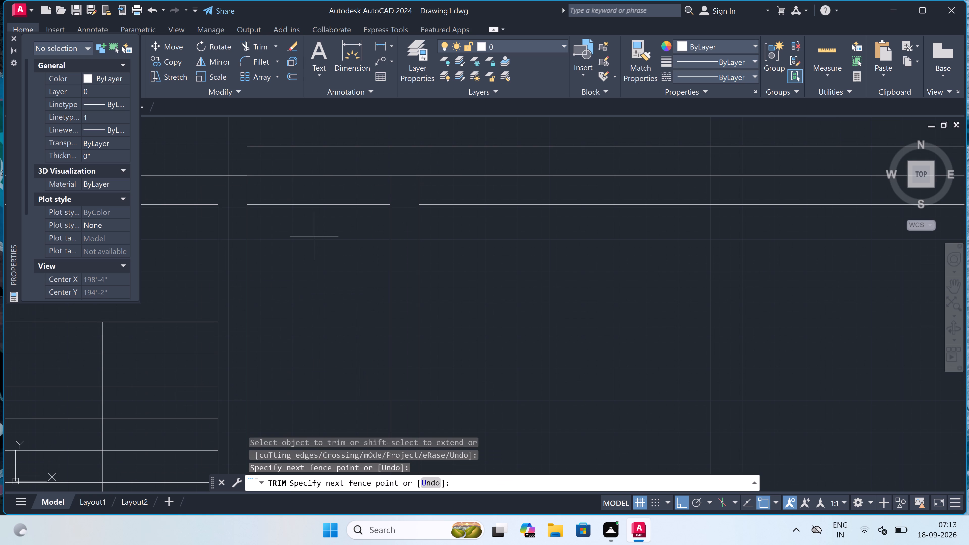
left_click(326, 176)
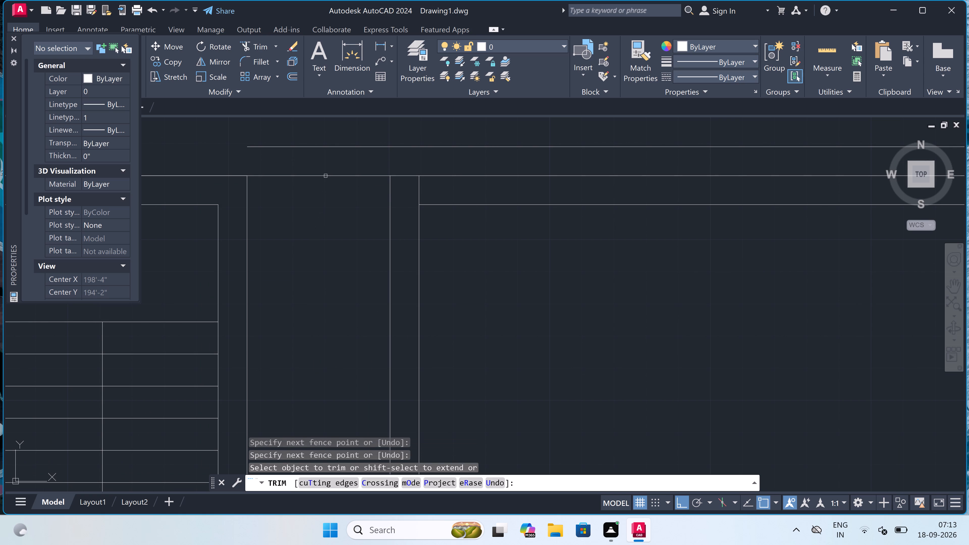
double_click(326, 176)
scroll(326, 176, "down", 2)
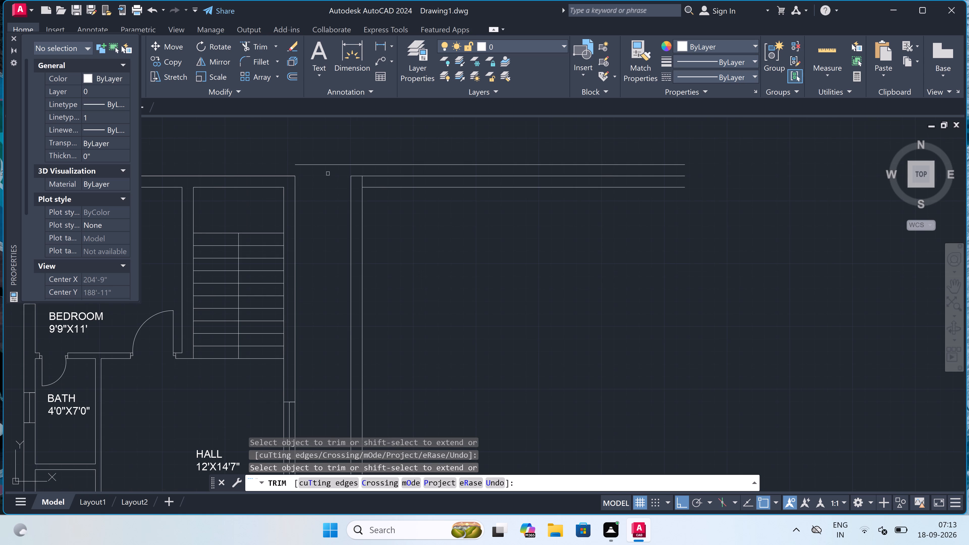
left_click(328, 174)
left_click(347, 156)
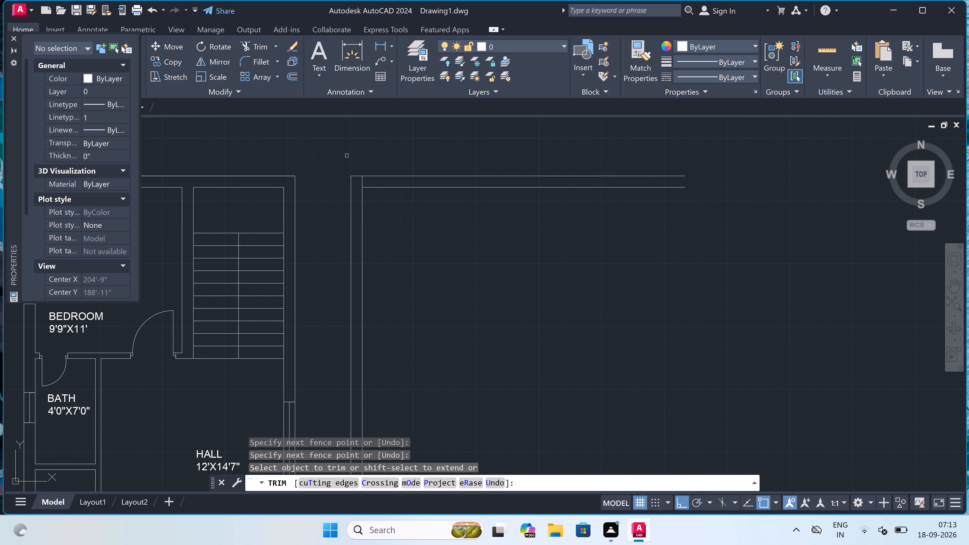
scroll(361, 182, "up", 3)
left_click(362, 183)
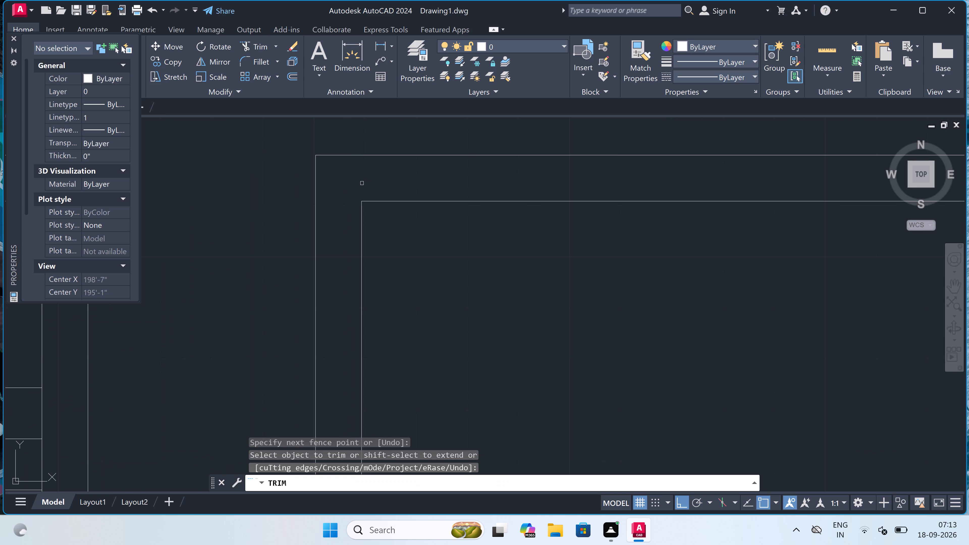
key("Escape")
Offset the inner horizontal wall line 11' downward to mark the first room's depth.
scroll(362, 183, "down", 5)
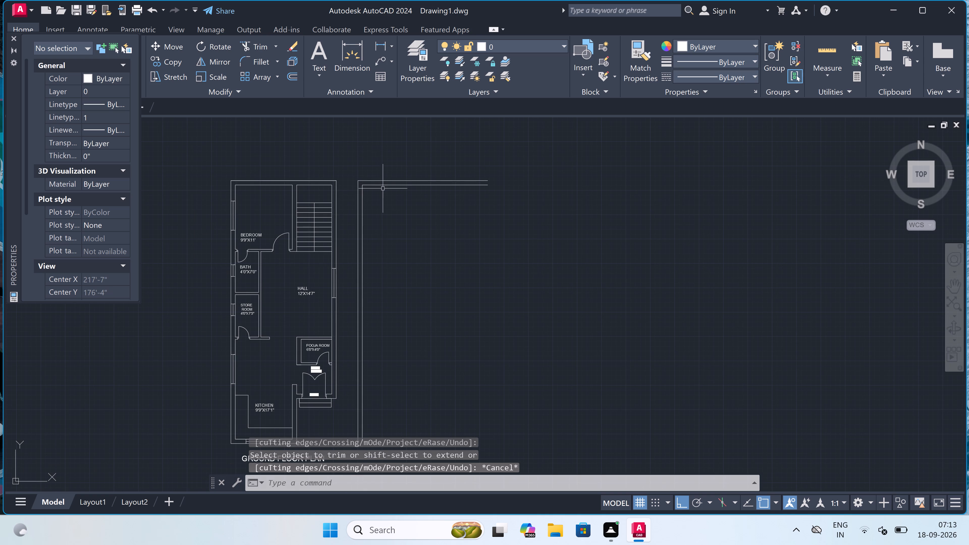
key("o")
key("space")
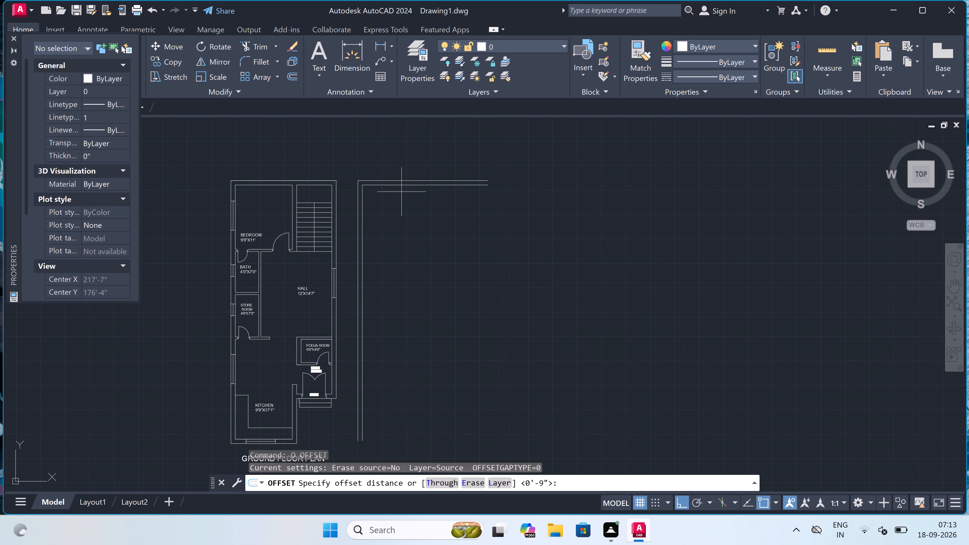
scroll(408, 185, "up", 2)
left_click_drag(410, 185, 410, 193)
type("11'")
key("space")
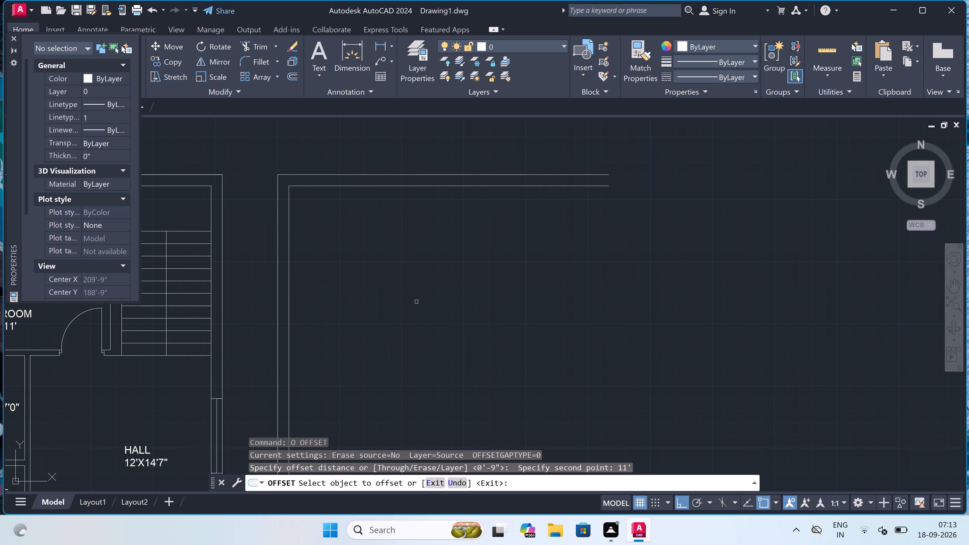
left_click(440, 187)
left_click(406, 236)
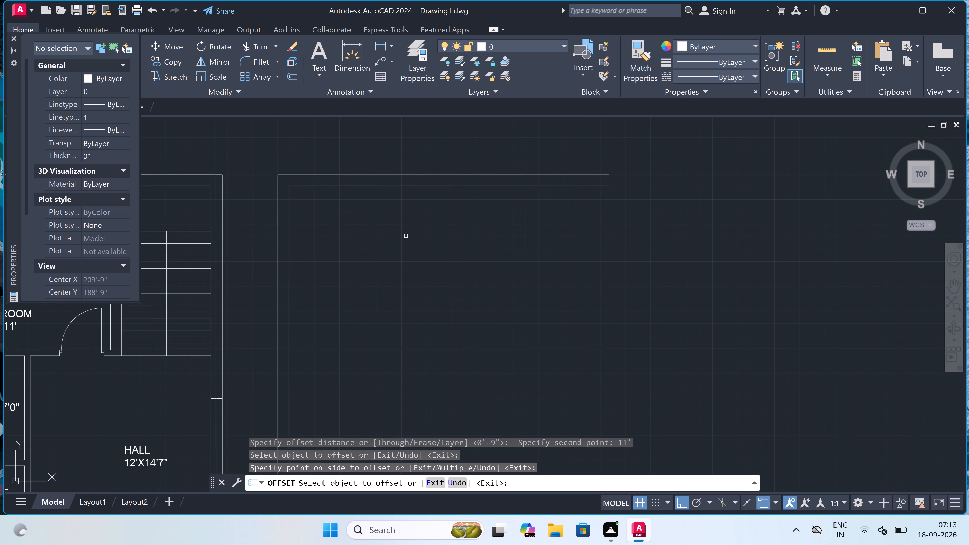
key("Escape")
Offset the new lower horizontal line 4.5" downward to form the partition wall thickness.
key("space")
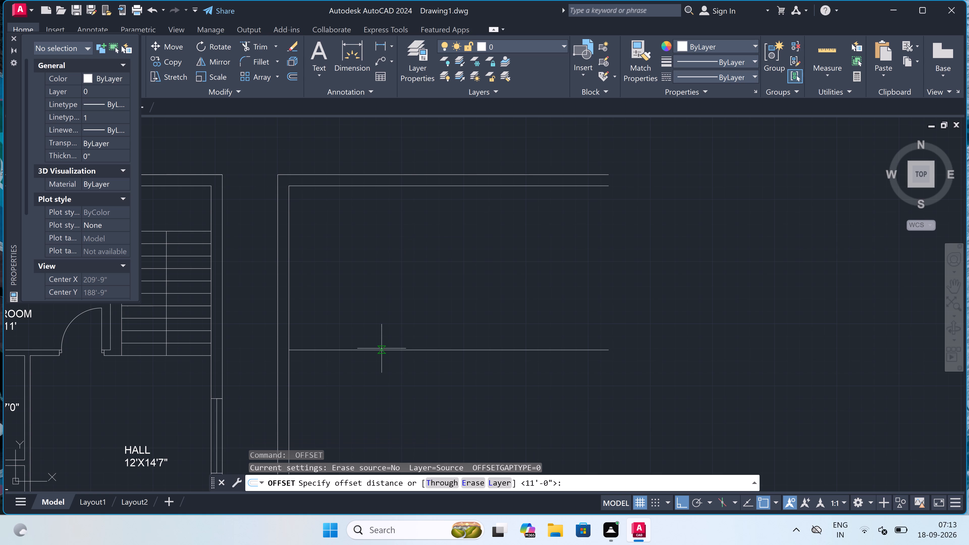
left_click(382, 349)
scroll(375, 359, "down", 4)
scroll(371, 369, "up", 5)
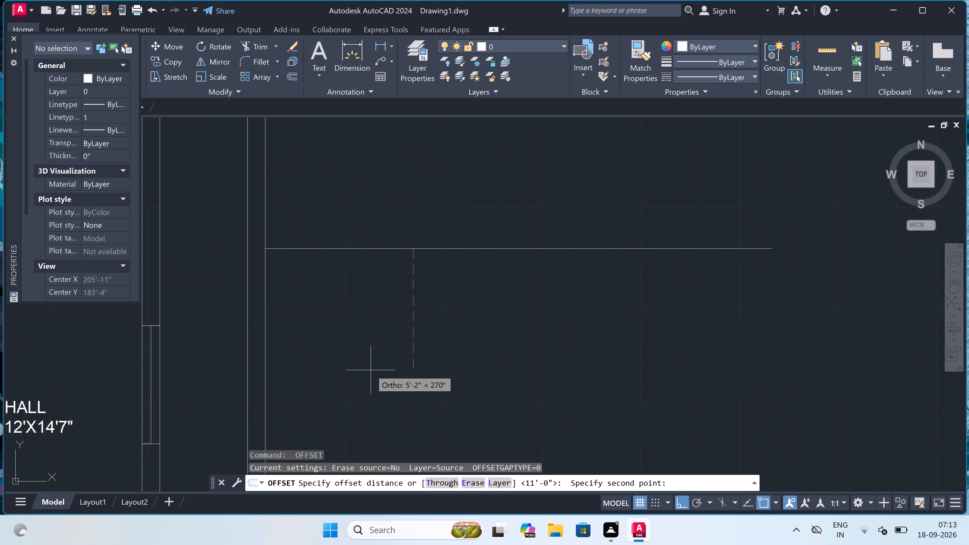
scroll(371, 370, "down", 1)
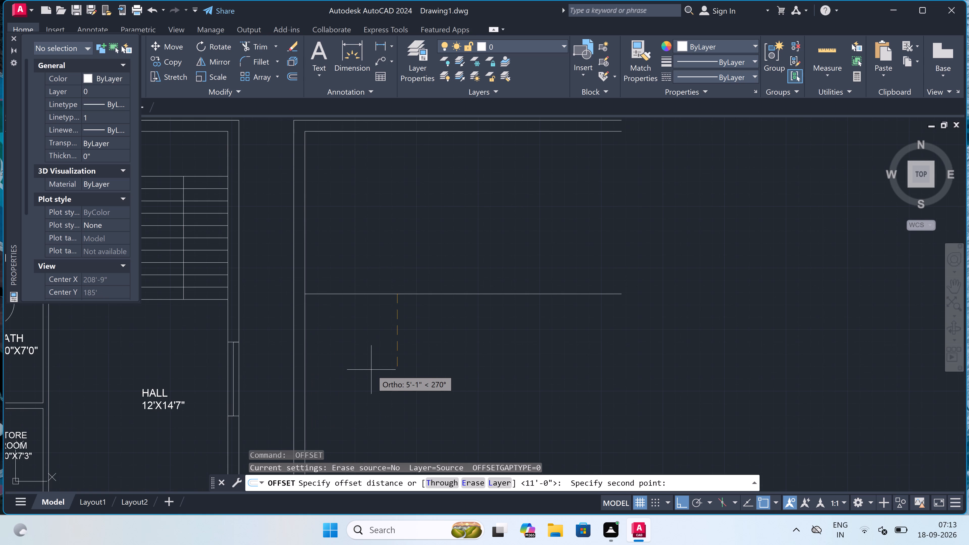
type("4.5\"")
key("space")
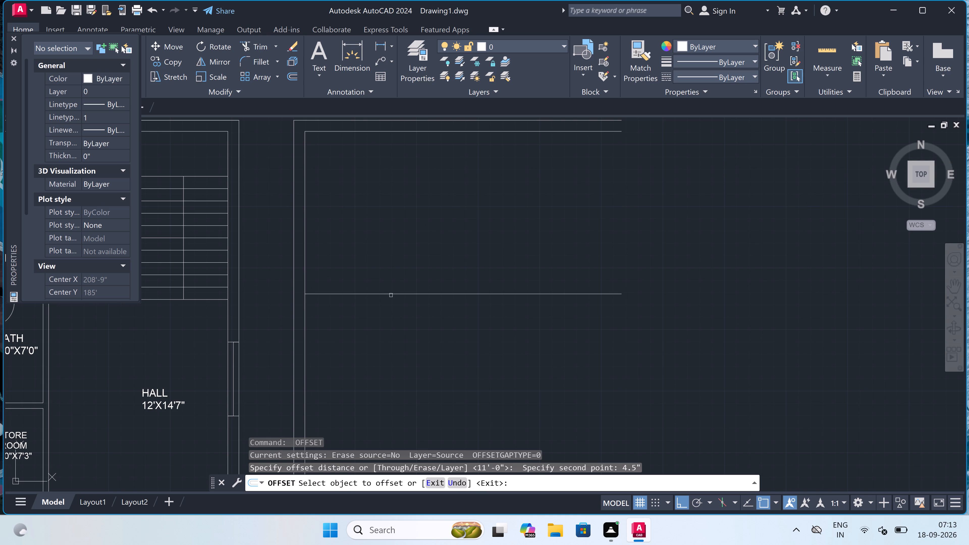
left_click(391, 294)
left_click(385, 309)
key("Escape")
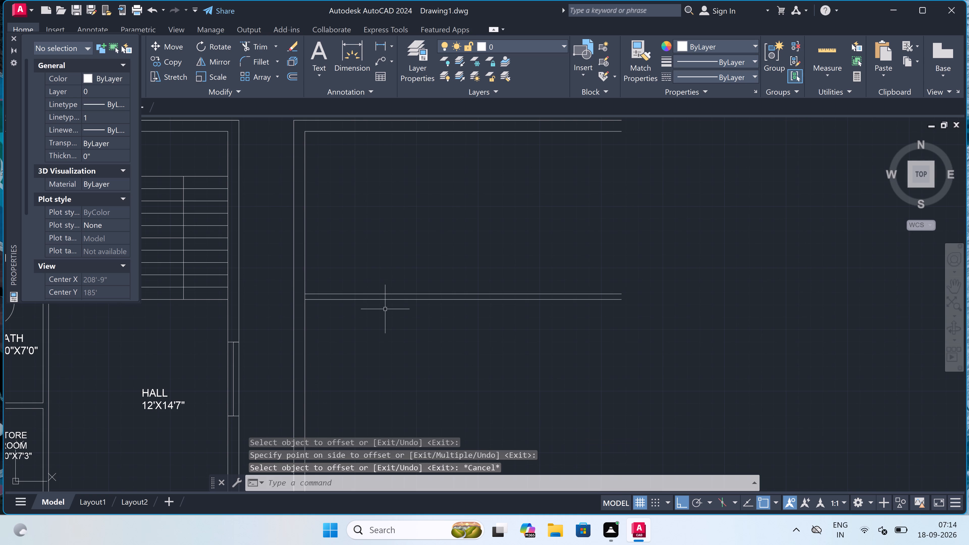
Offset the inner vertical wall line 9'9" into the new outline to mark the first room's width.
key("space")
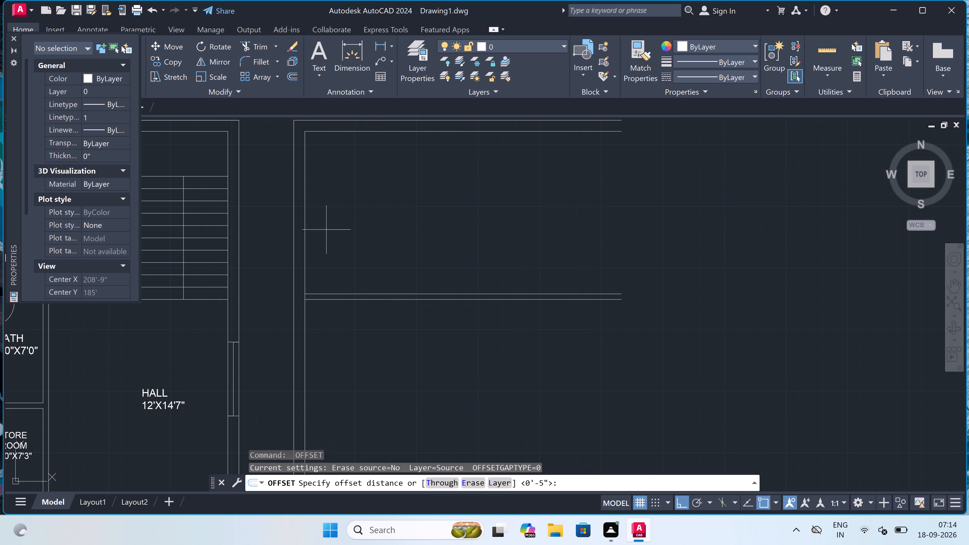
left_click(305, 218)
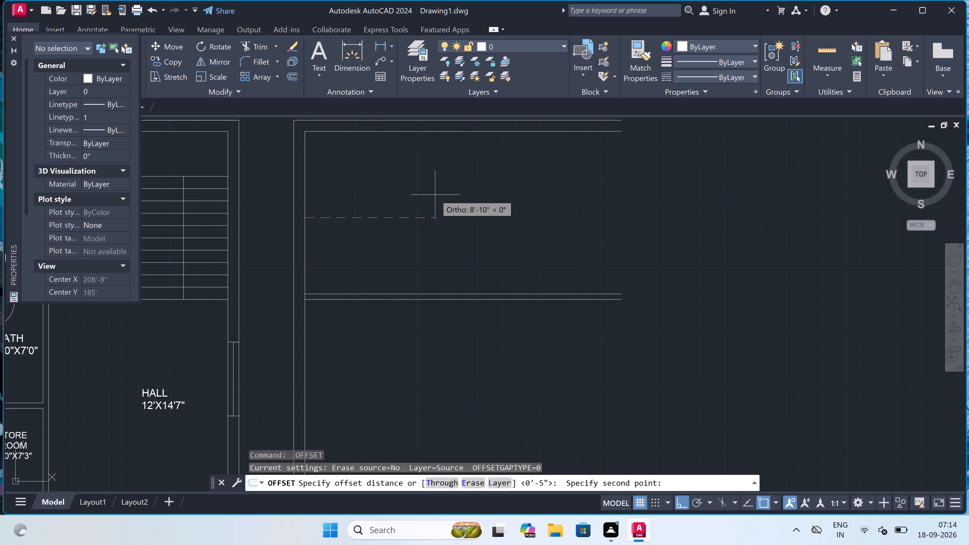
type("9'9")
key("shift+quotedbl")
key("space")
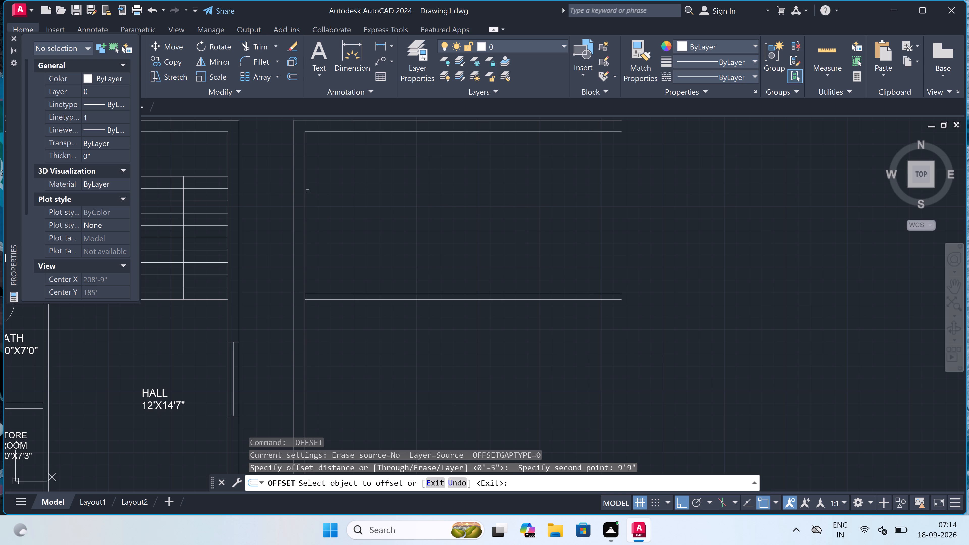
left_click_drag(304, 188, 305, 188)
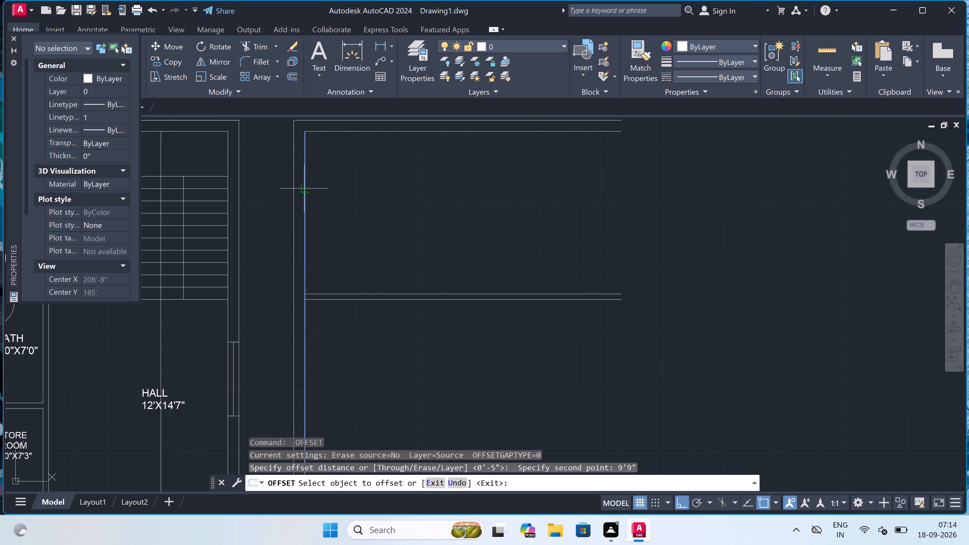
left_click_drag(305, 188, 307, 188)
left_click_drag(397, 196, 399, 198)
key("Escape")
Offset the line marking the first room's 9'9" width by 9" away from the room to form the vertical dividing wall.
key("space")
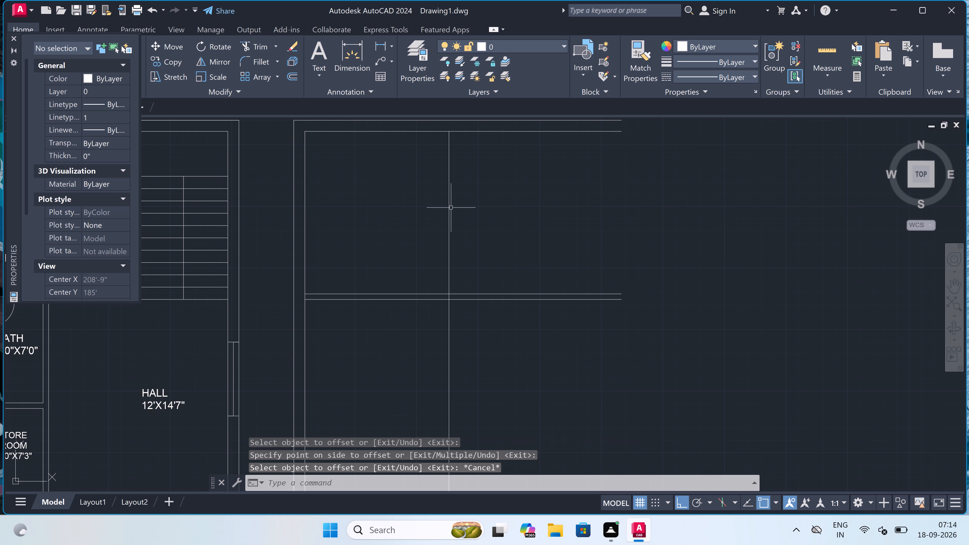
left_click_drag(451, 206, 456, 207)
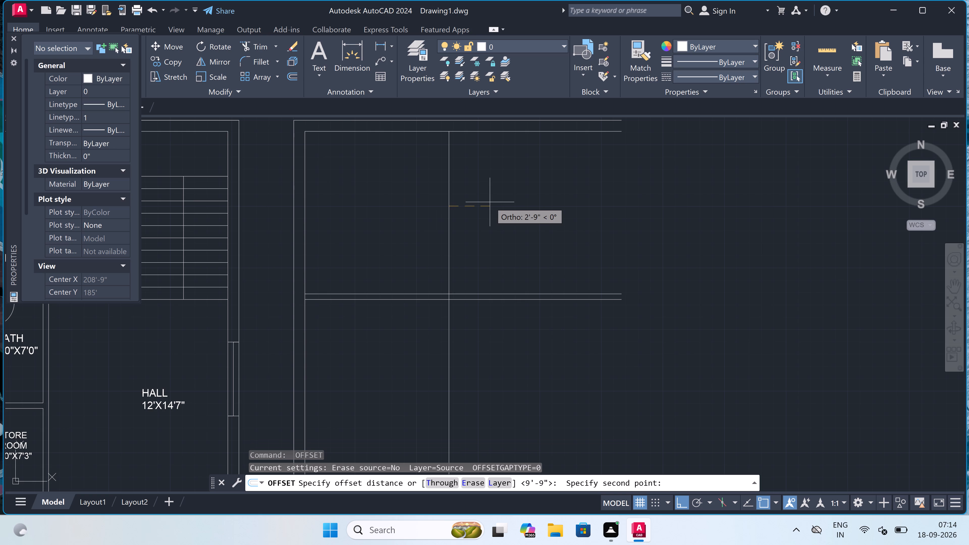
key("9")
key("shift+quotedbl")
key("space")
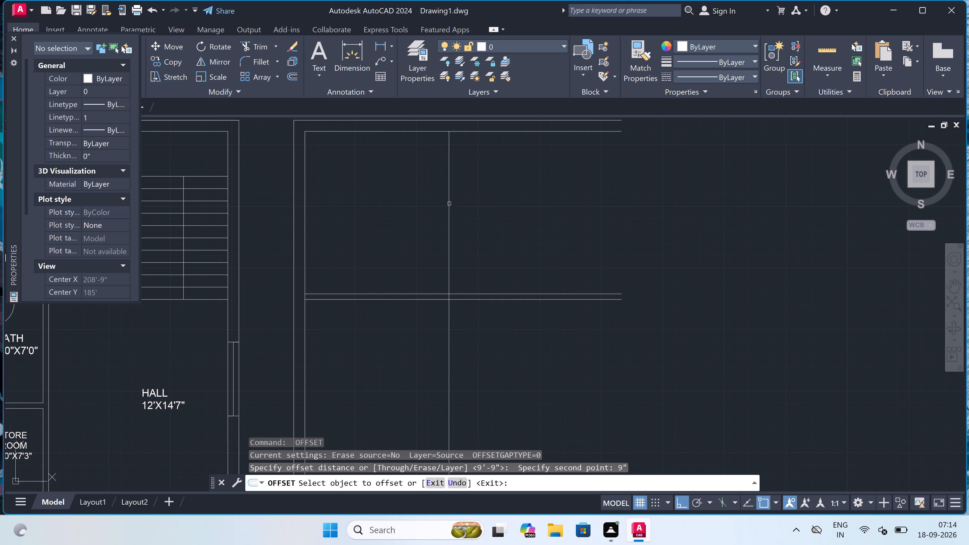
left_click_drag(449, 204, 453, 205)
left_click(472, 205)
key("Escape")
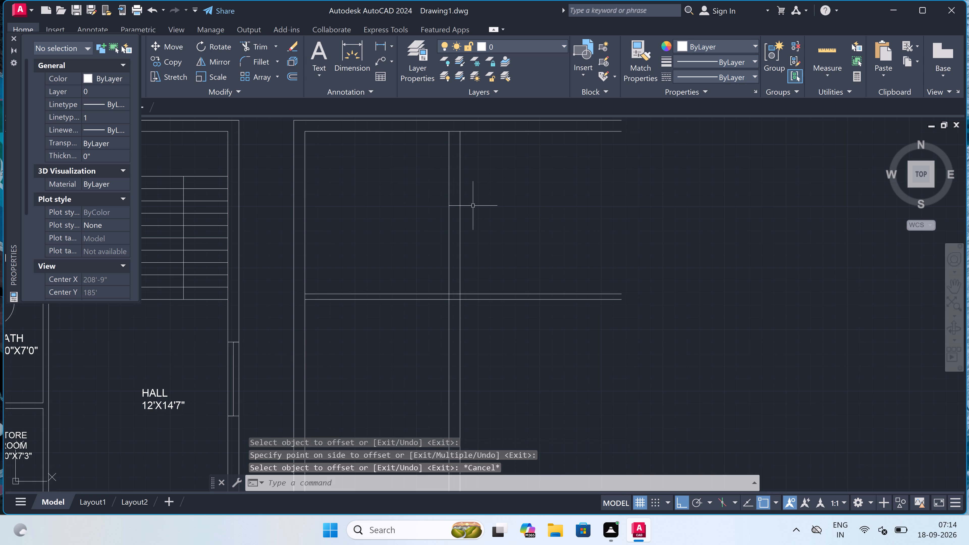
Offset the dividing wall's far line 6' away from the first room to mark the adjoining bay's width.
key("space")
left_click_drag(460, 201, 464, 201)
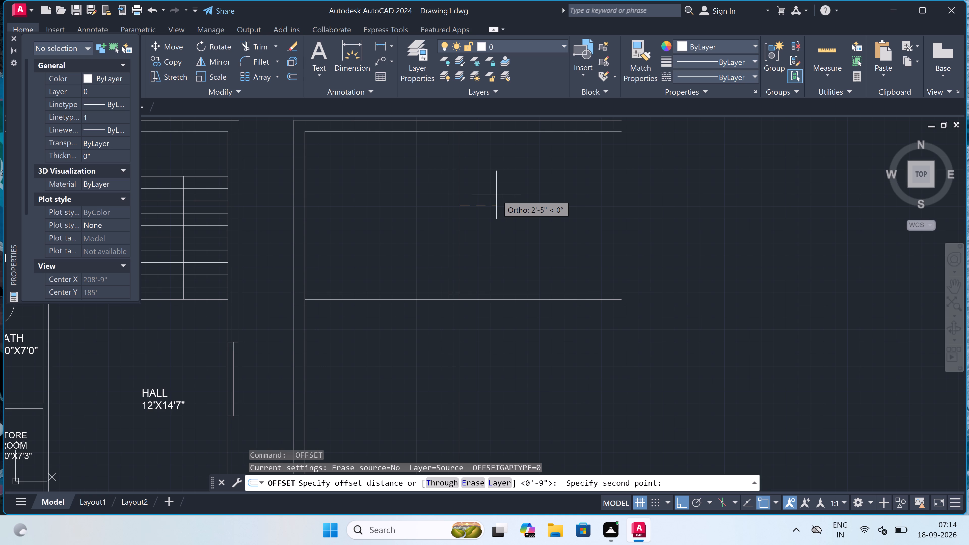
type("6'")
key("space")
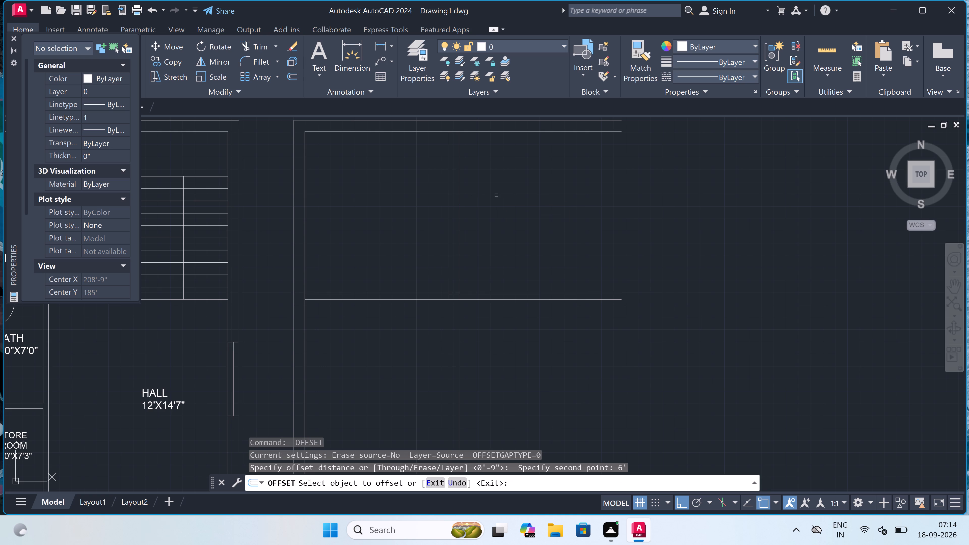
left_click(461, 206)
left_click(502, 208)
key("Escape")
Offset the line marking the 6' bay's width 9" outward to form the outer wall thickness.
key("space")
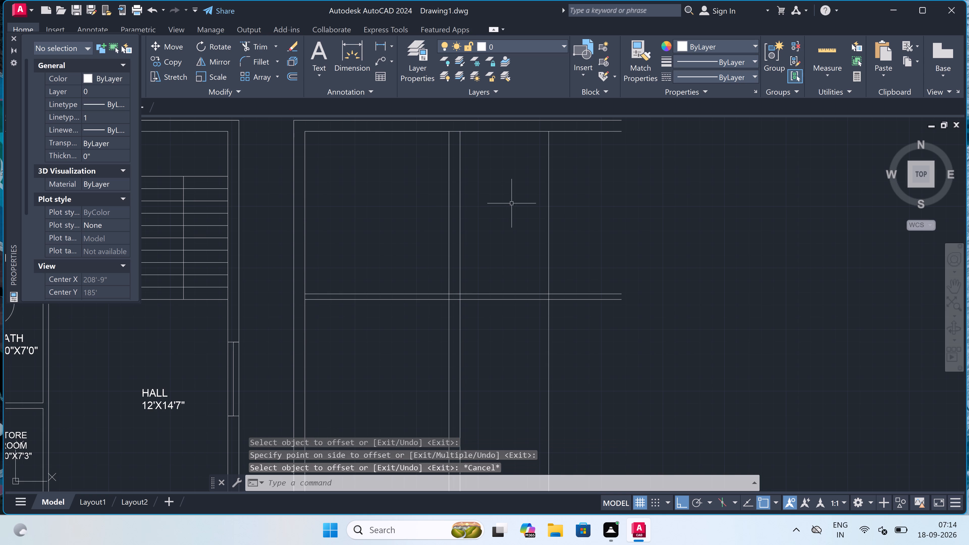
left_click(550, 206)
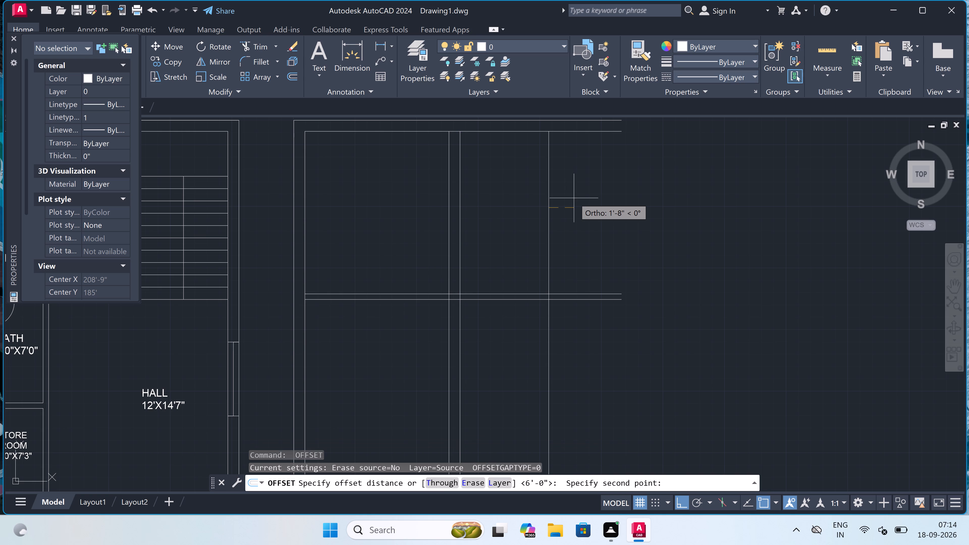
type("9\"")
key("space")
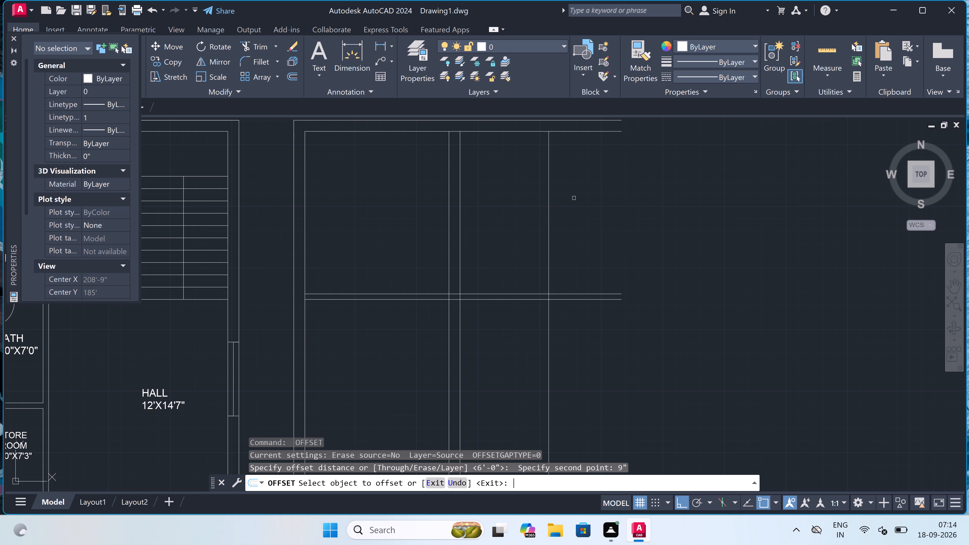
scroll(570, 198, "down", 2)
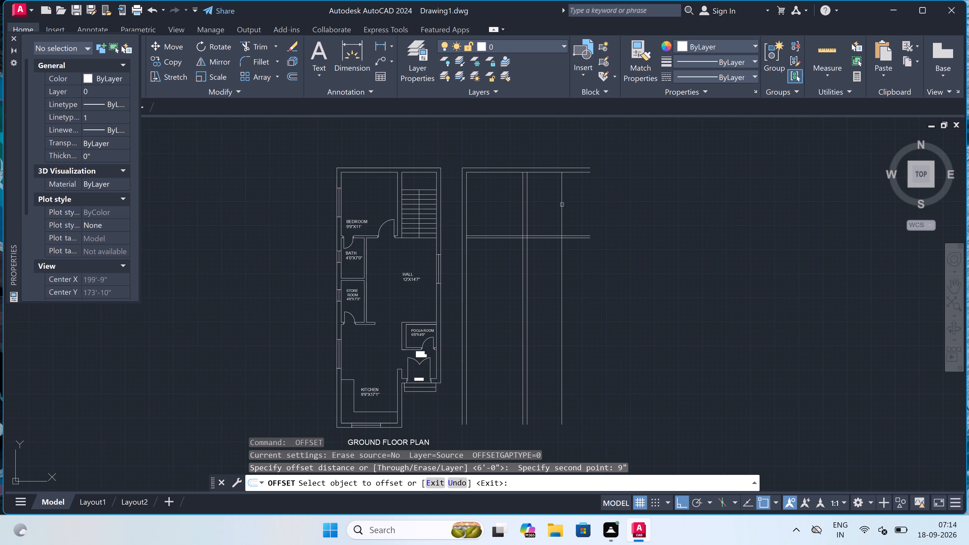
scroll(562, 205, "up", 1)
left_click(562, 205)
left_click(592, 199)
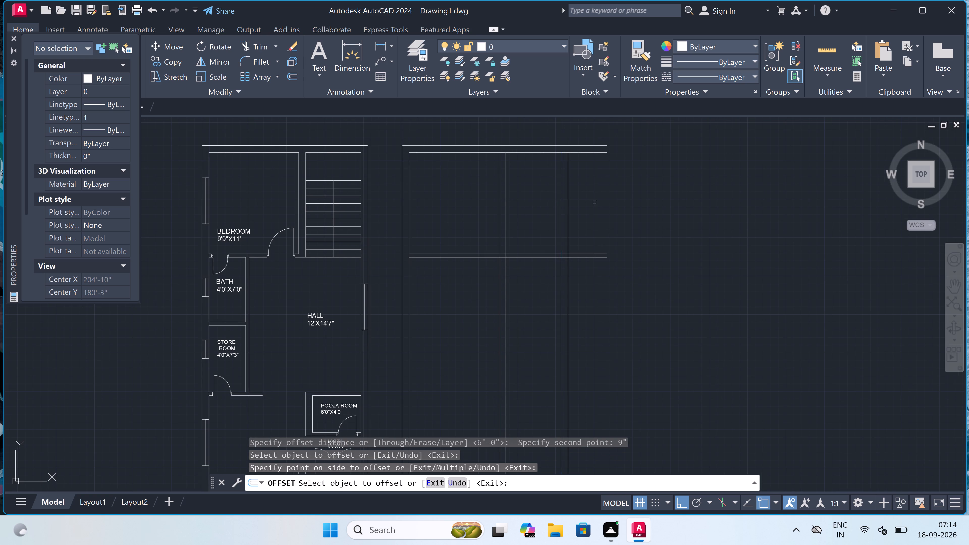
key("Escape")
key("Escape")
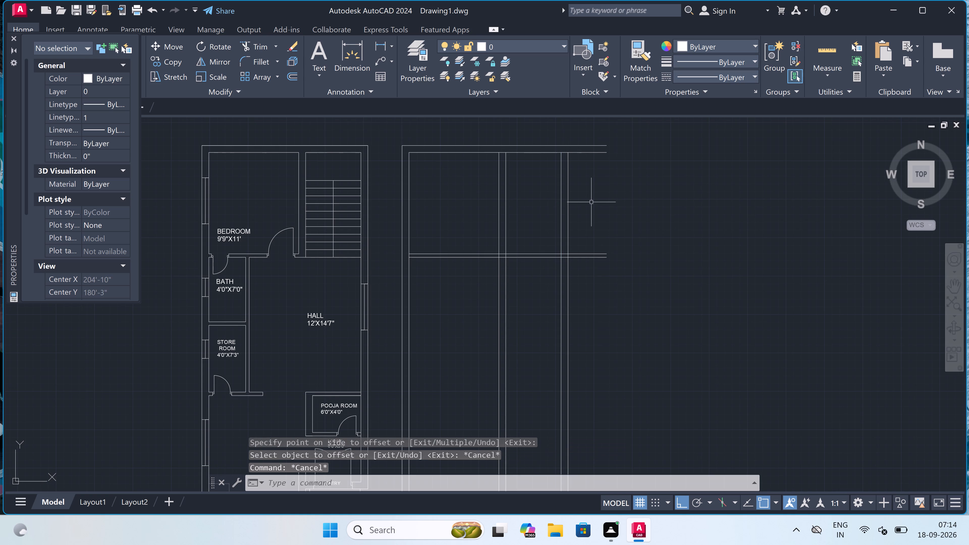
Extend the new outermost vertical wall line up to the plan's uppermost horizontal line.
key("e")
key("x")
key("space")
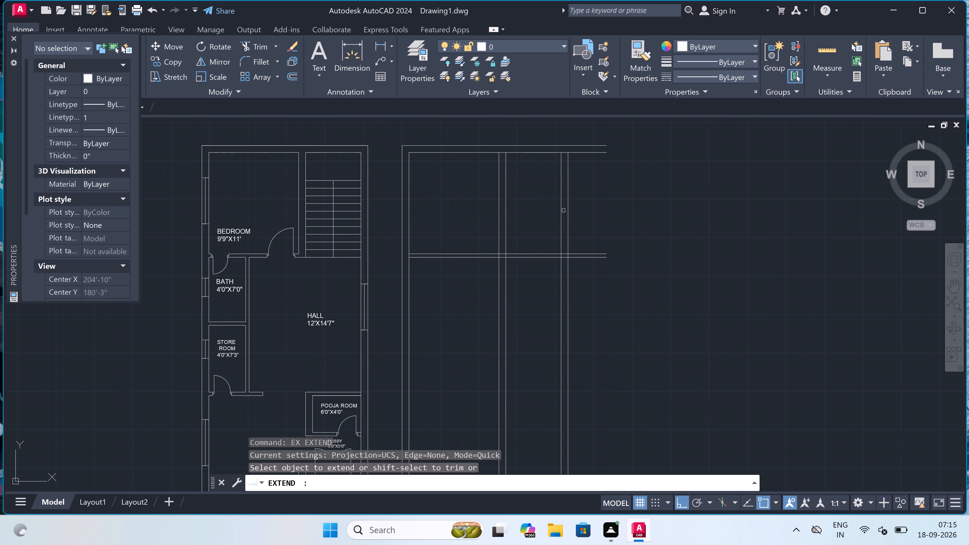
left_click(567, 204)
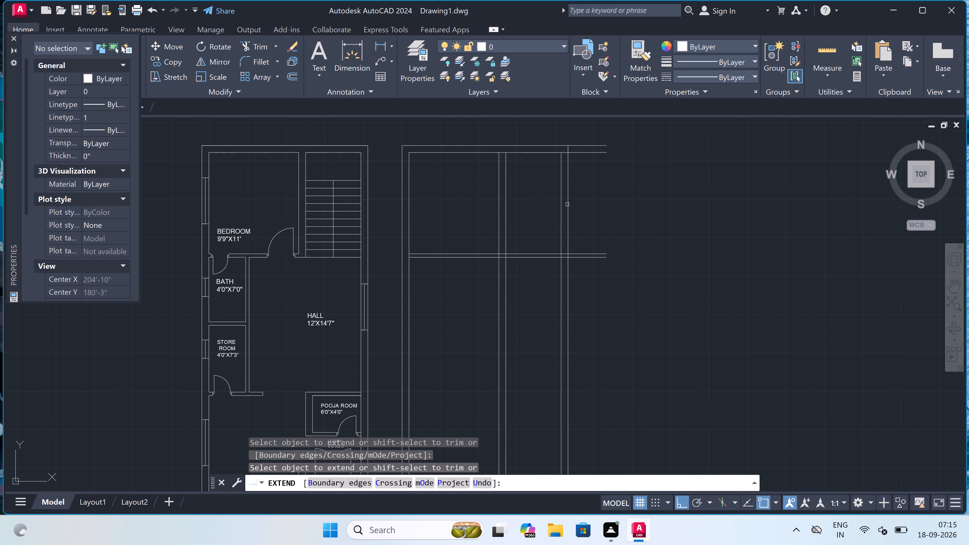
key("Escape")
Trim the horizontal lines projecting past the new outer wall and clean up the inner line at its upper corner.
key("t")
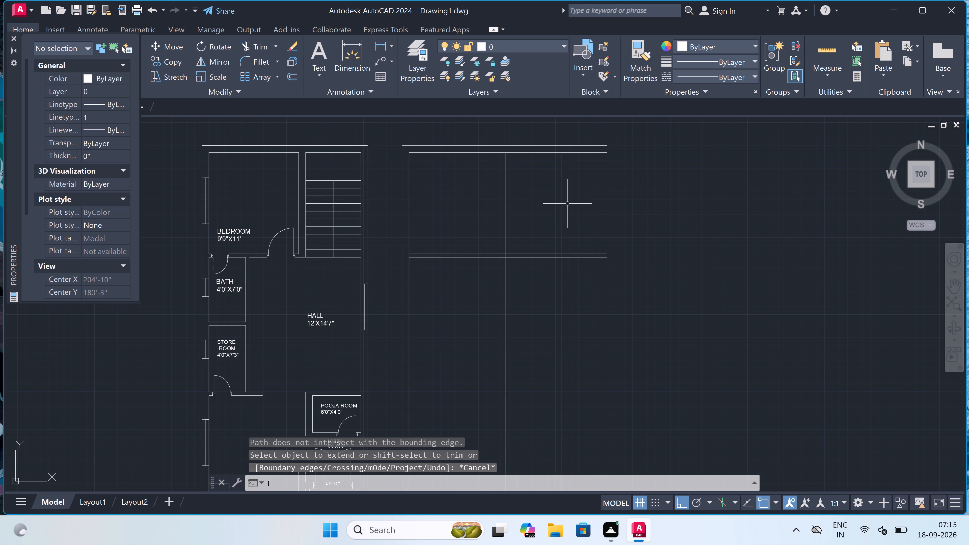
type("R")
key("space")
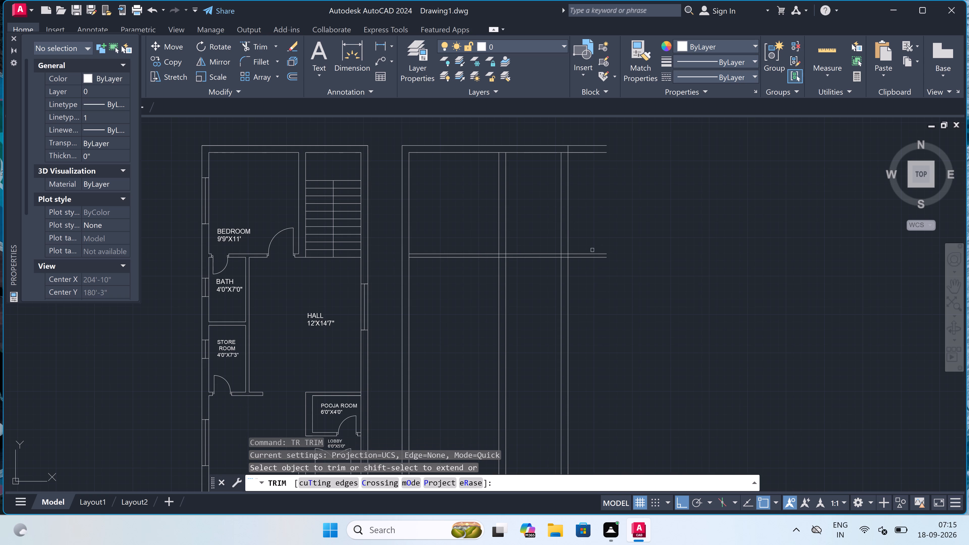
left_click(584, 264)
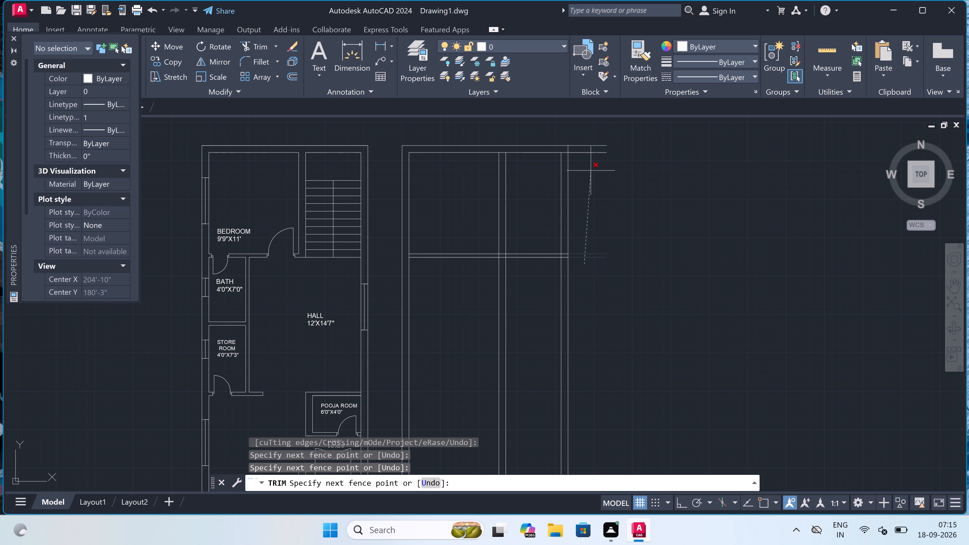
left_click(580, 144)
scroll(580, 144, "down", 1)
scroll(574, 149, "up", 3)
scroll(551, 148, "up", 2)
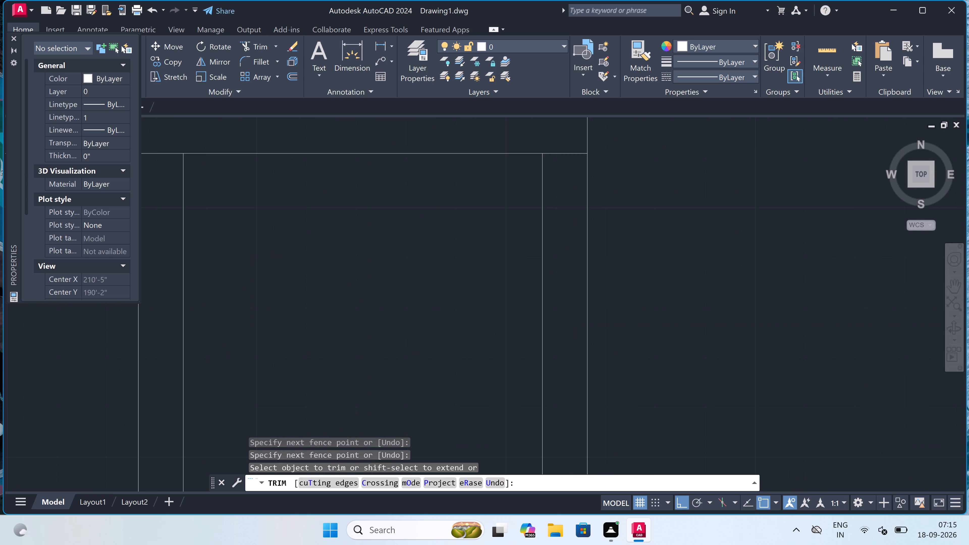
left_click(551, 148)
left_click(555, 169)
Trim the upper inner wall line and both horizontal partition lines where they cross the 9" vertical dividing wall.
scroll(556, 169, "down", 4)
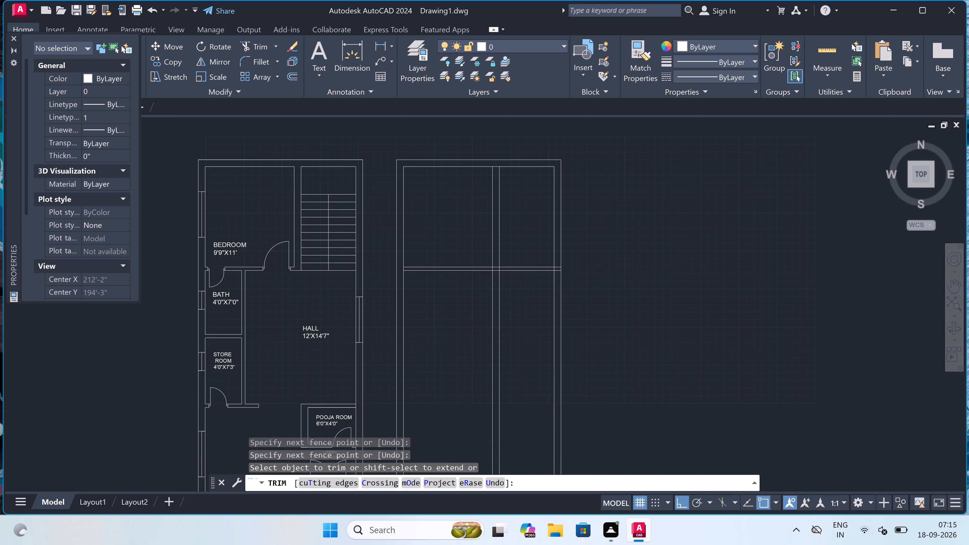
scroll(502, 166, "up", 4)
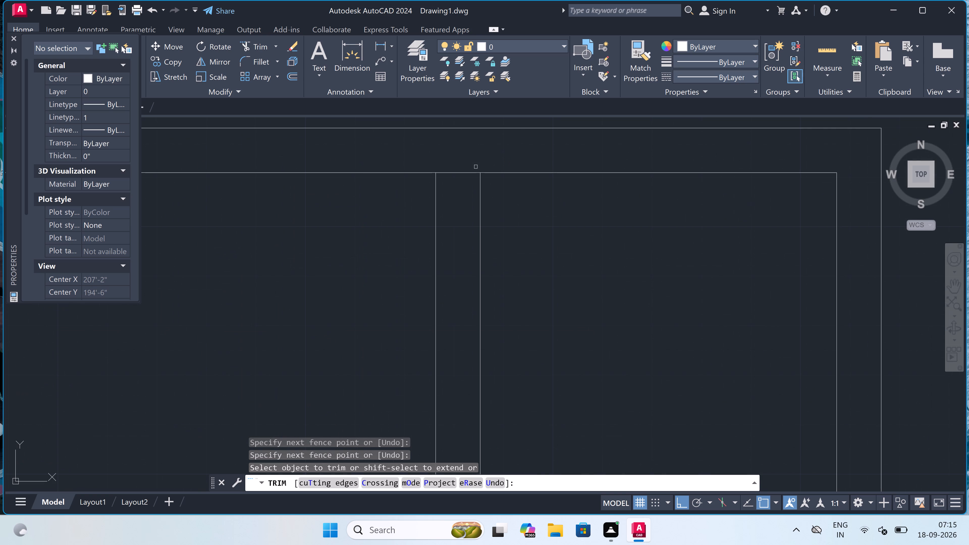
left_click(467, 167)
left_click(463, 191)
scroll(463, 191, "down", 4)
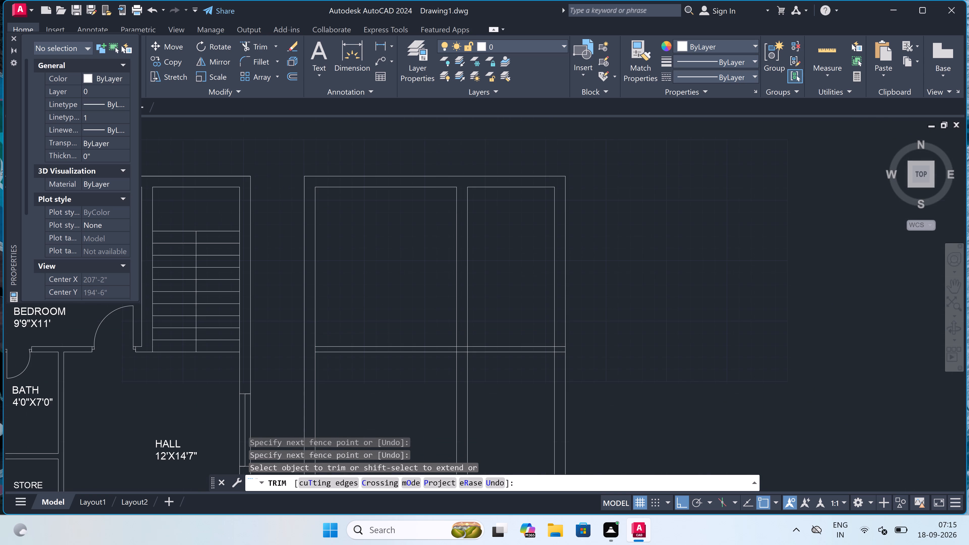
scroll(457, 360, "up", 2)
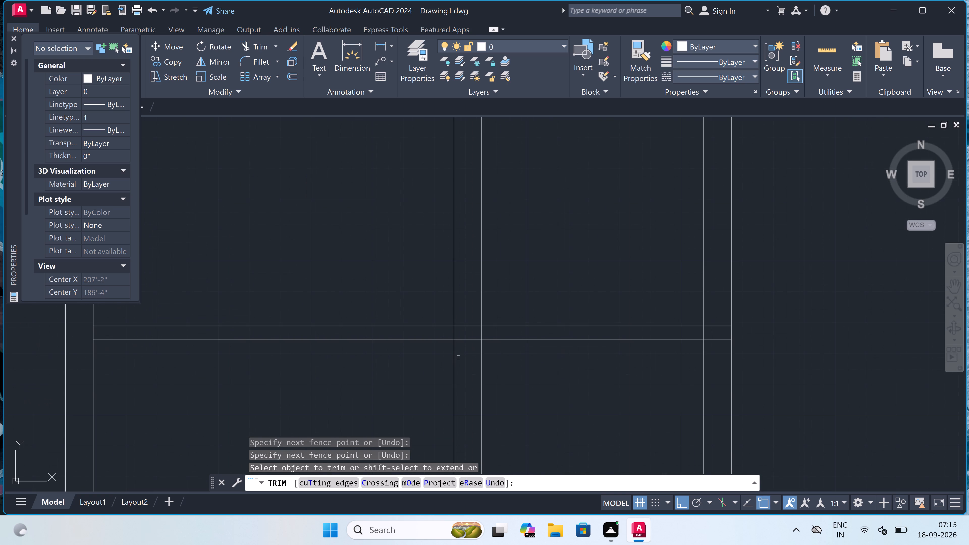
left_click(467, 347)
left_click(469, 291)
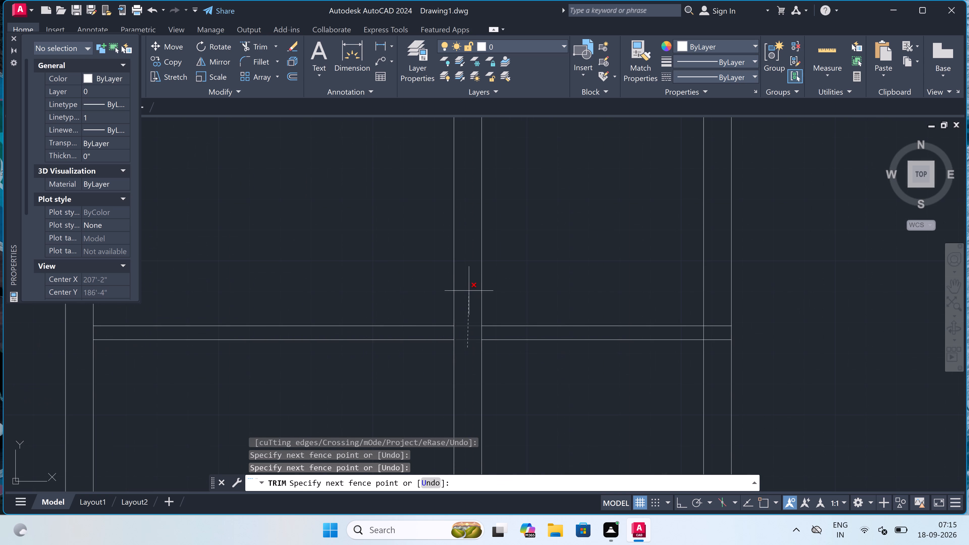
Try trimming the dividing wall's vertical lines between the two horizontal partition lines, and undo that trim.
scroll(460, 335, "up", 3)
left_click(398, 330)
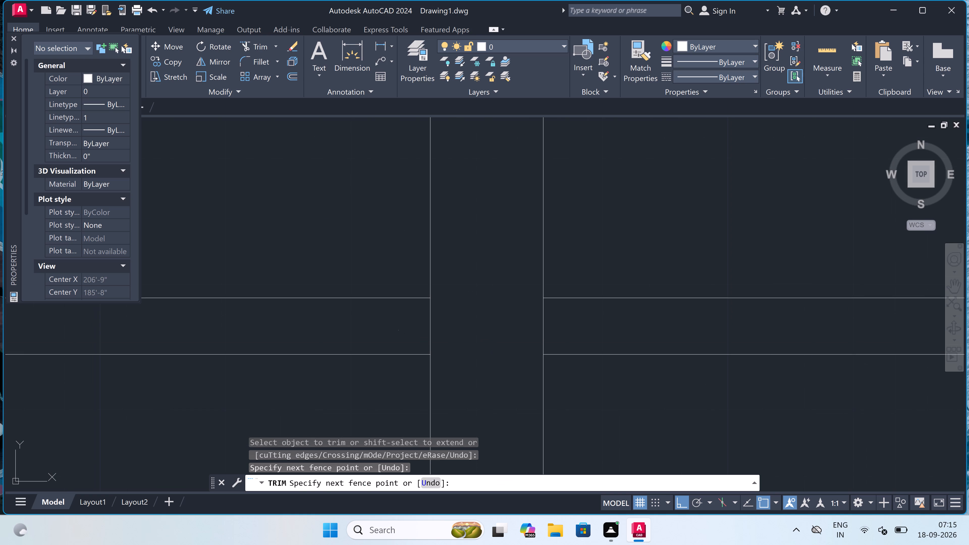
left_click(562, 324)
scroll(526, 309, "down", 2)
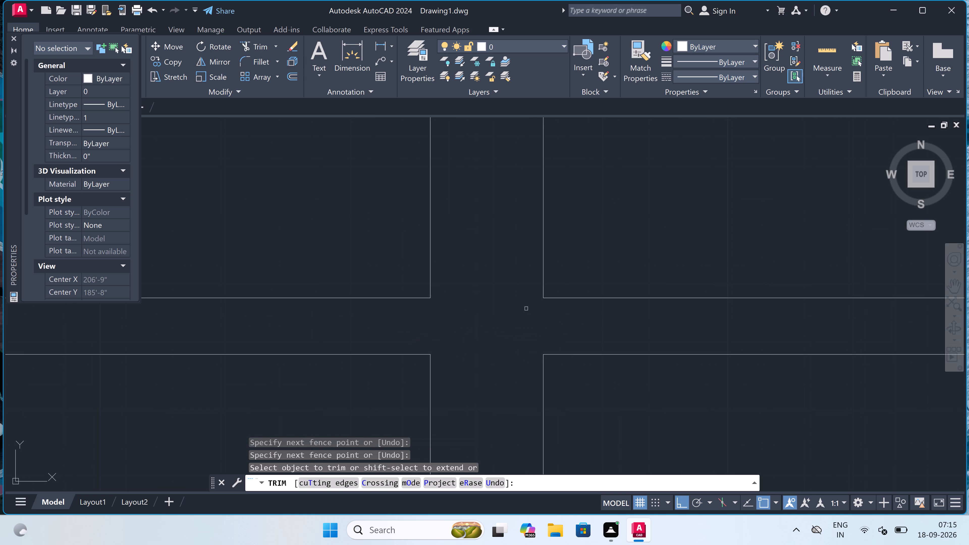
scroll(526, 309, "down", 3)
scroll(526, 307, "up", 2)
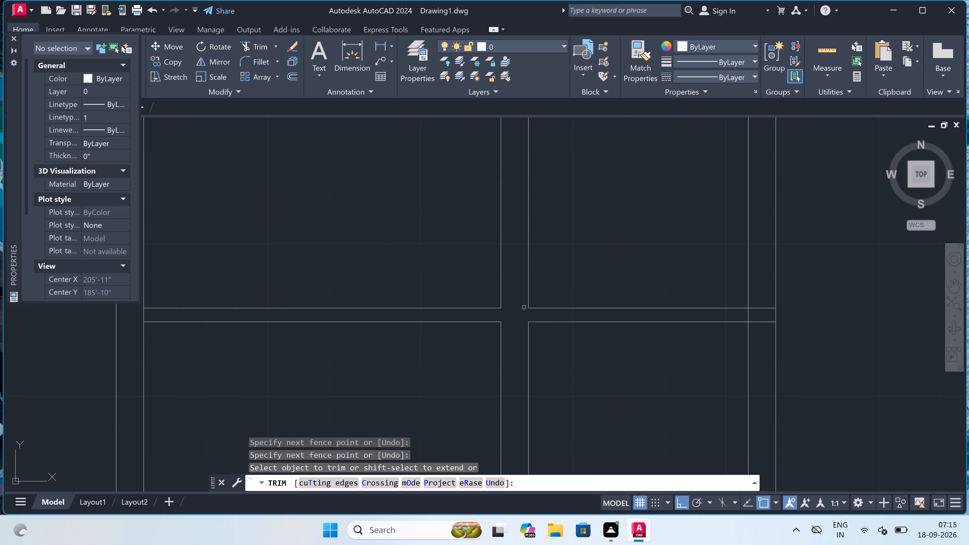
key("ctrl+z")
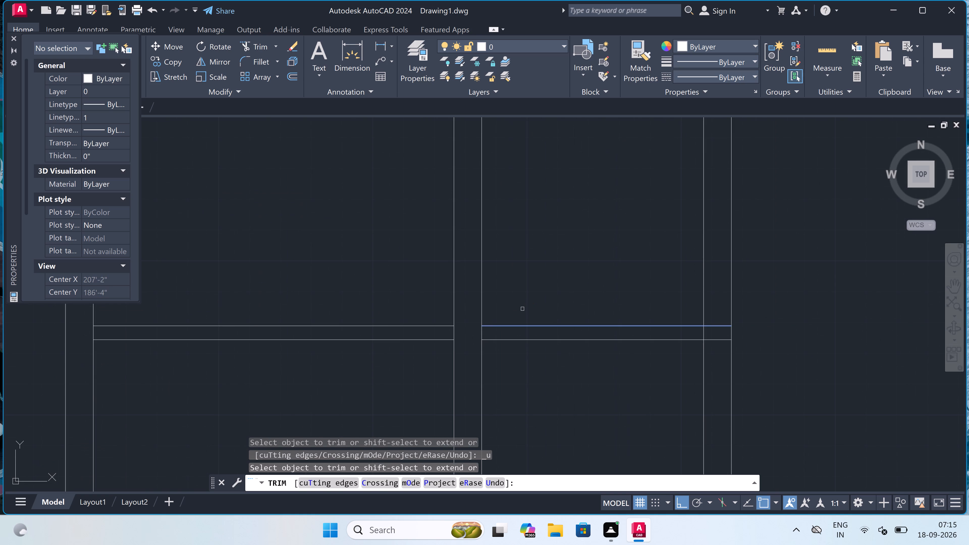
Trim away the horizontal partition lines across the 6' bay and inside the adjoining outer wall.
scroll(522, 309, "down", 2)
left_click(523, 309)
left_click(526, 353)
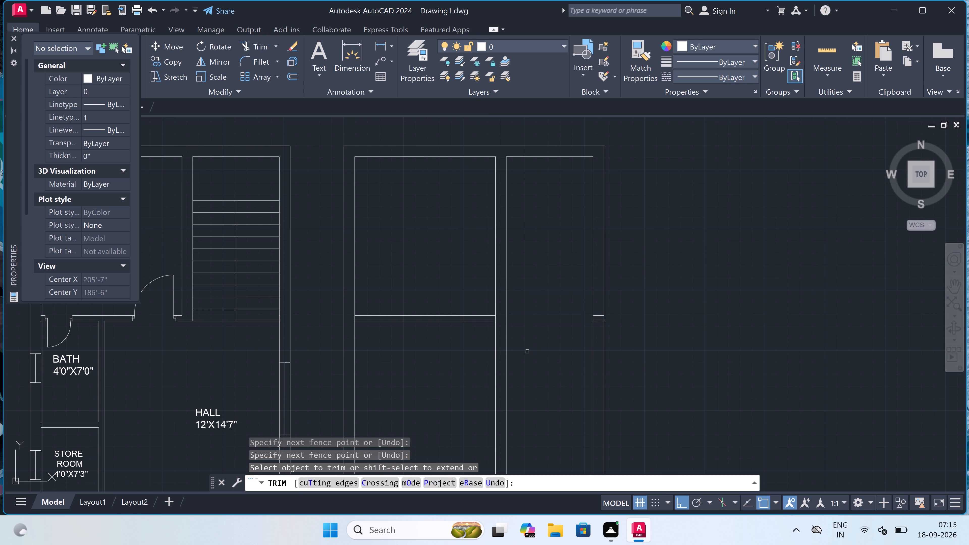
scroll(606, 313, "up", 3)
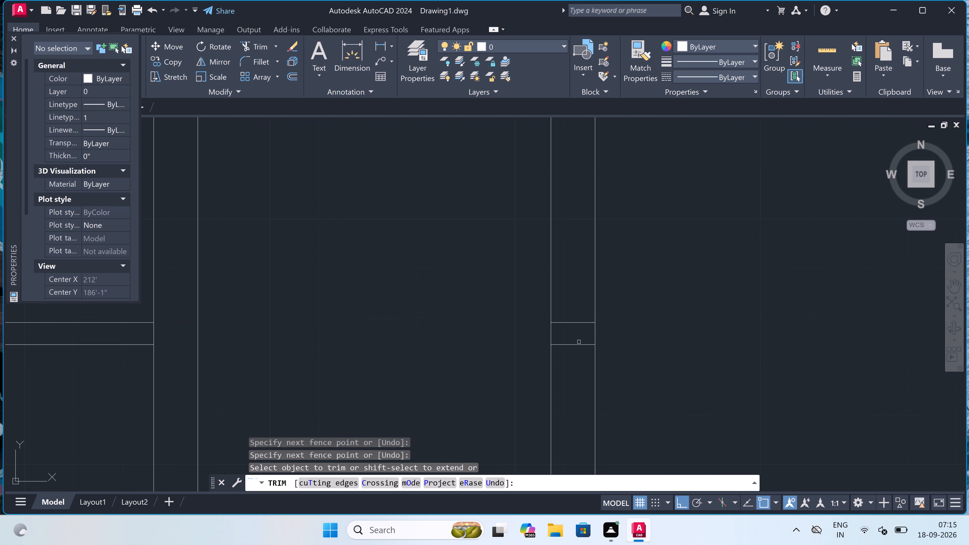
left_click(576, 349)
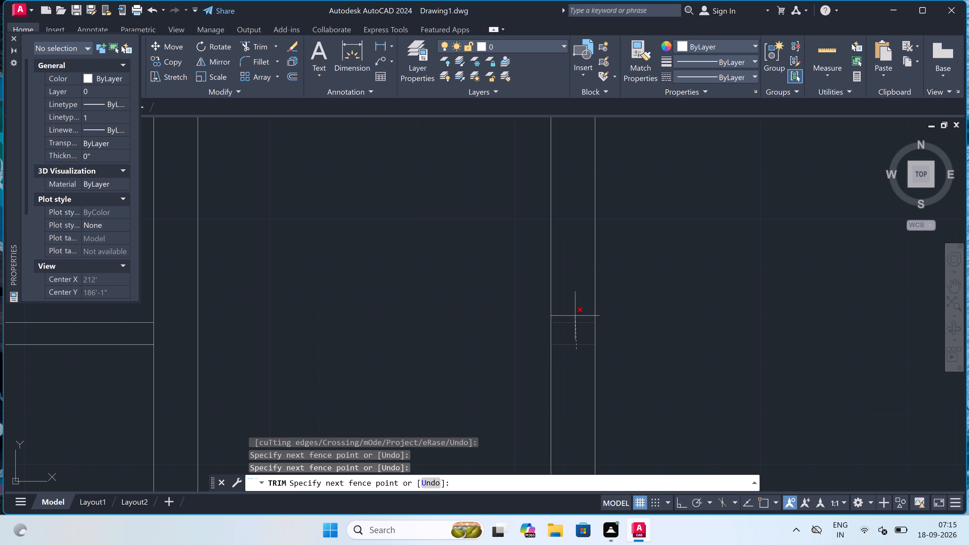
left_click(575, 316)
scroll(575, 316, "down", 4)
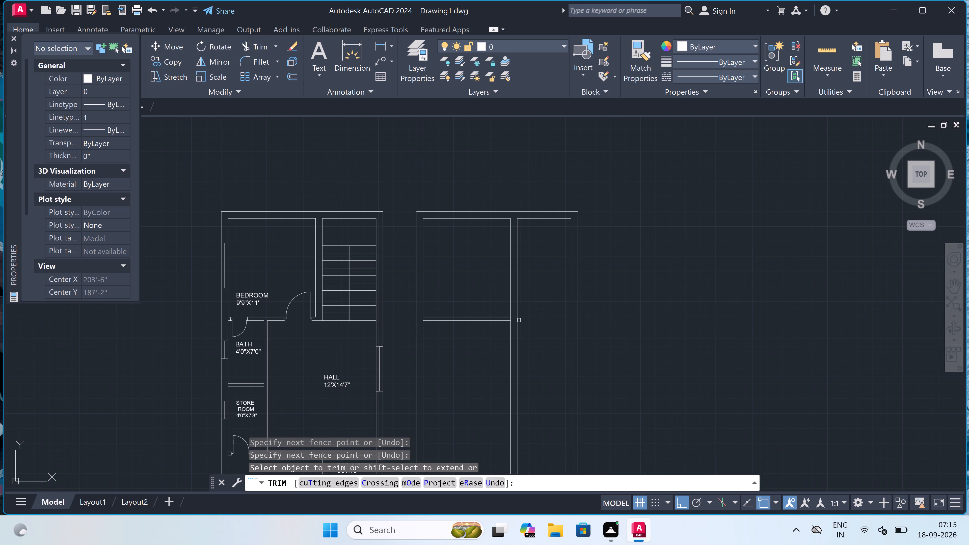
key("Escape")
Draw a door jamb line across the second plan's partition near the dividing wall, with a 2" stop and a 3' upright door leaf.
scroll(476, 333, "up", 1)
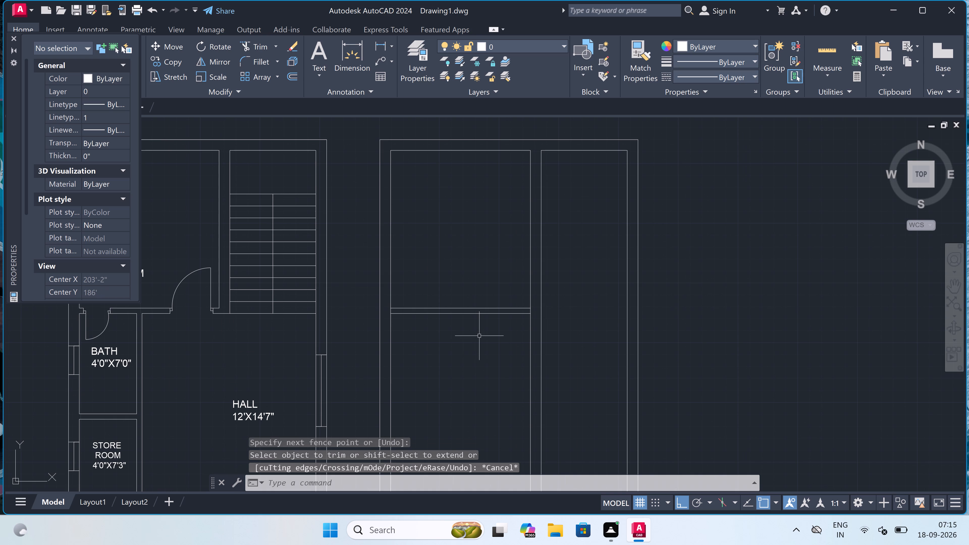
type("L")
key("space")
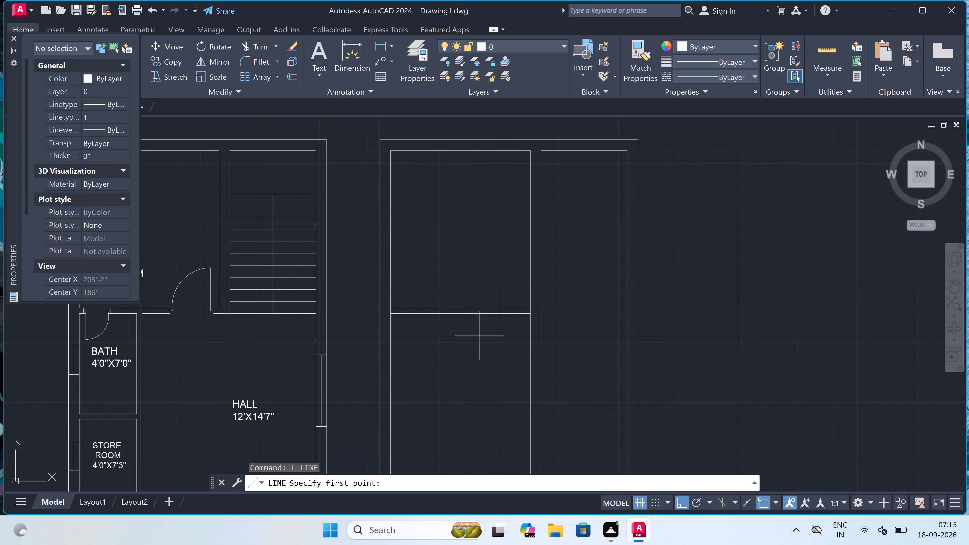
scroll(506, 319, "up", 1)
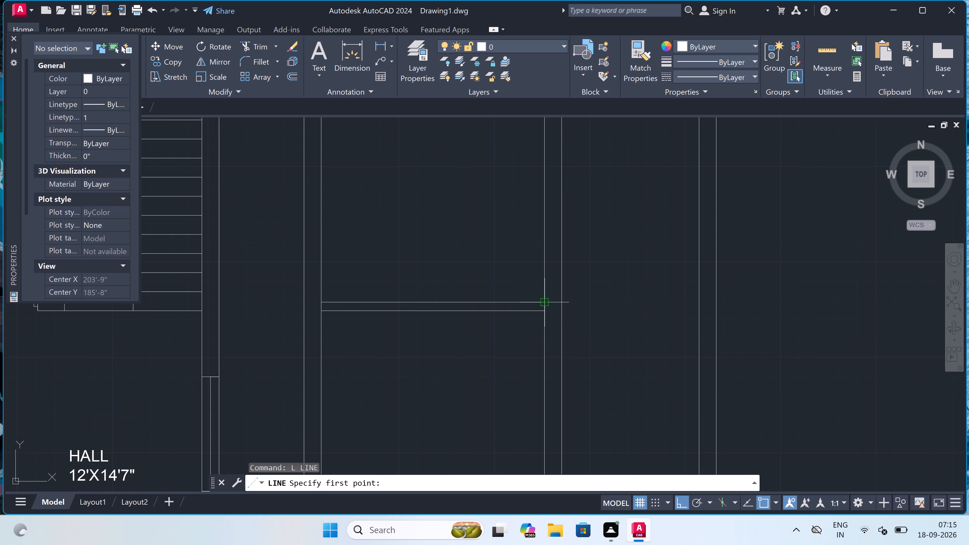
scroll(541, 303, "up", 1)
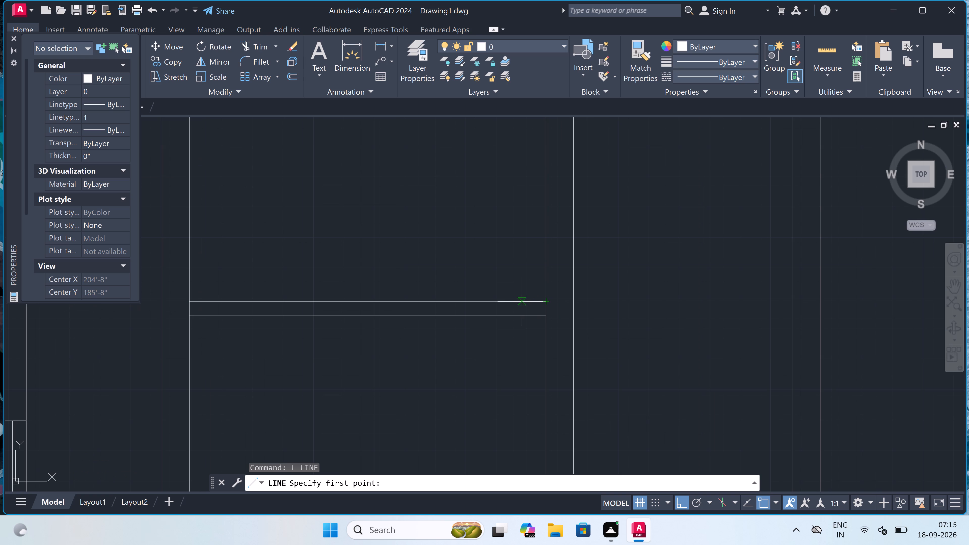
left_click(526, 301)
left_click(523, 315)
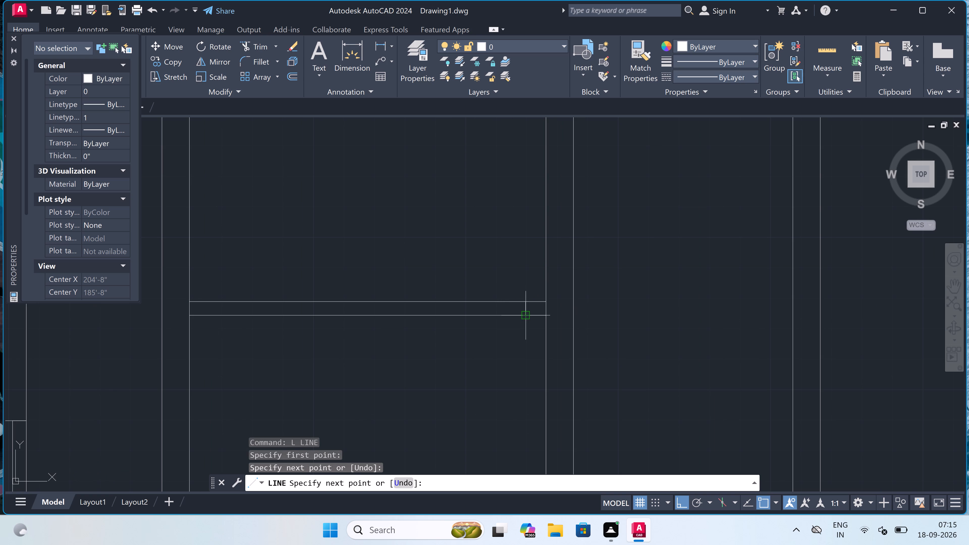
left_click(525, 307)
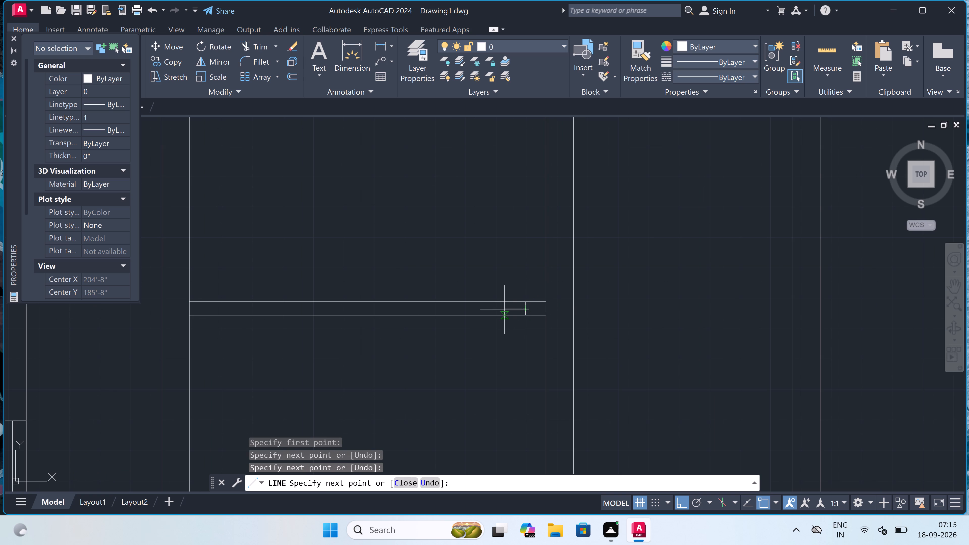
type("2\"")
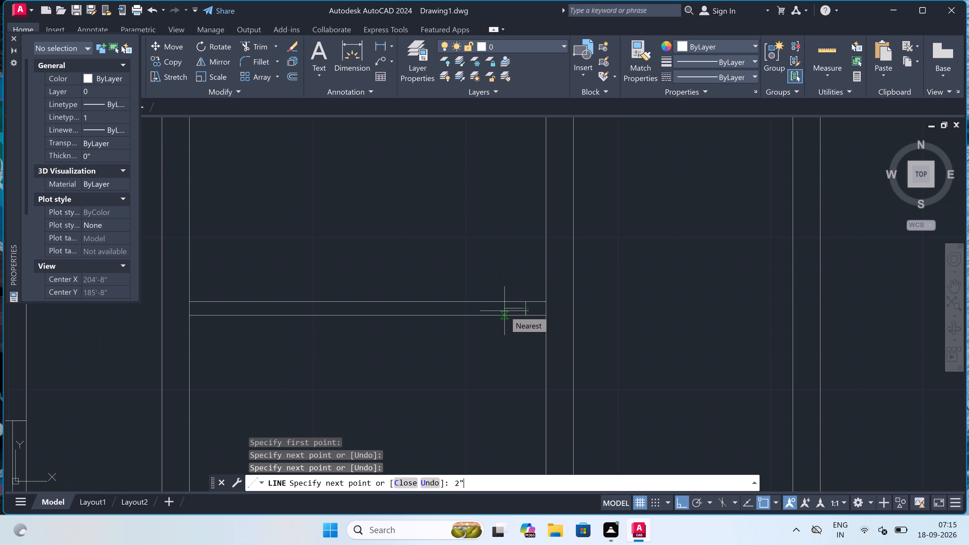
key("space")
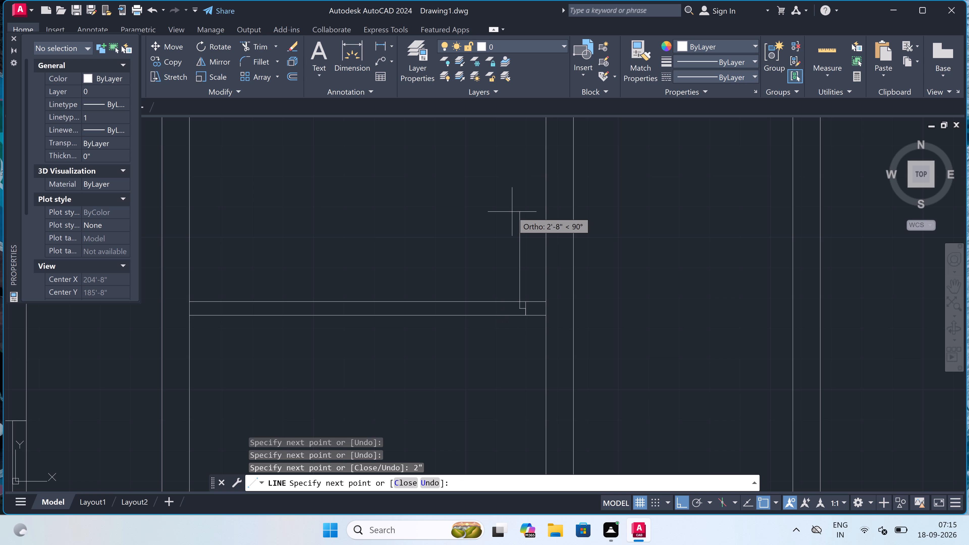
type("3'")
key("space")
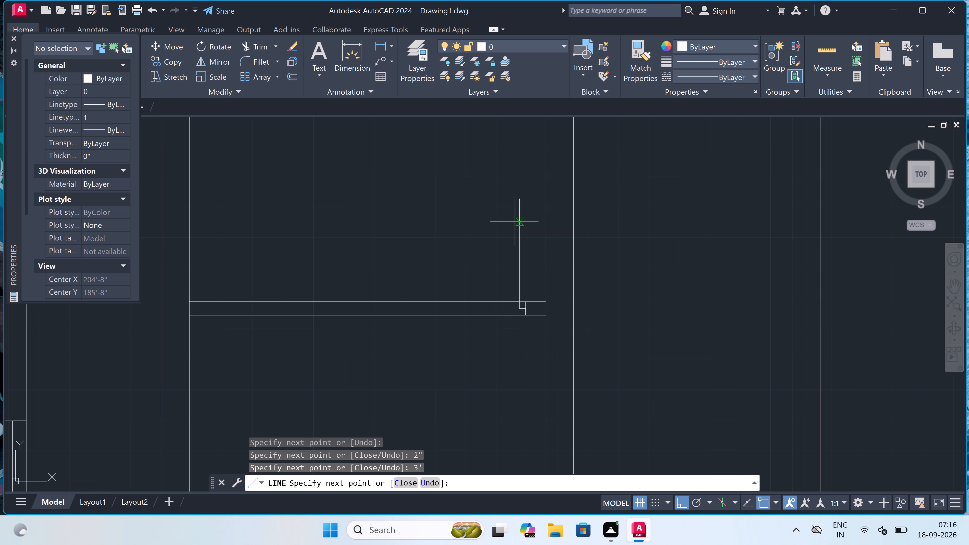
key("Escape")
Draw the opposite jamb line across the partition with a 2" stop pointing toward the door leaf.
key("space")
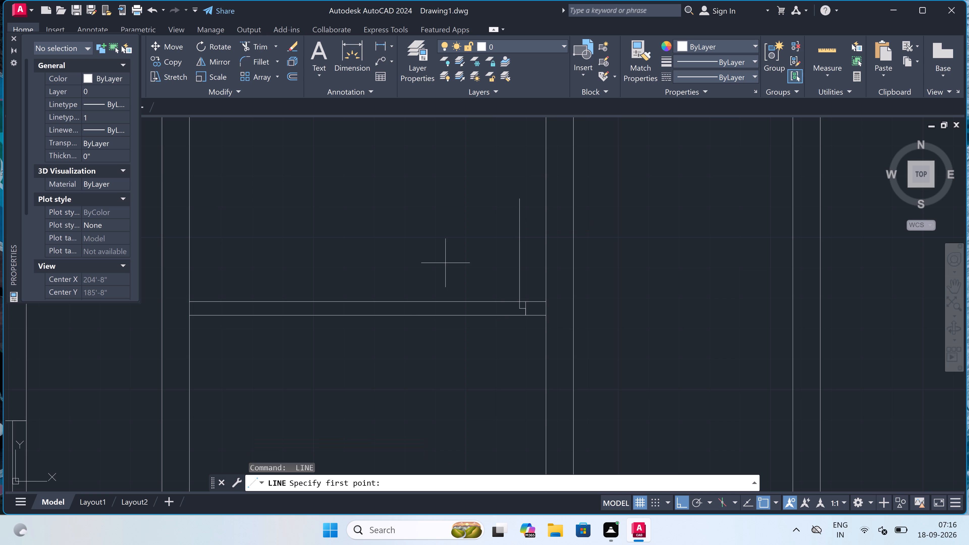
left_click(417, 302)
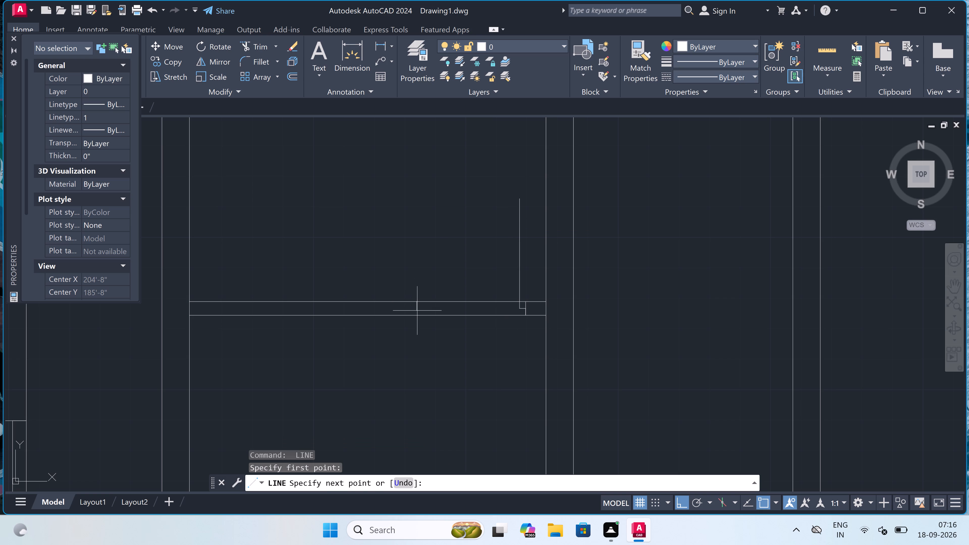
left_click(417, 316)
left_click(417, 307)
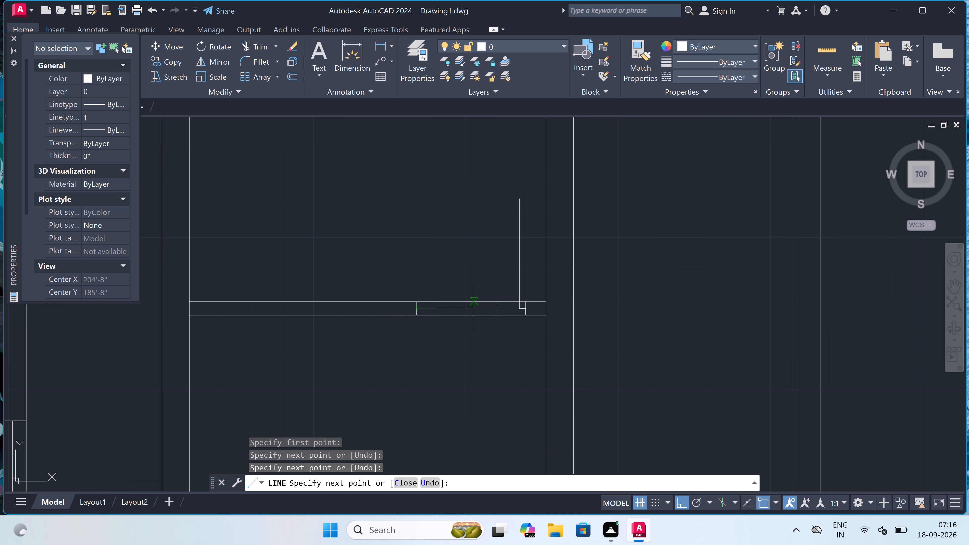
type("2\"")
key("space")
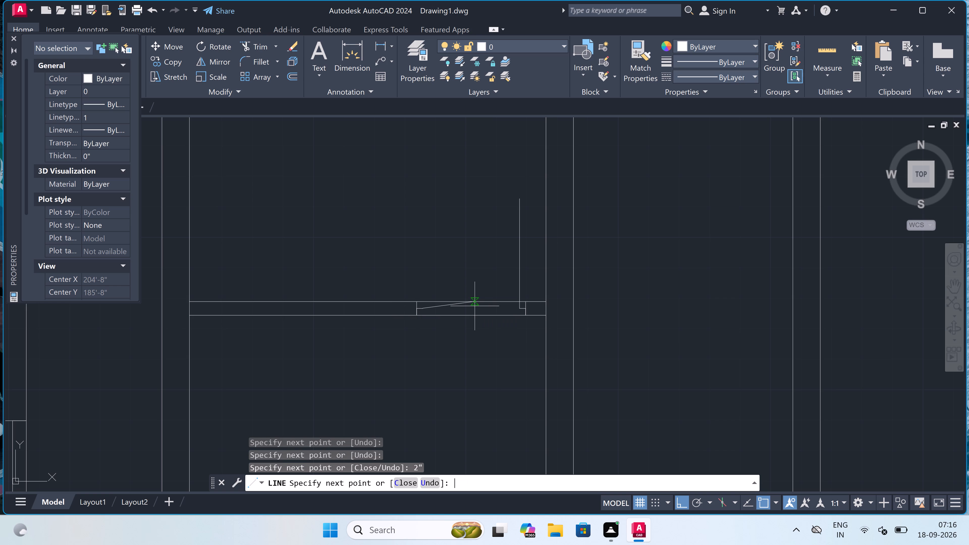
key("Escape")
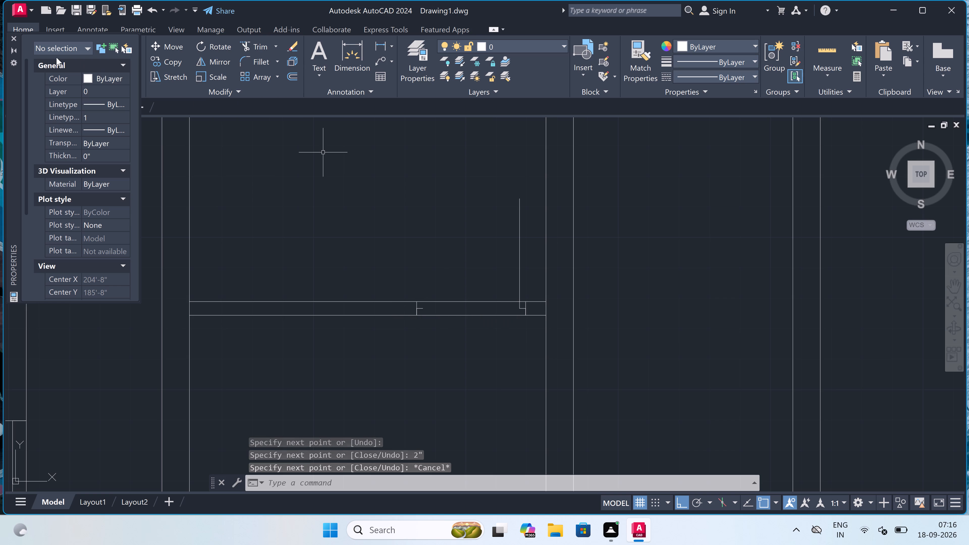
Draw the door swing with a Start, End, Direction arc from the opposite jamb's stop to the free end of the leaf.
left_click(12, 37)
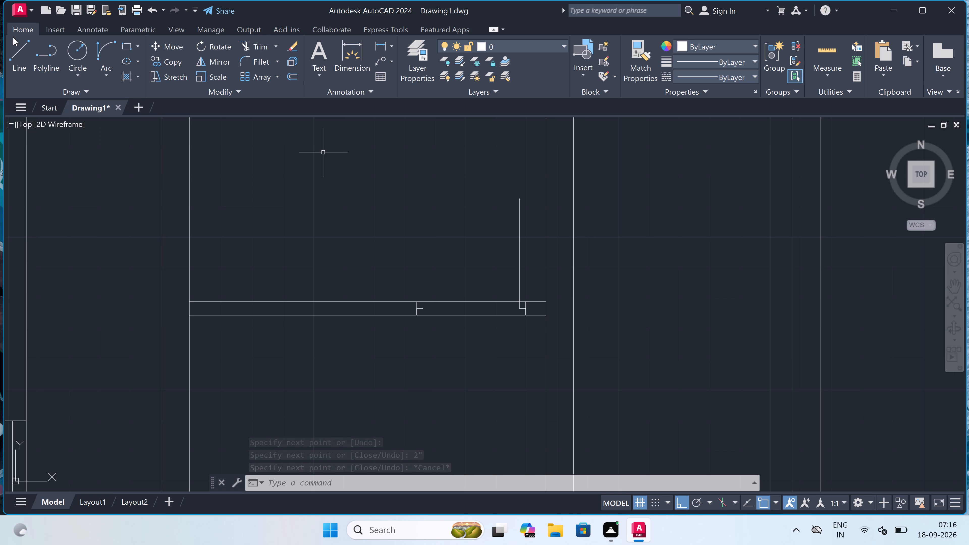
left_click(108, 64)
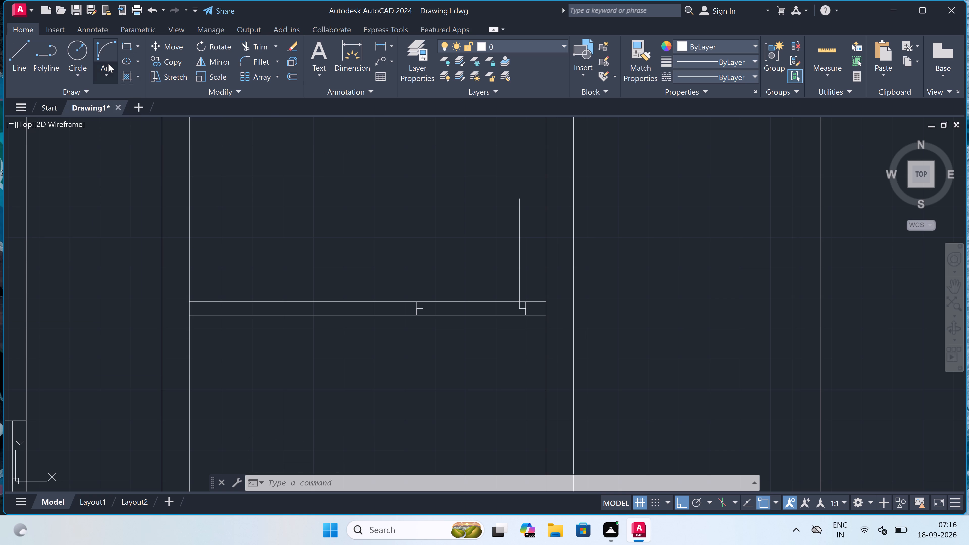
left_click(159, 223)
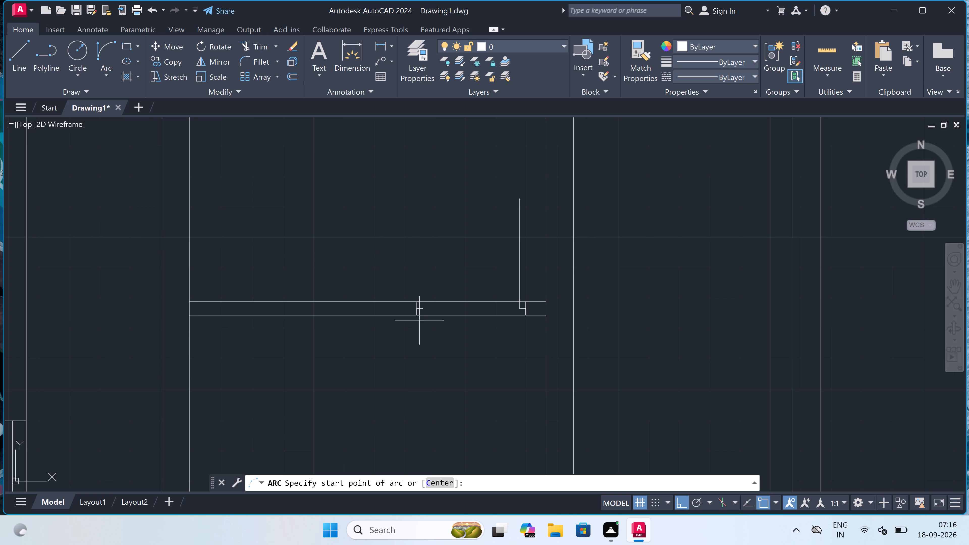
left_click(424, 307)
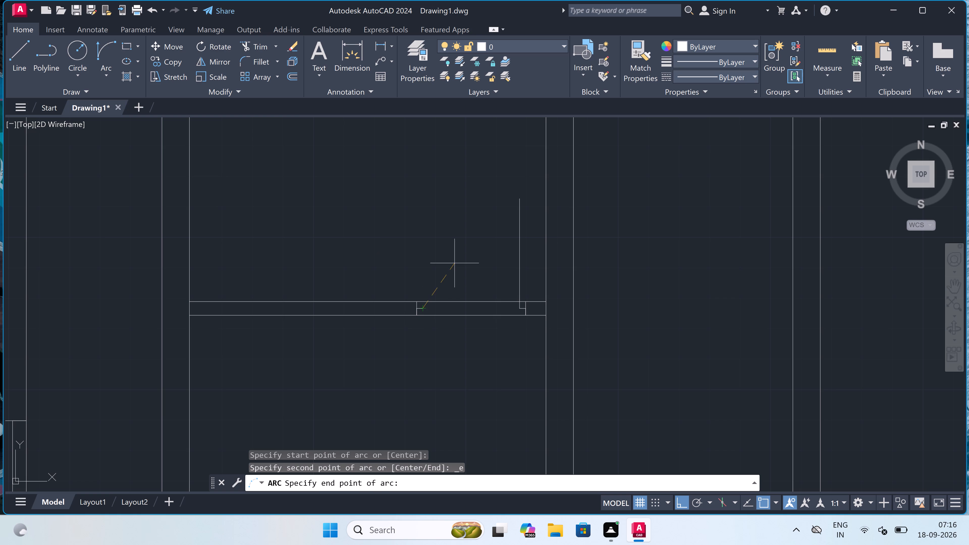
double_click(517, 201)
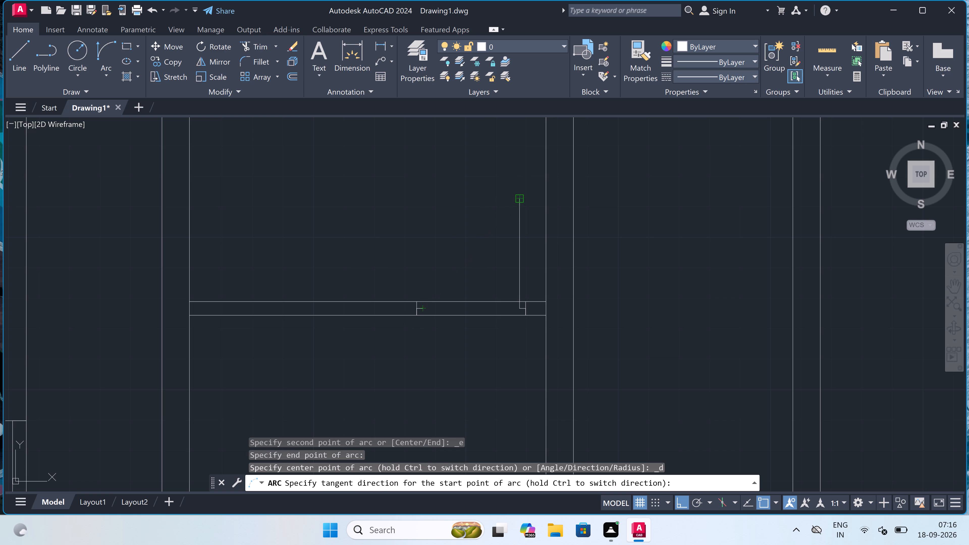
left_click(481, 203)
scroll(481, 203, "down", 2)
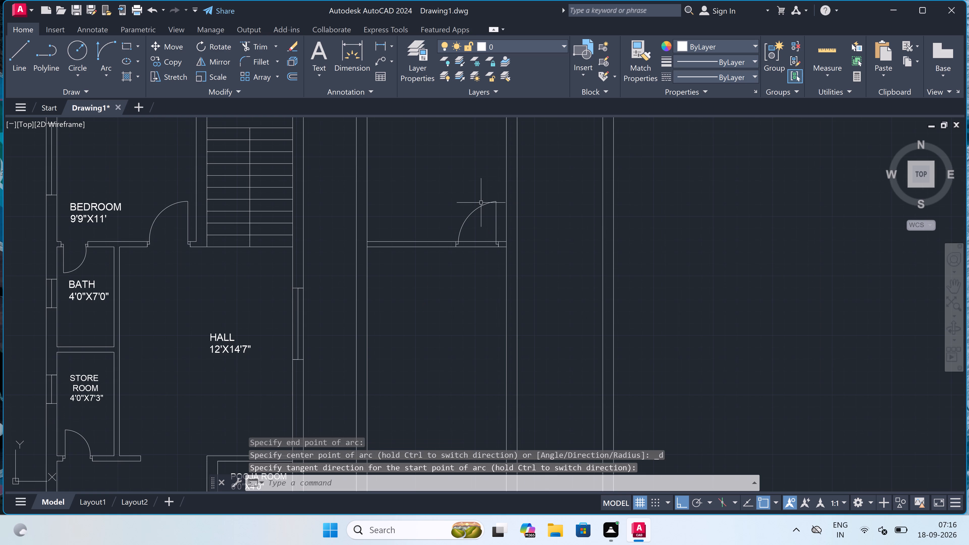
Trim both partition lines between the two jambs to open the doorway.
type("TR")
key("space")
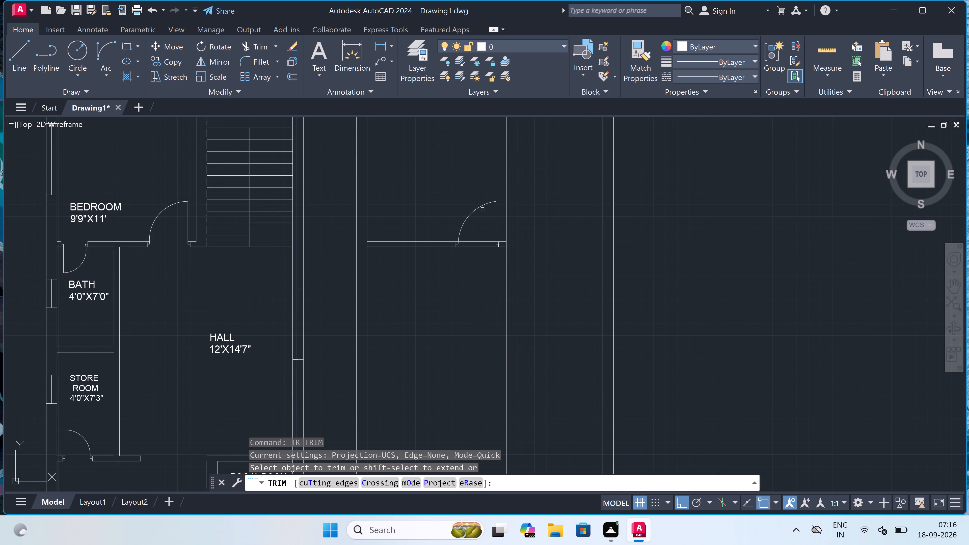
left_click(483, 223)
left_click(473, 267)
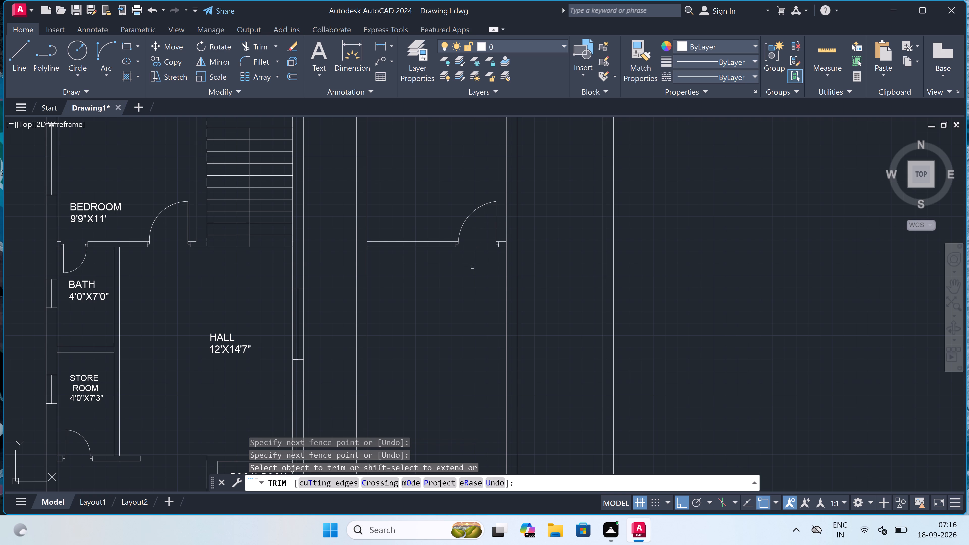
key("Escape")
Trim the outer wall's inner line and the dividing wall's near line between the partition lines at both ends of the partition.
scroll(376, 236, "up", 1)
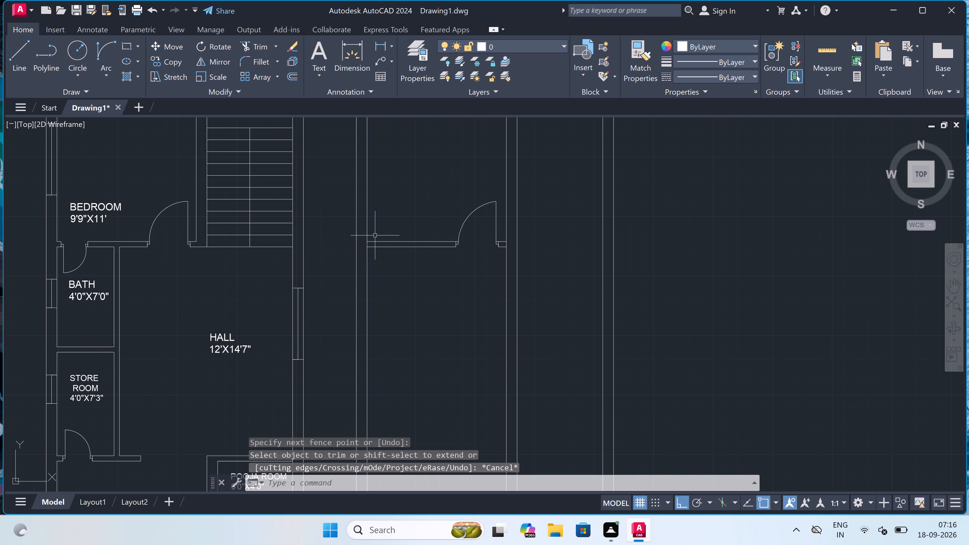
scroll(376, 236, "up", 1)
key("space")
scroll(351, 256, "up", 2)
left_click(354, 258)
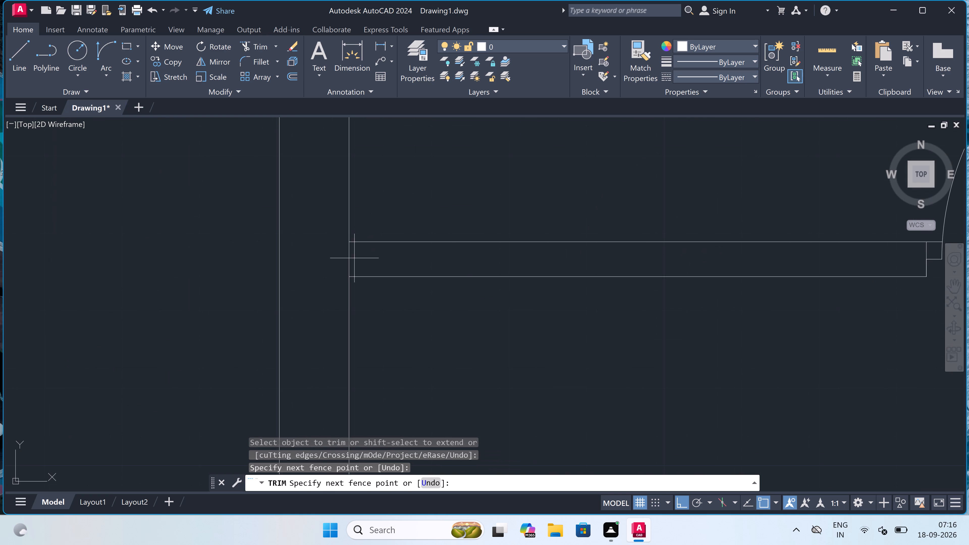
left_click(323, 257)
scroll(324, 257, "down", 5)
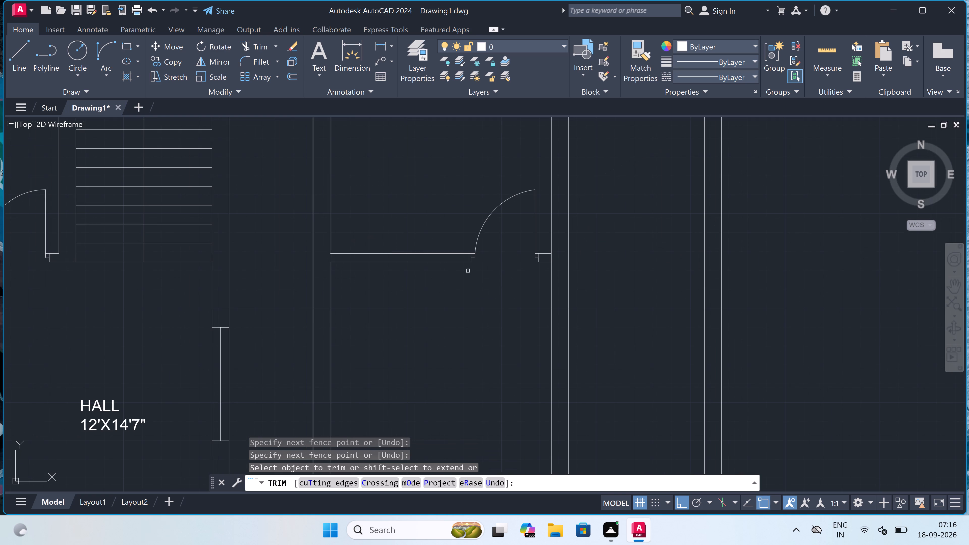
scroll(541, 260, "up", 3)
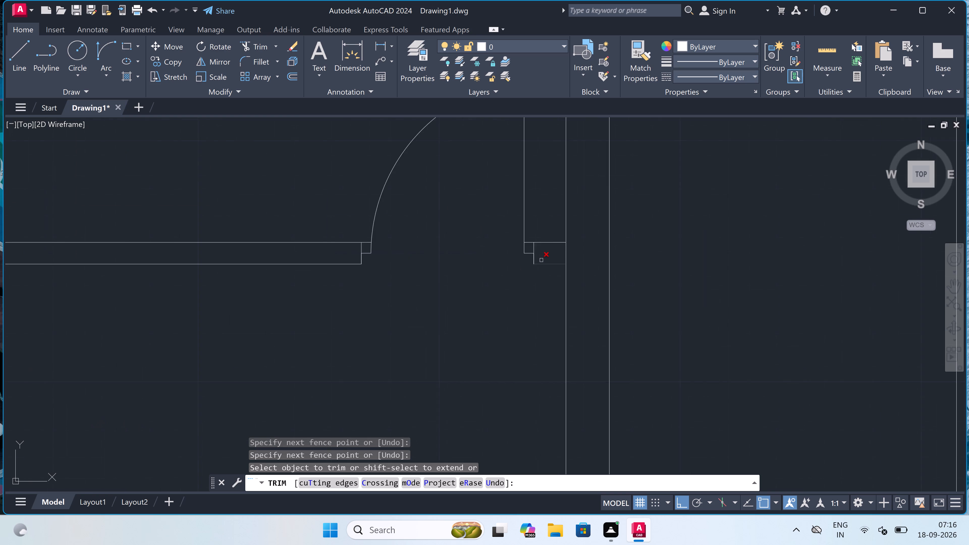
left_click(556, 251)
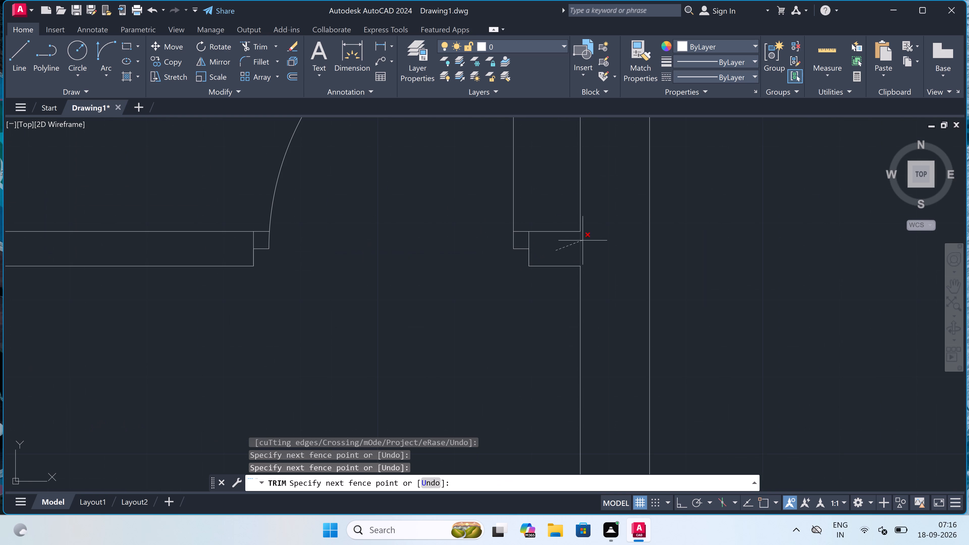
left_click(598, 240)
scroll(512, 259, "down", 6)
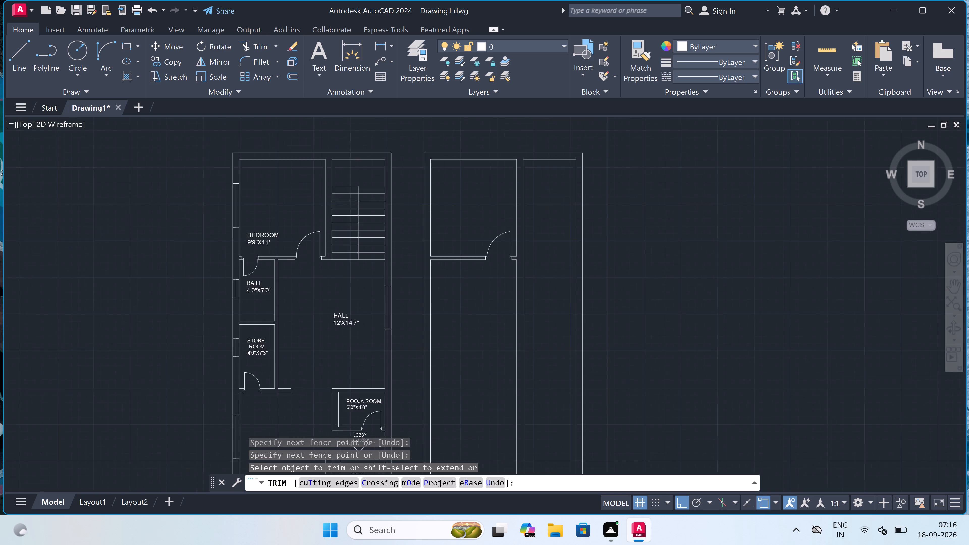
scroll(496, 267, "up", 2)
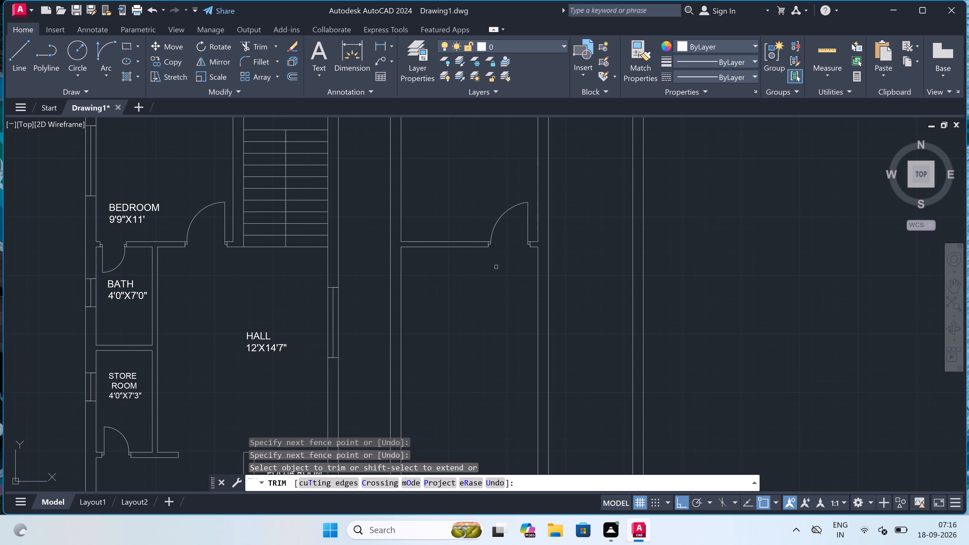
key("Escape")
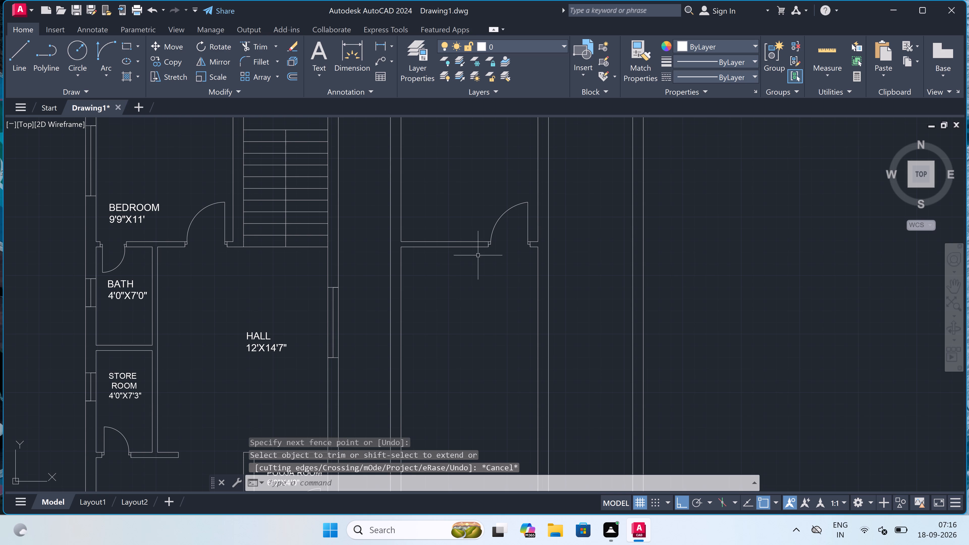
Offset the lower line of the doored partition 7' downward in the second plan.
type("O")
key("space")
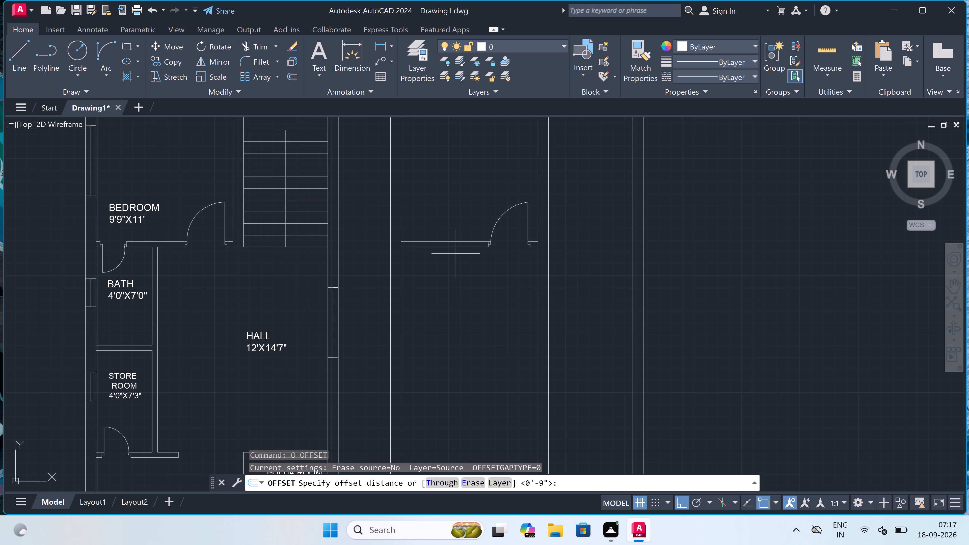
type("O")
key("space")
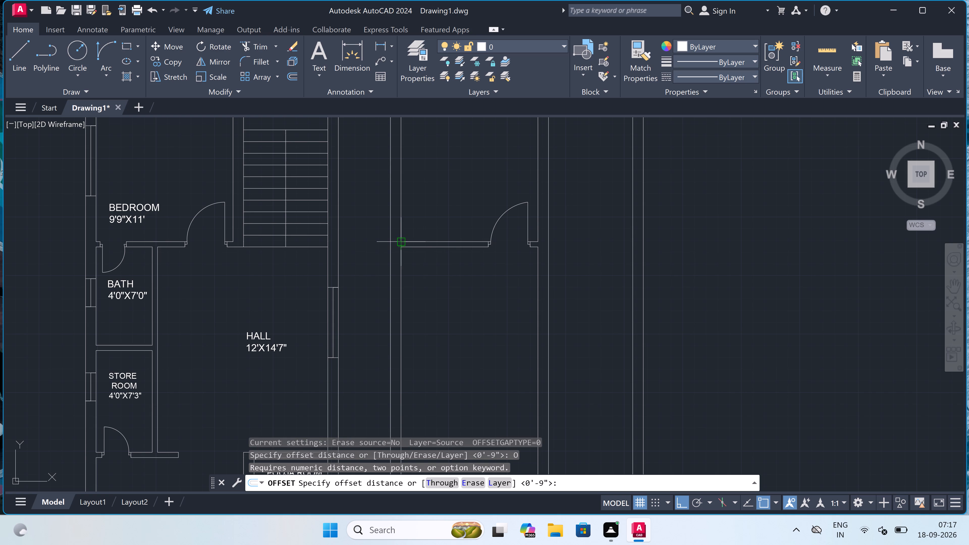
left_click(440, 247)
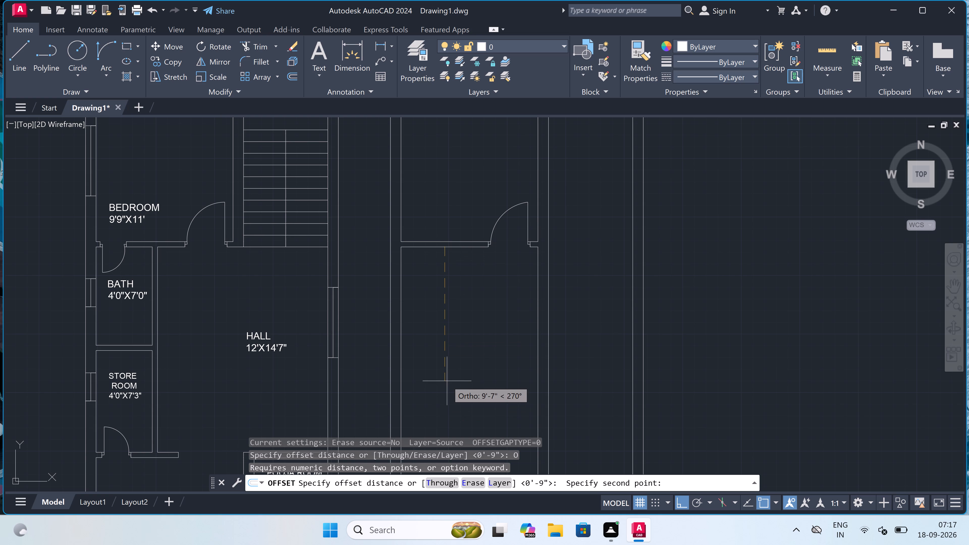
type("7'")
key("space")
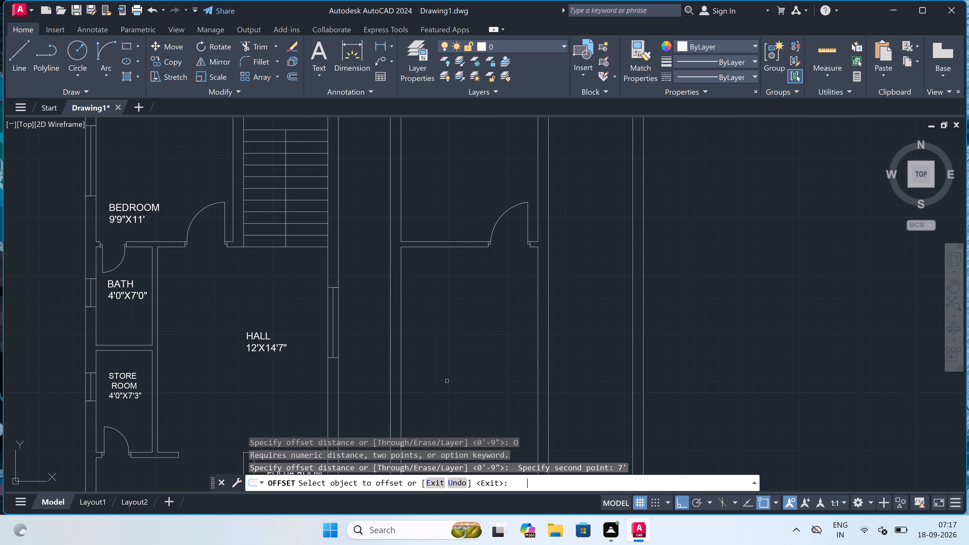
left_click(411, 247)
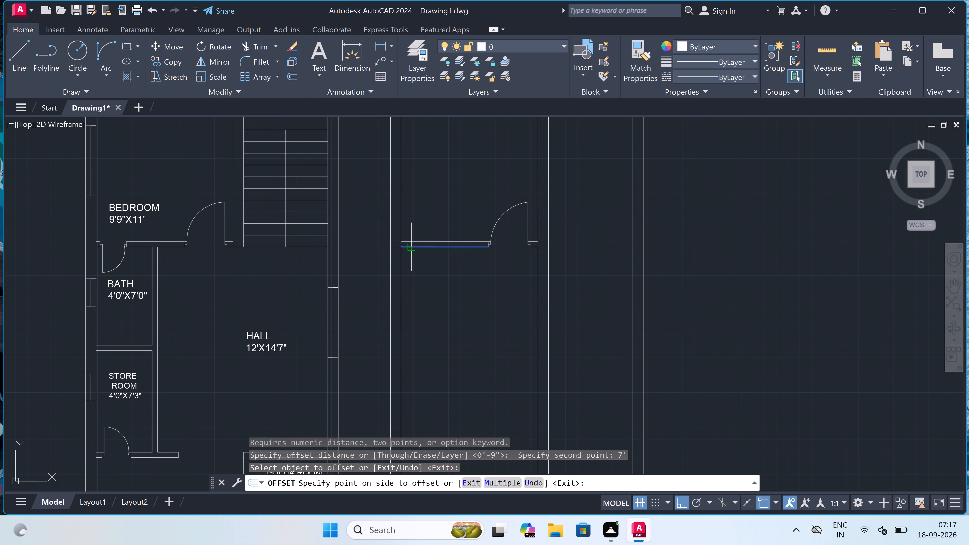
left_click(416, 289)
key("Escape")
Offset the new horizontal line 4.5" downward to form the second partition's thickness.
key("space")
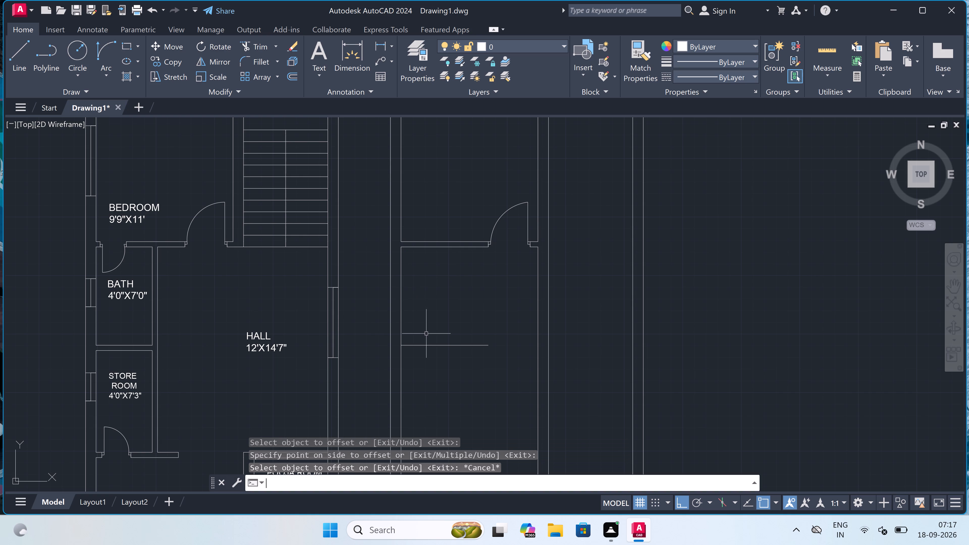
left_click(427, 346)
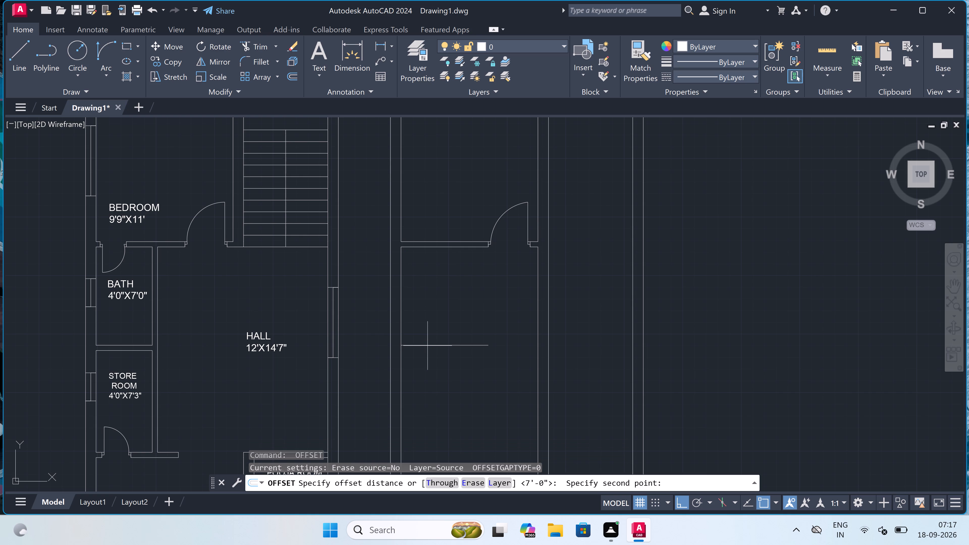
type("4.5\"")
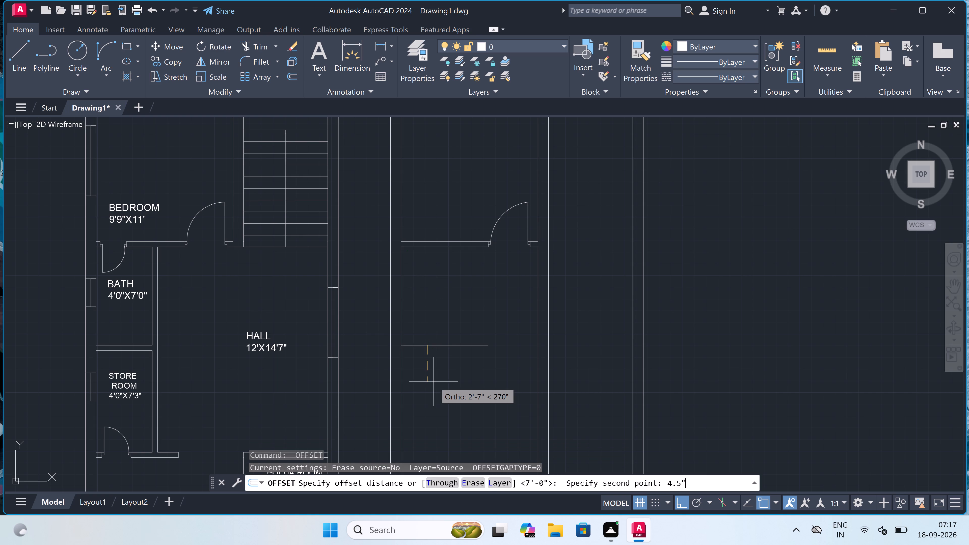
key("space")
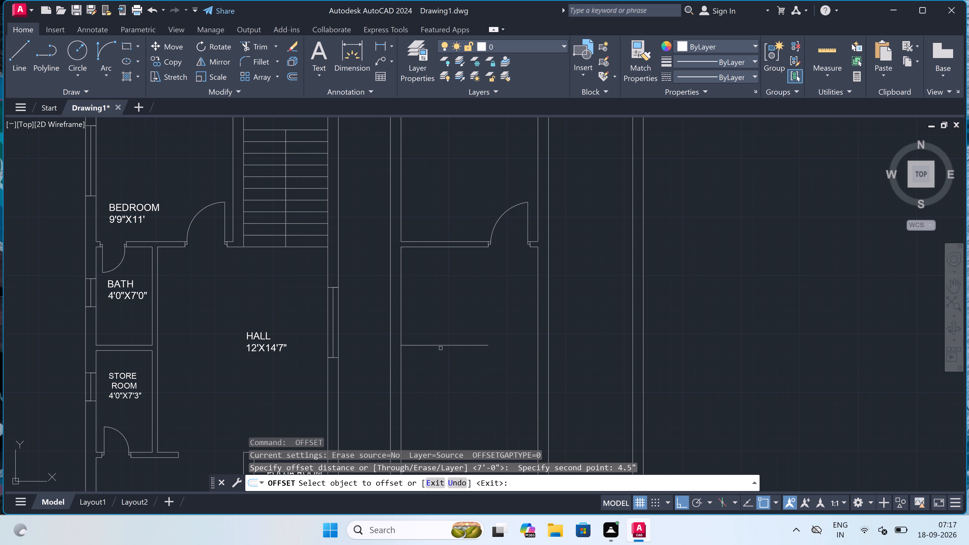
left_click(440, 345)
left_click(434, 358)
key("Escape")
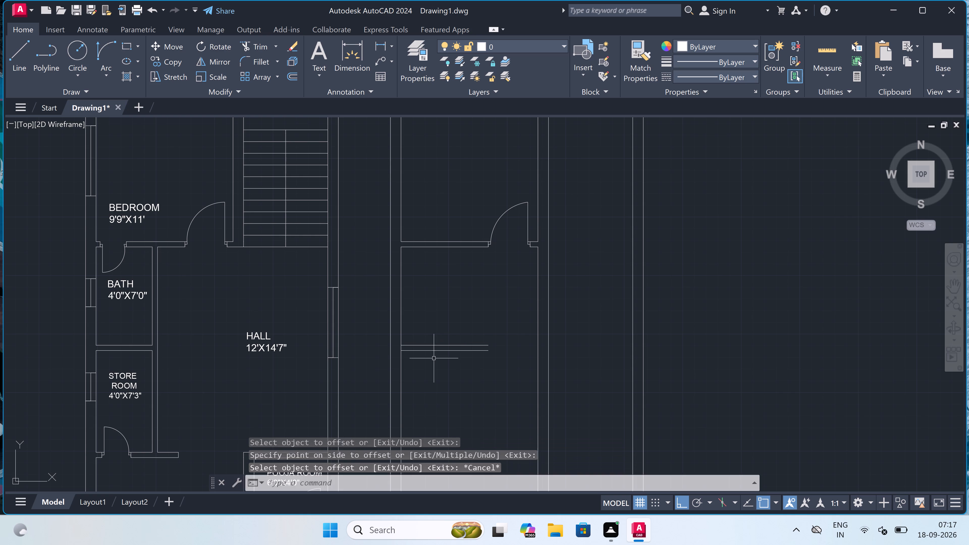
Offset the second partition's lower line 7'3" downward to start a third partition.
key("space")
left_click_drag(434, 351, 435, 355)
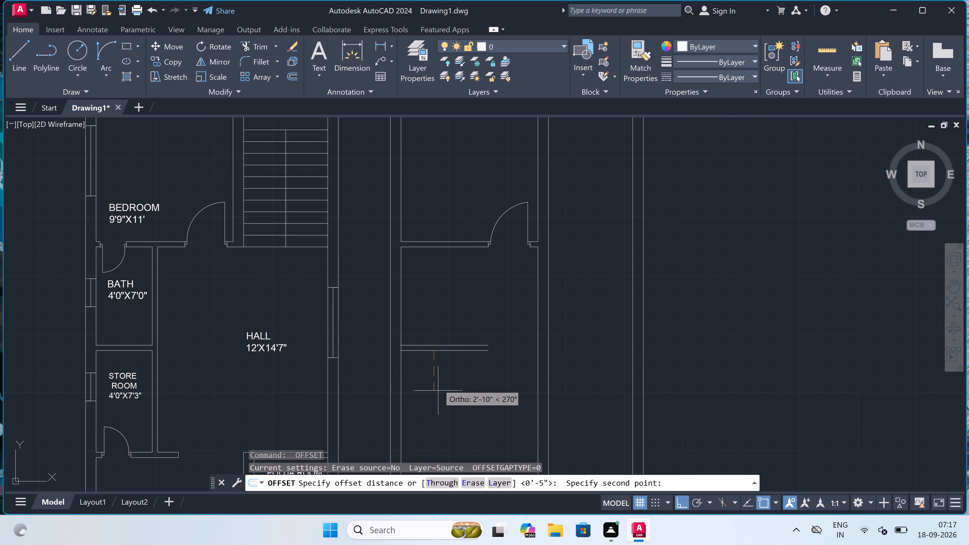
key("7")
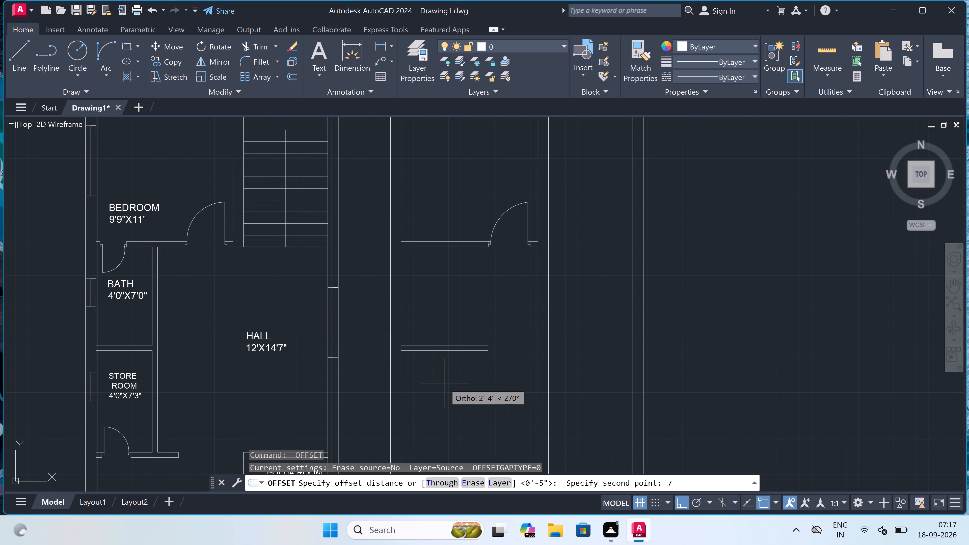
key("apostrophe")
type("3\"")
key("space")
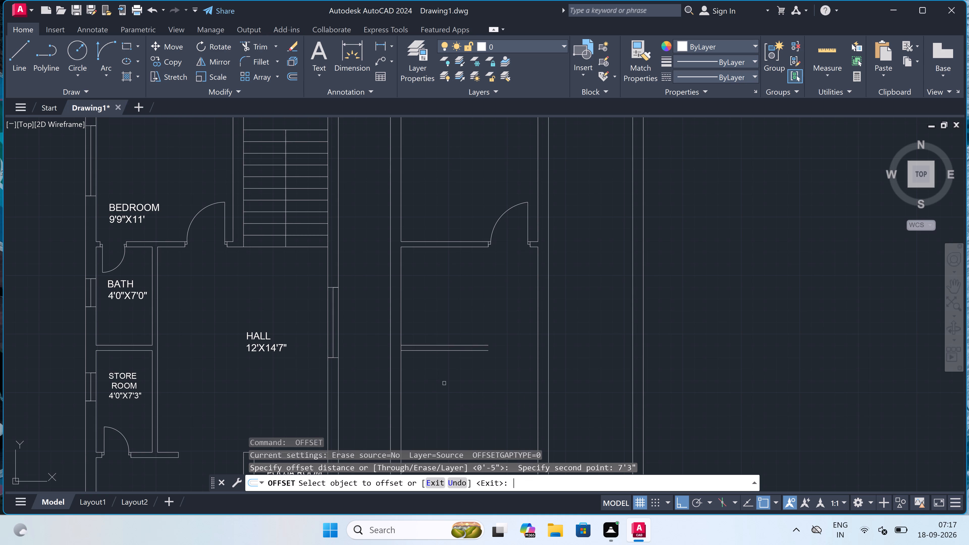
left_click_drag(433, 350, 433, 356)
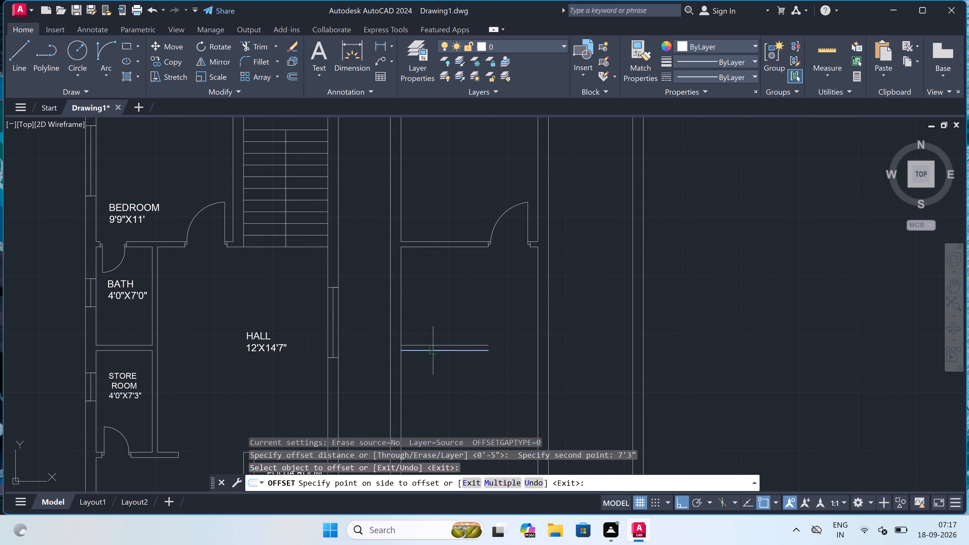
left_click(432, 366)
scroll(432, 366, "down", 4)
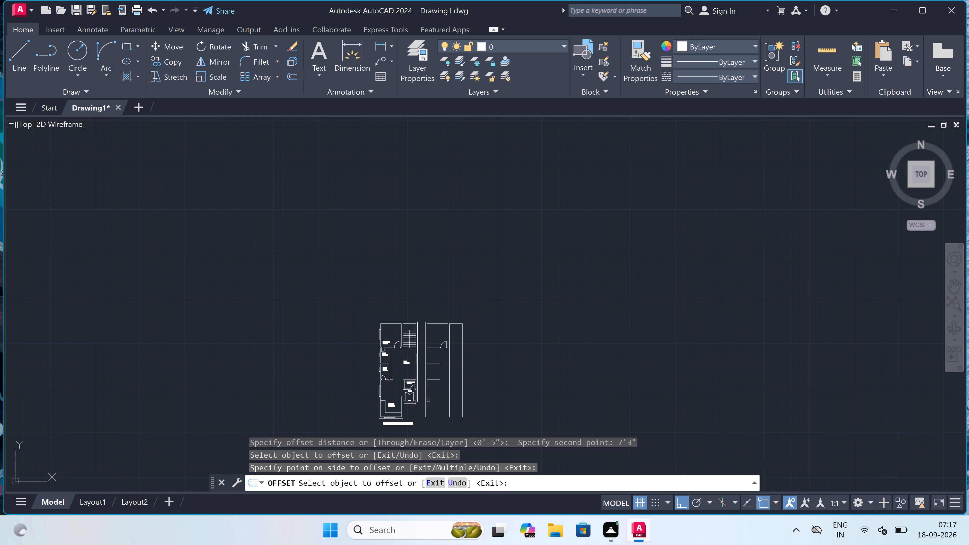
scroll(428, 399, "up", 4)
scroll(438, 263, "down", 3)
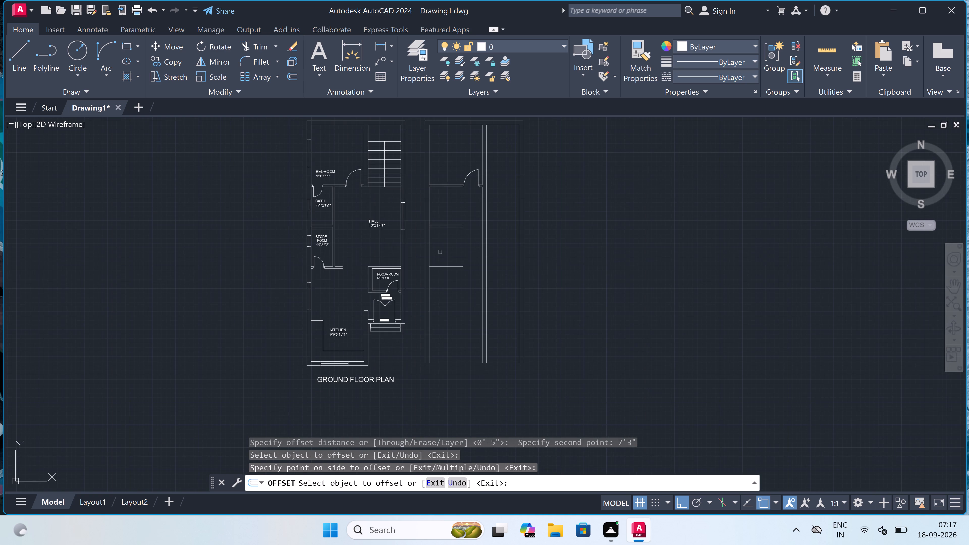
scroll(441, 249, "up", 3)
key("Escape")
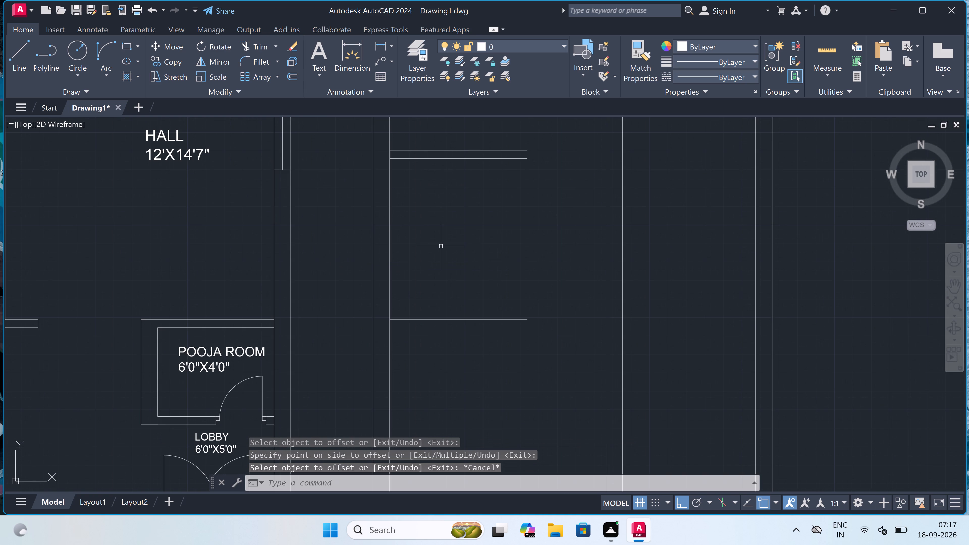
Offset the third partition's line 4.5" downward to give it its thickness.
key("space")
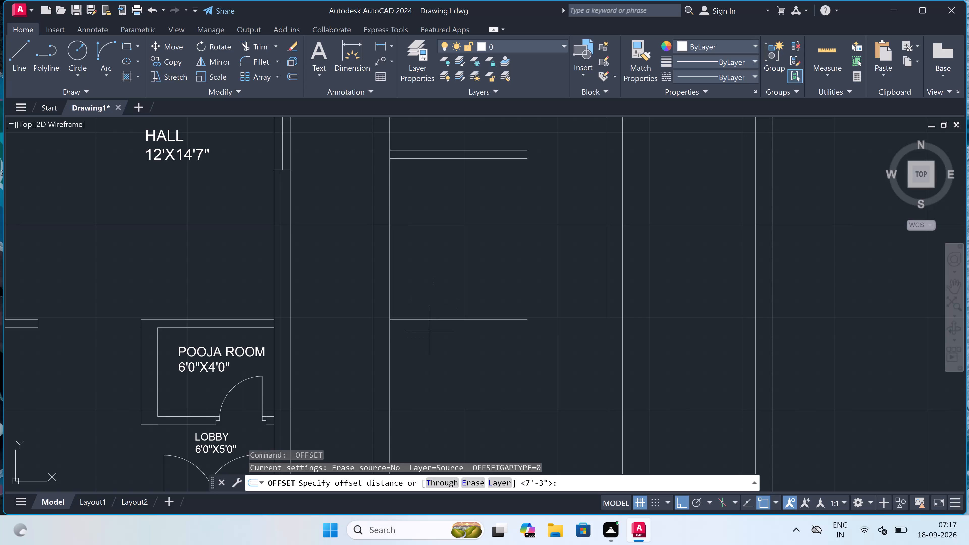
left_click_drag(431, 318, 435, 331)
type("4.5\"")
key("space")
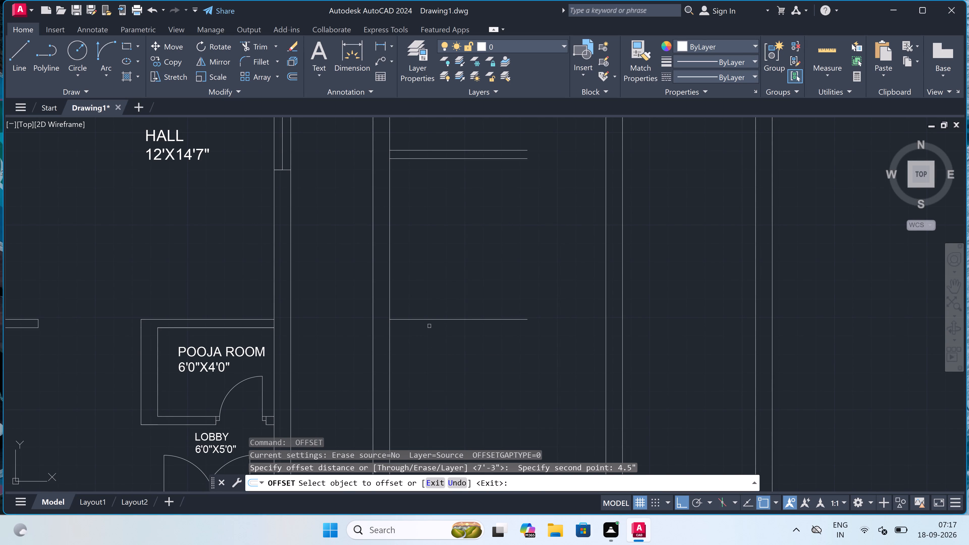
left_click(429, 319)
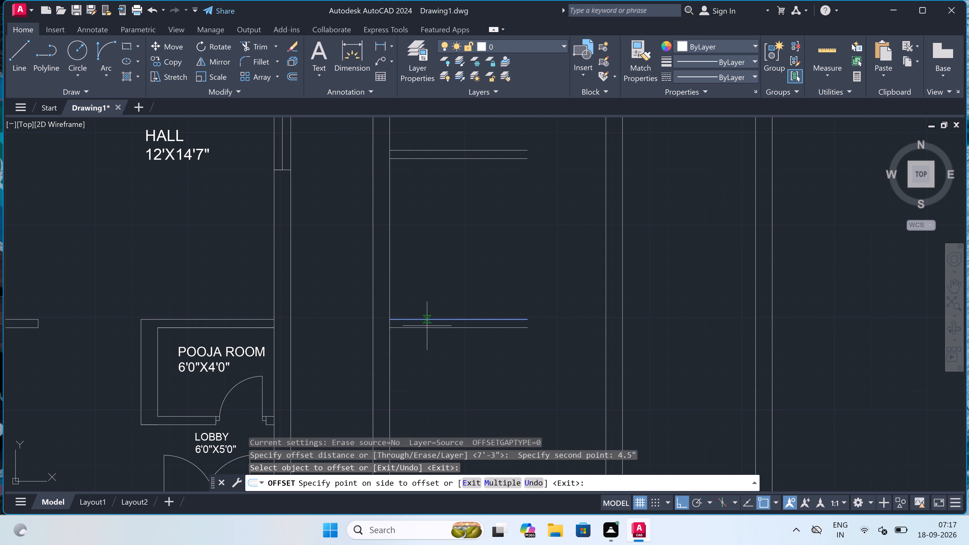
left_click(421, 354)
key("Escape")
Draw a line 4' along the doored partition's underside from the outer wall's inner corner and down to the lowest partition's bottom line.
scroll(421, 354, "down", 3)
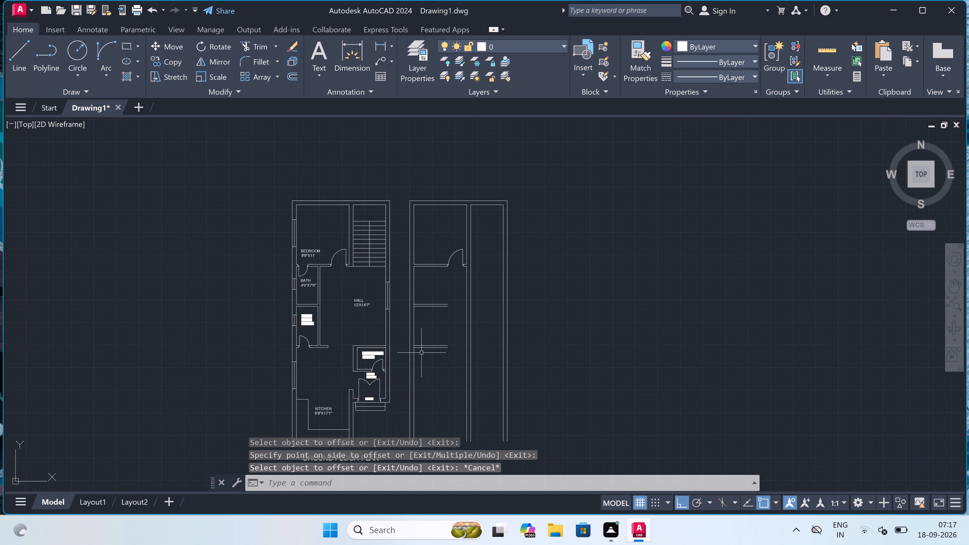
scroll(425, 279, "up", 3)
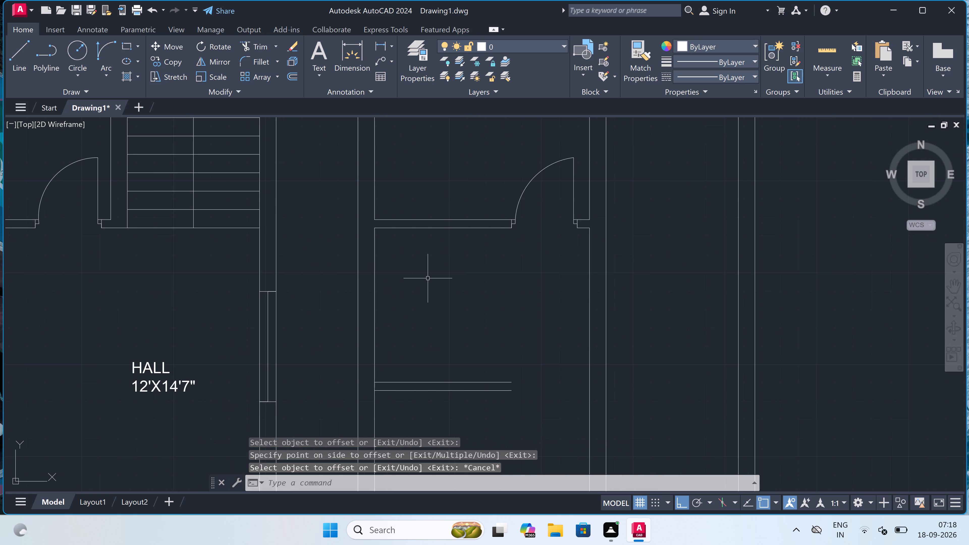
type("L")
key("space")
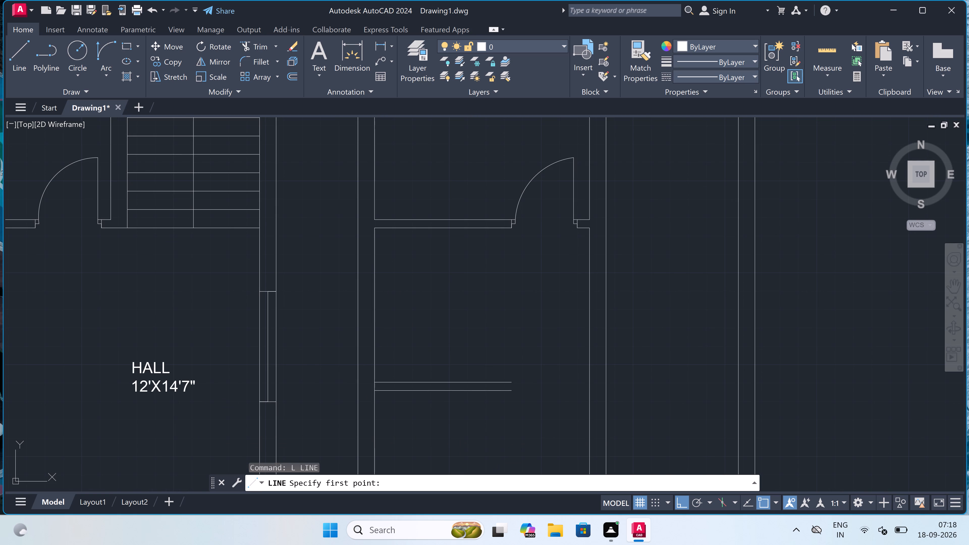
left_click(371, 224)
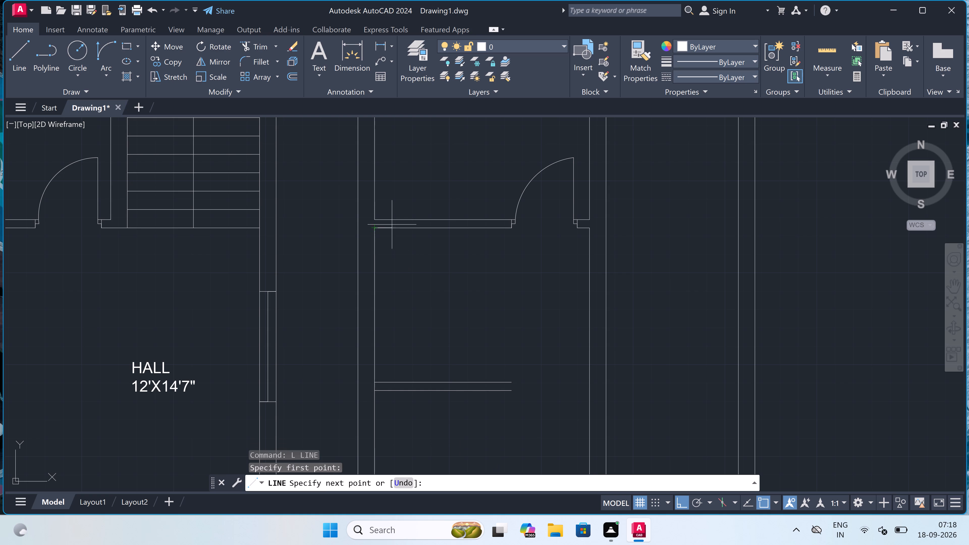
key("F8")
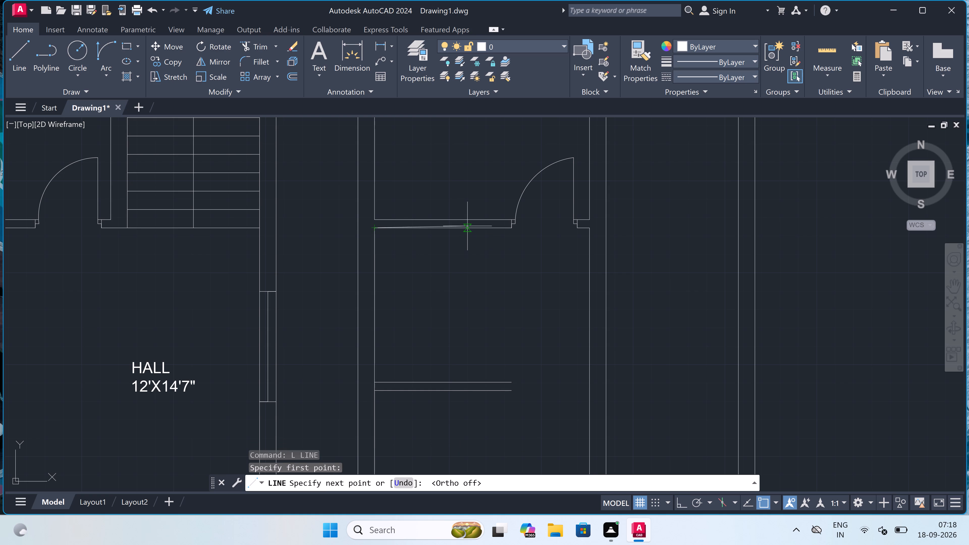
key("F8")
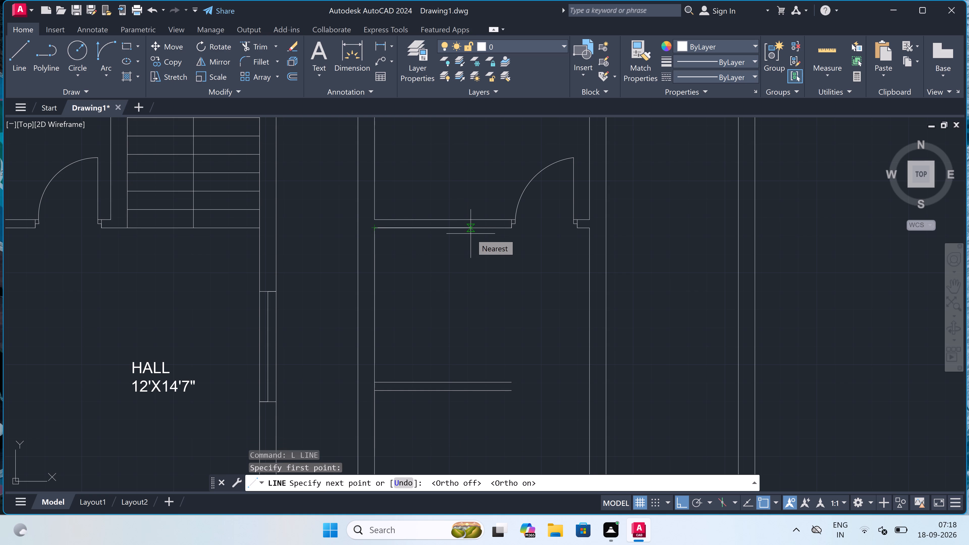
type("4'")
key("space")
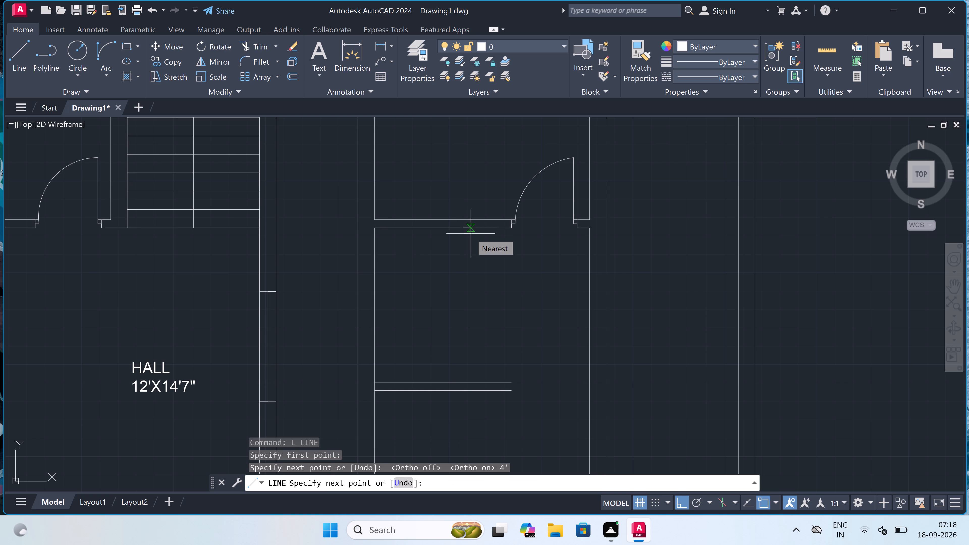
scroll(471, 234, "down", 2)
scroll(457, 375, "up", 1)
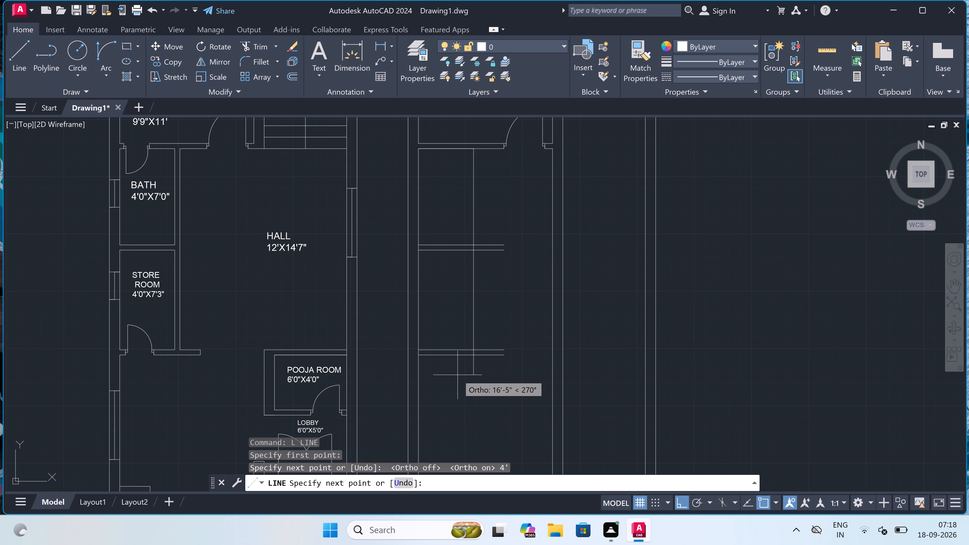
scroll(471, 361, "up", 1)
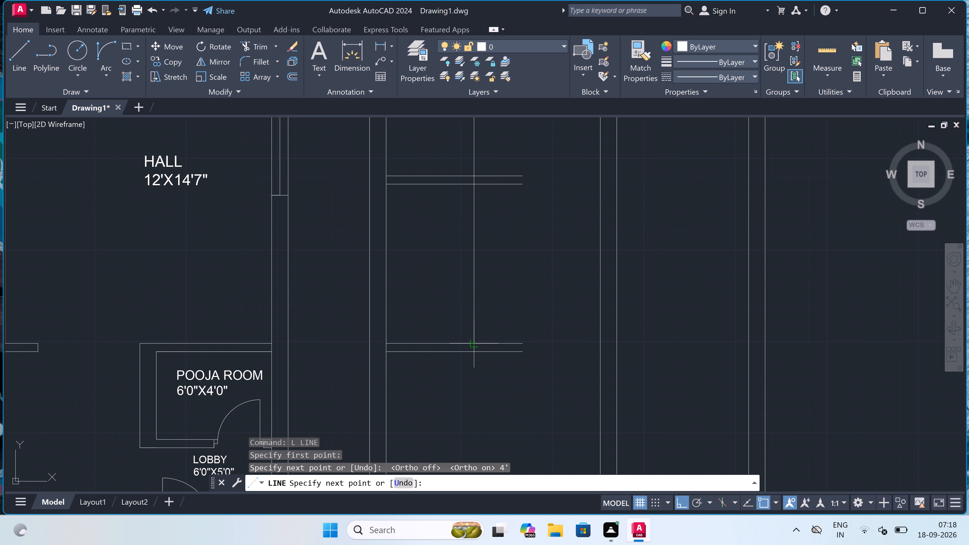
left_click(474, 353)
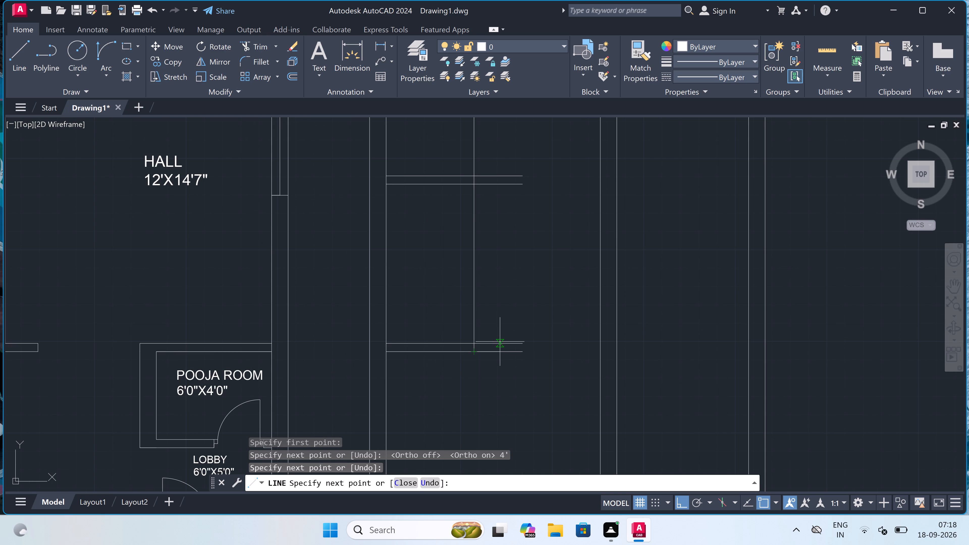
Continue the line 4.5" sideways from the lowest partition's bottom line and up to the doored partition's top line, completing the vertical partition's thickness.
type("4.5\"")
key("space")
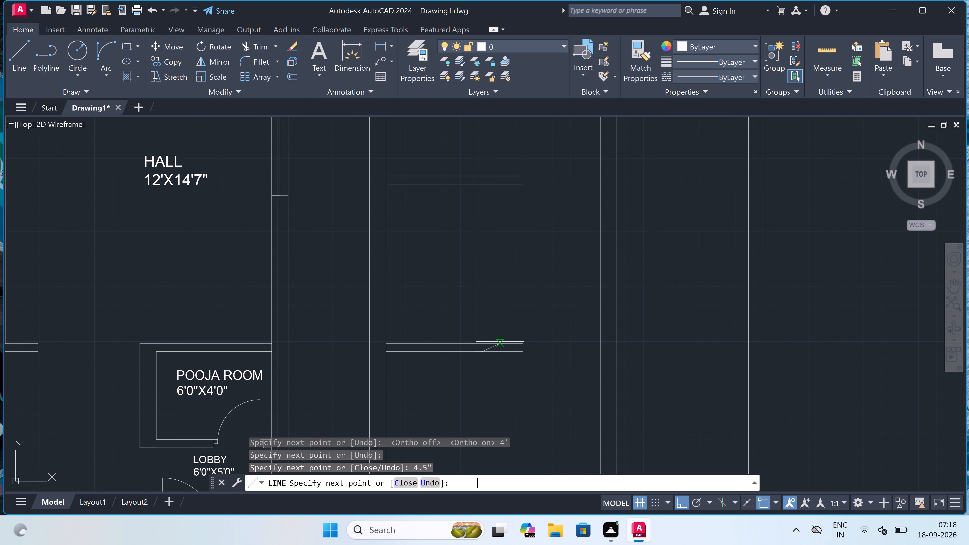
scroll(497, 342, "down", 3)
scroll(497, 257, "up", 1)
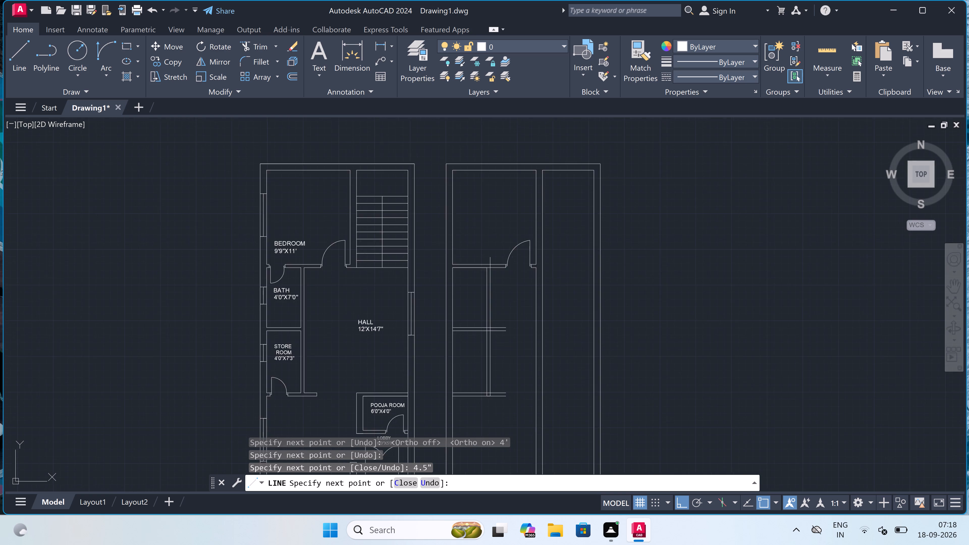
scroll(497, 257, "up", 3)
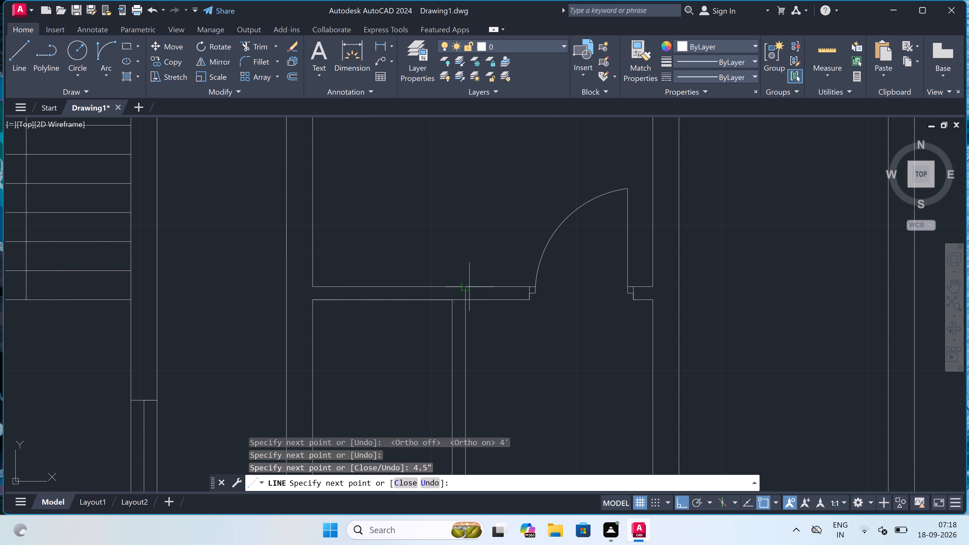
scroll(467, 287, "up", 3)
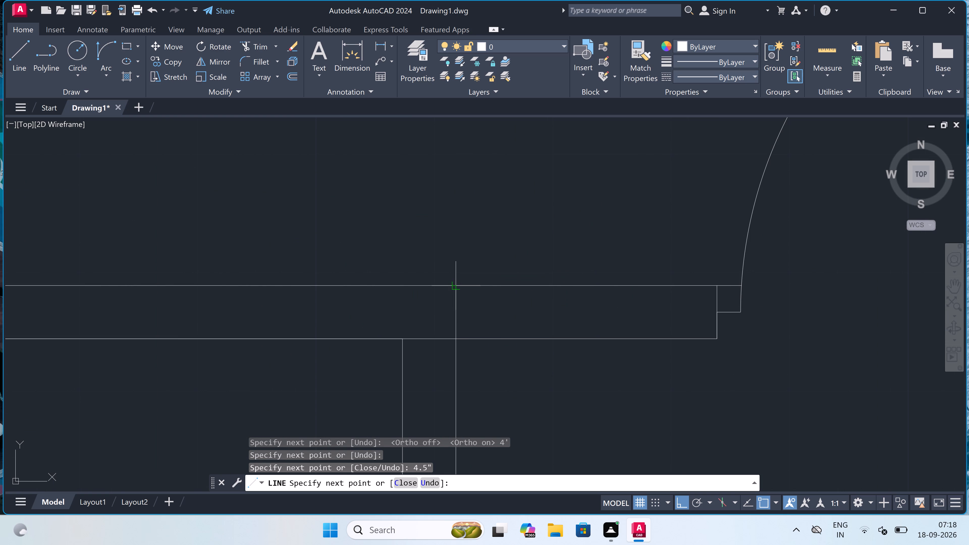
left_click(453, 286)
key("Escape")
Trim the doored partition's underside between the vertical partition's two lines.
type("TR")
key("space")
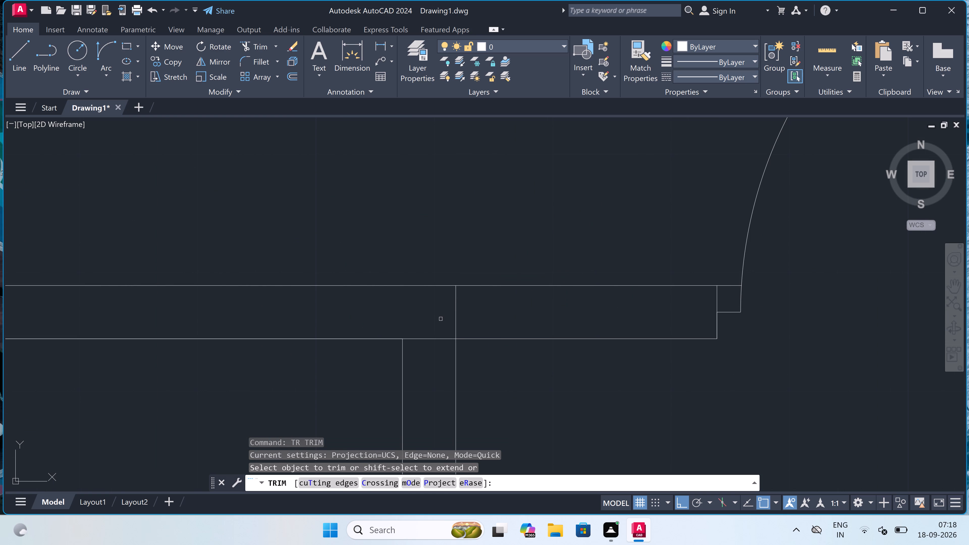
left_click(441, 319)
left_click(438, 351)
Trim the crossing lines where the vertical partition meets the second partition and remove the second partition's stubs extending beyond it.
scroll(440, 344, "down", 6)
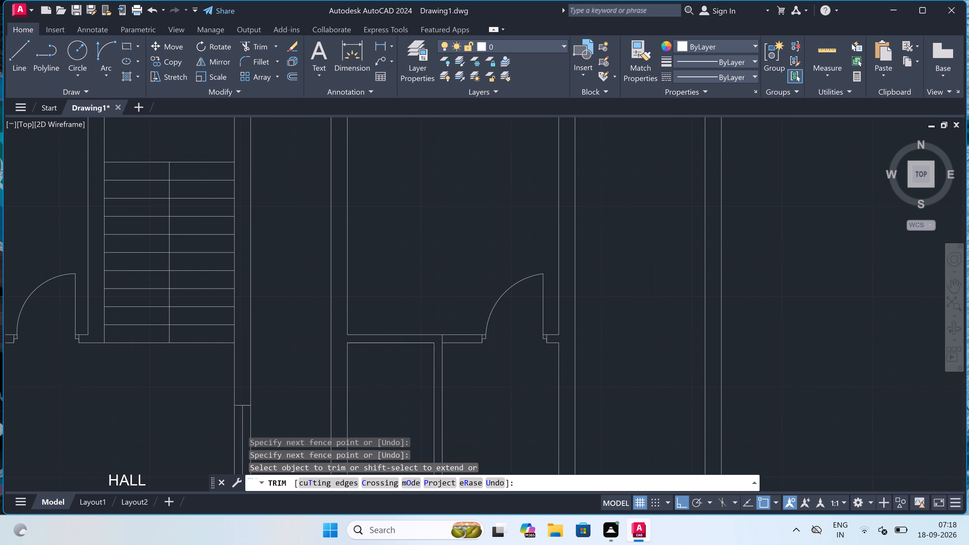
scroll(439, 340, "down", 1)
scroll(442, 387, "up", 4)
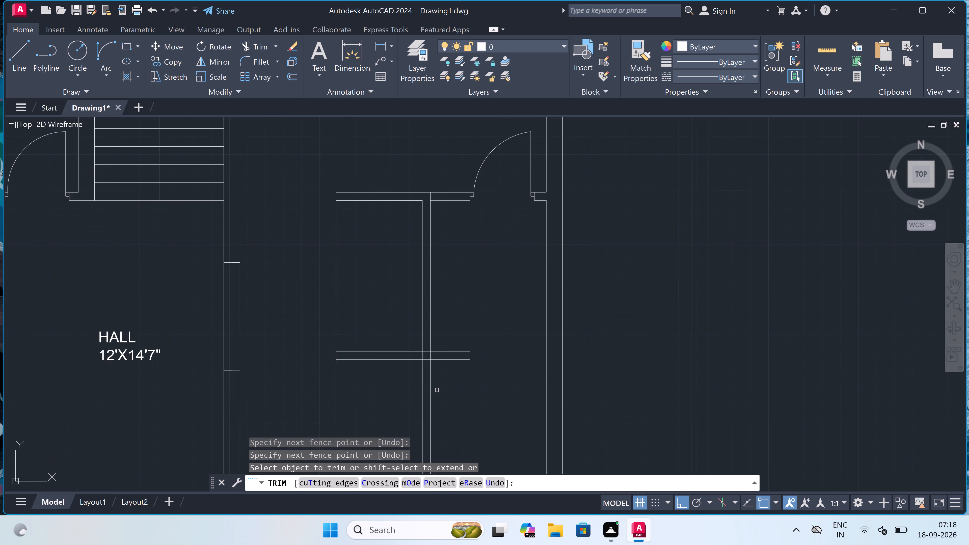
scroll(422, 356, "up", 3)
left_click(420, 355)
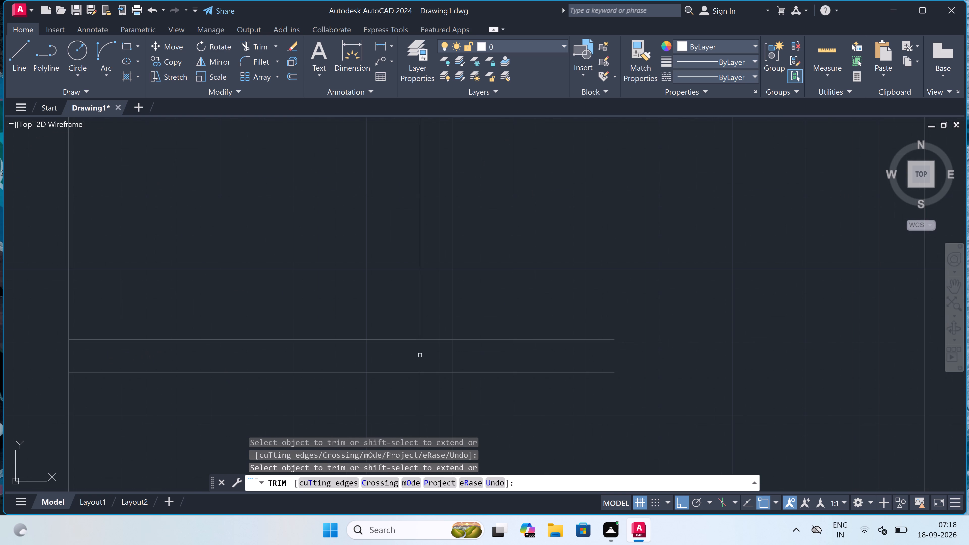
left_click(423, 333)
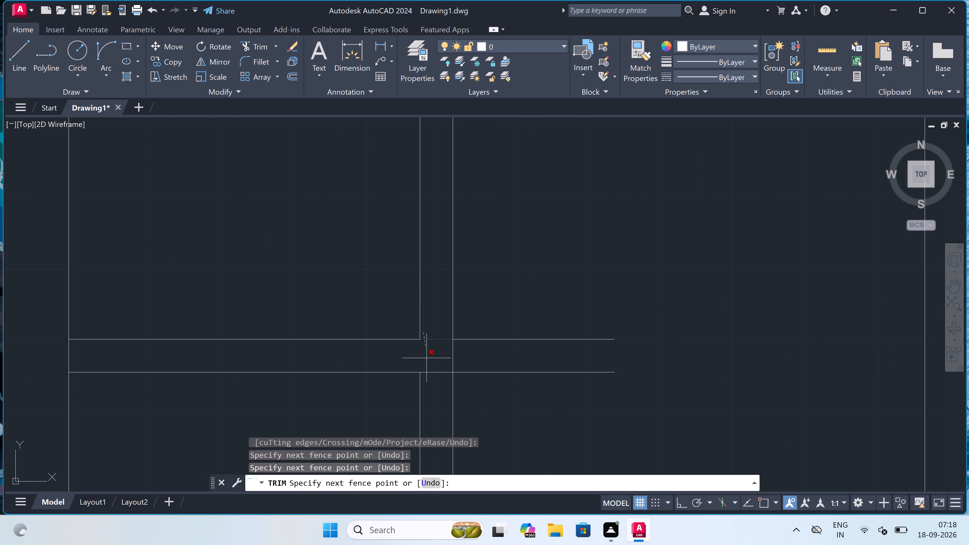
left_click(428, 380)
scroll(430, 350, "down", 5)
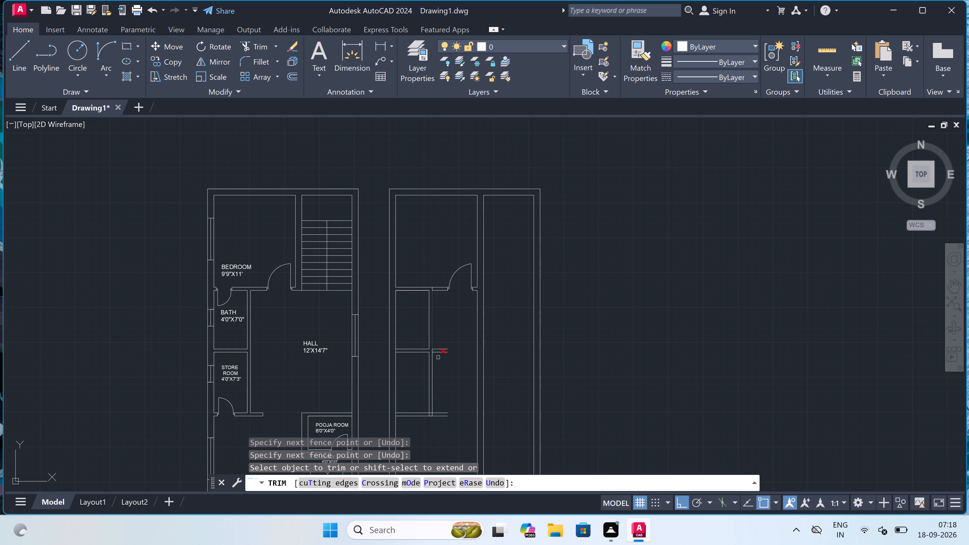
left_click(447, 368)
left_click(447, 343)
Trim the lowest partition's stubs beyond the vertical partition and clear the overlapping lines inside their corner.
scroll(447, 343, "down", 2)
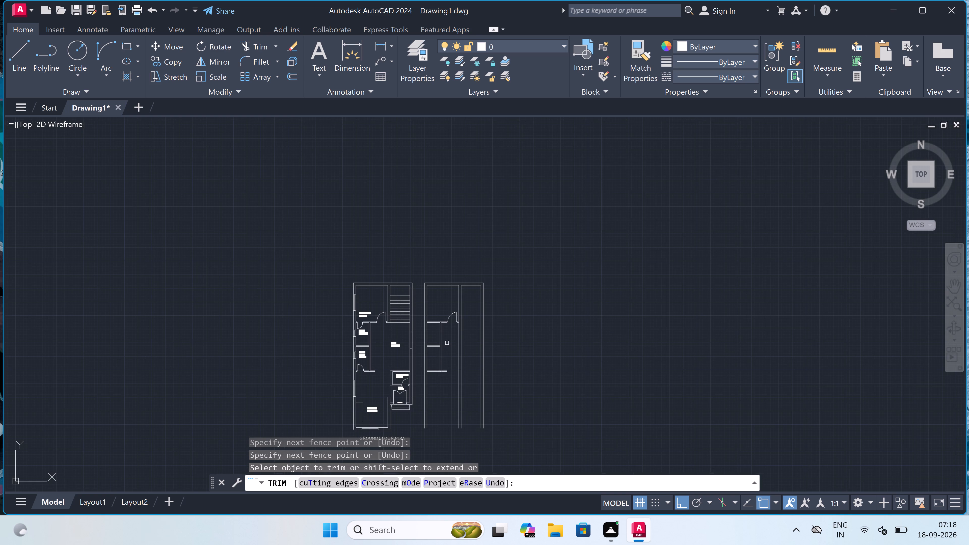
scroll(438, 377, "up", 6)
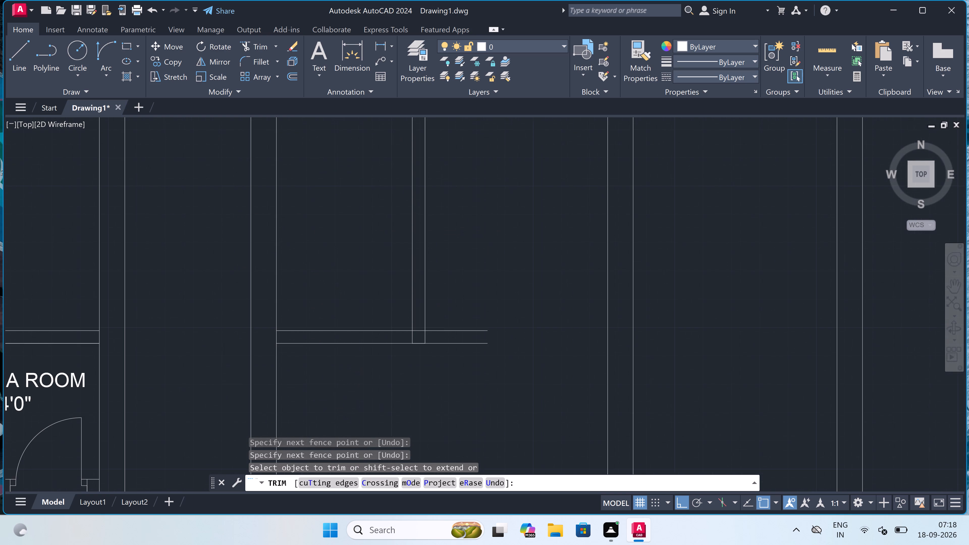
left_click(442, 377)
left_click(452, 318)
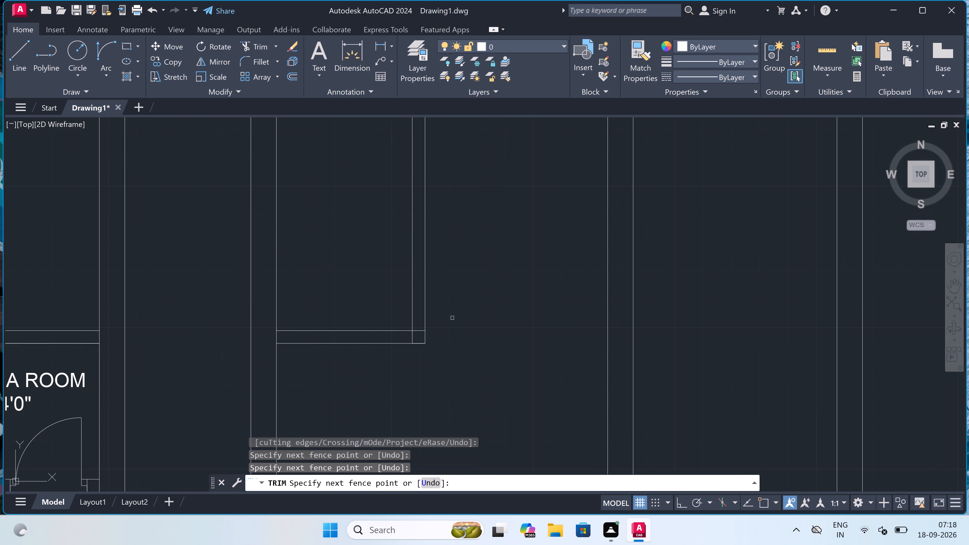
scroll(393, 340, "up", 3)
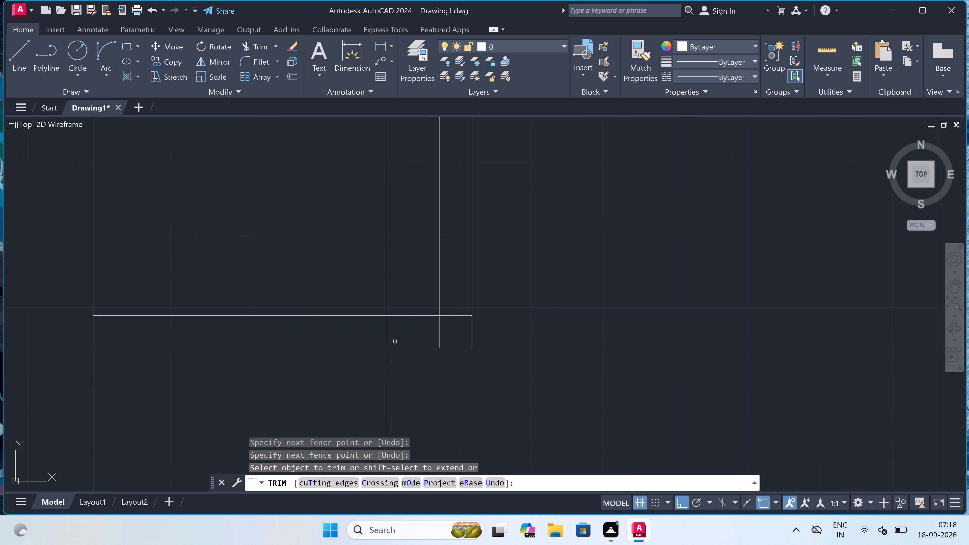
left_click(428, 332)
left_click_drag(452, 326, 452, 324)
left_click_drag(452, 324, 446, 313)
key("Escape")
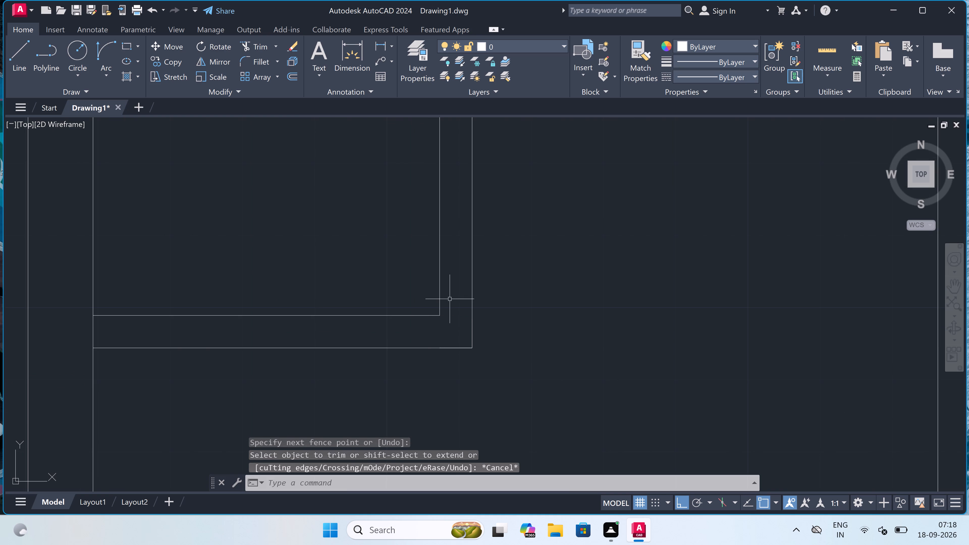
Draw a line across the interior wall beside the door, level with the doored partition's underside.
scroll(450, 299, "down", 6)
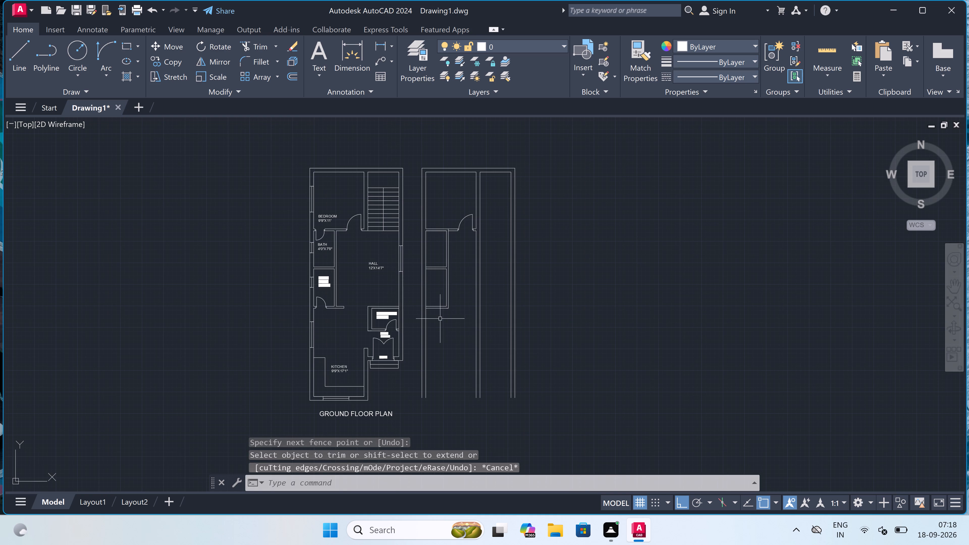
scroll(440, 319, "up", 1)
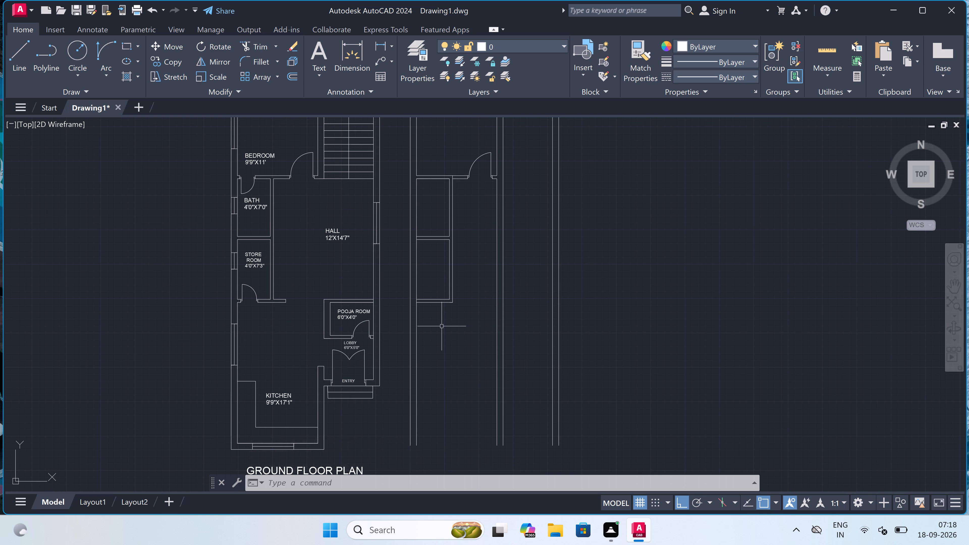
scroll(442, 326, "up", 1)
scroll(442, 326, "down", 2)
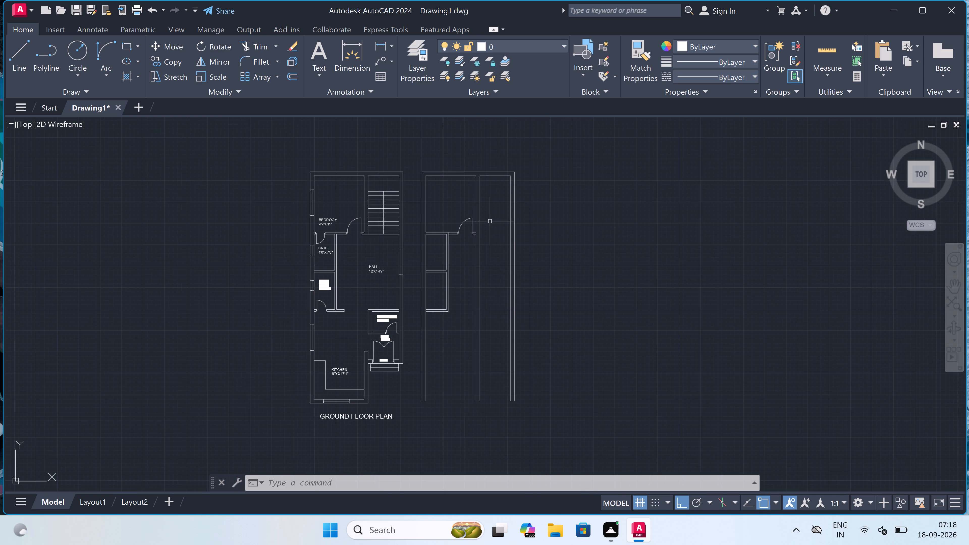
scroll(491, 222, "up", 4)
key("l")
key("space")
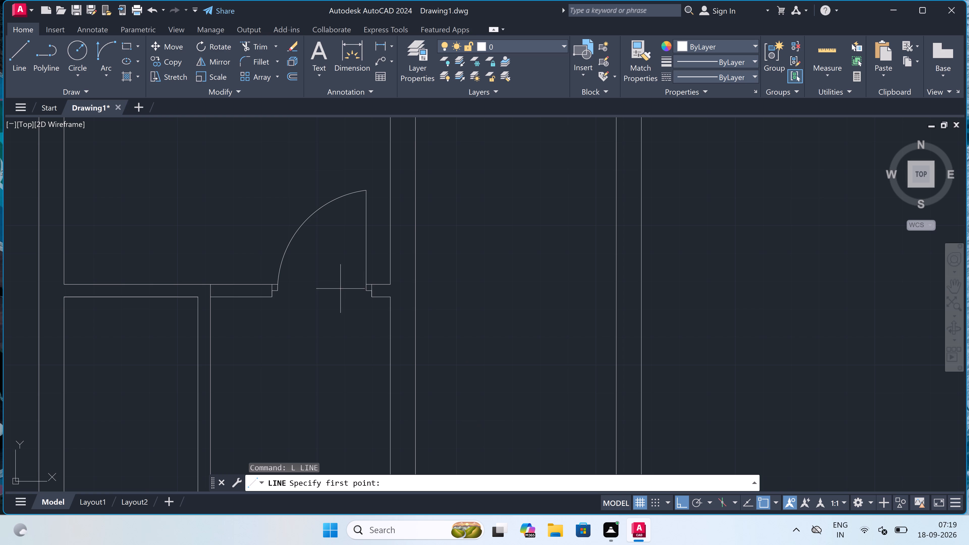
left_click(389, 300)
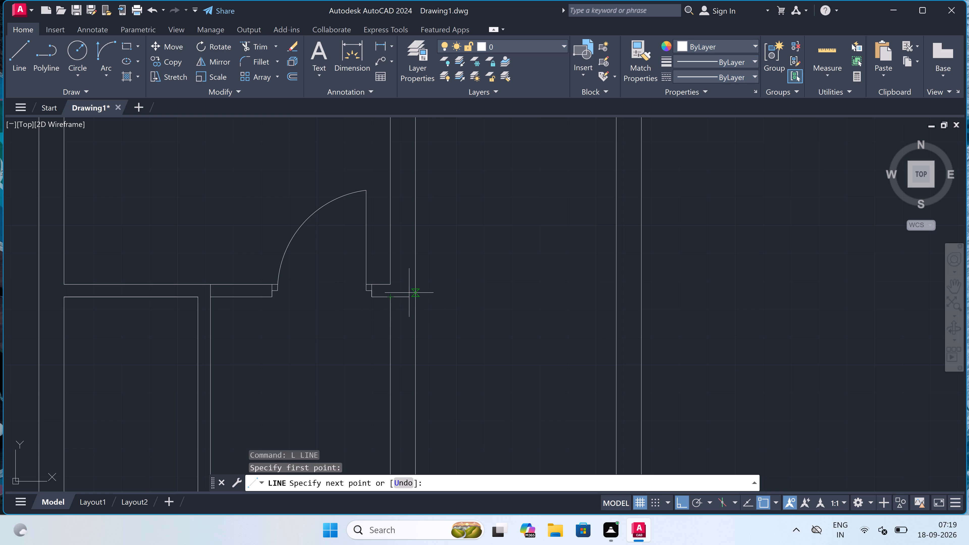
left_click(415, 296)
key("Escape")
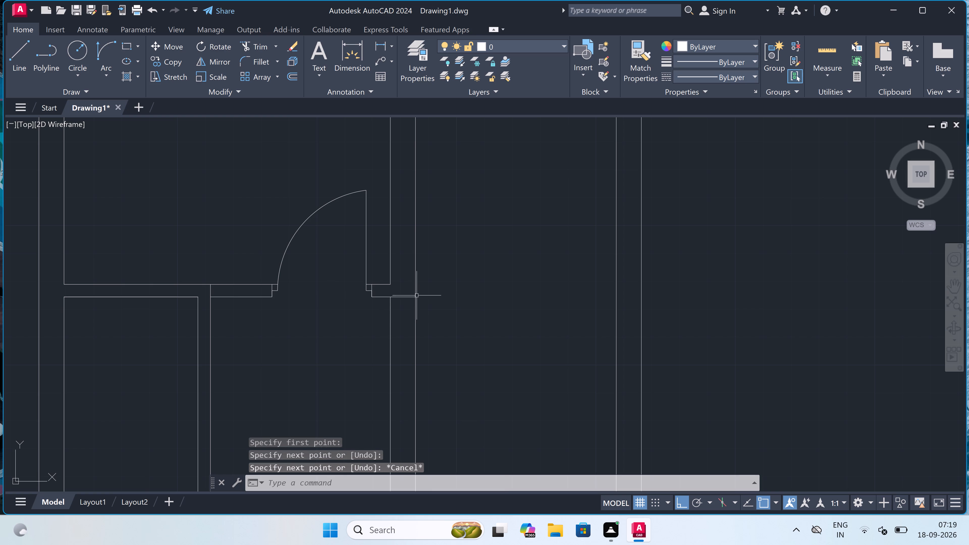
Trim away both lines of the interior wall below the new closing line.
scroll(417, 295, "down", 4)
type("TR")
key("space")
left_click(414, 323)
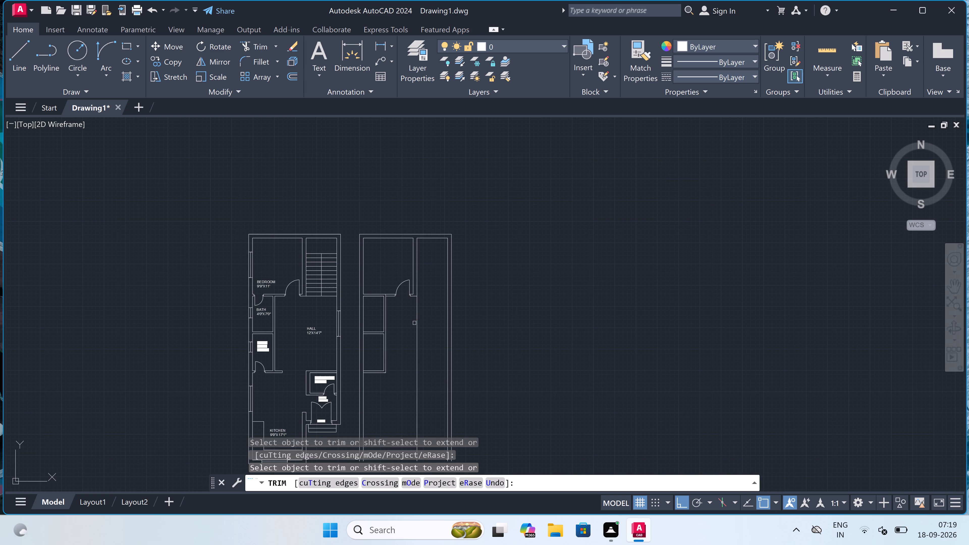
left_click(419, 320)
double_click(417, 322)
left_click_drag(417, 322, 415, 324)
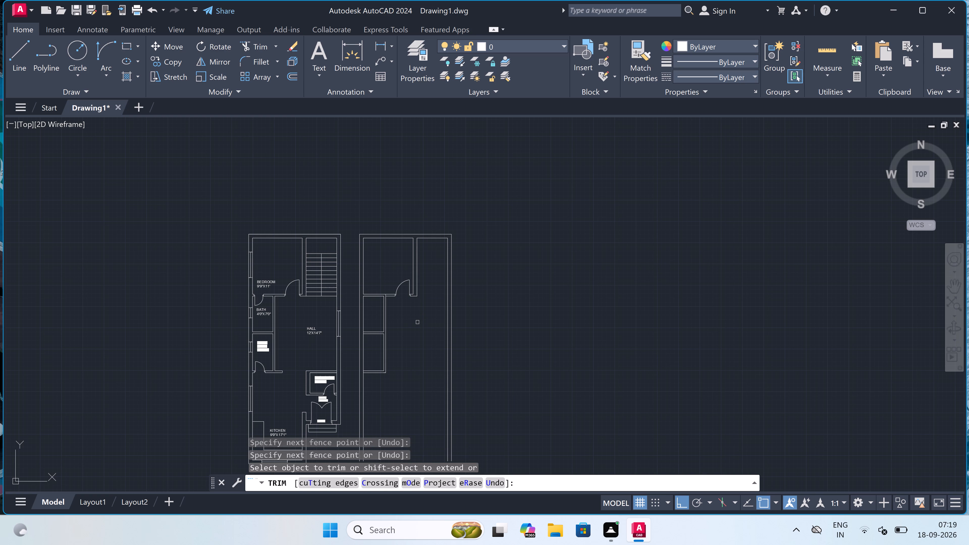
key("Escape")
Draw the staircase's base line from the interior wall's lower corner across to the outer wall's inner face.
scroll(419, 287, "up", 3)
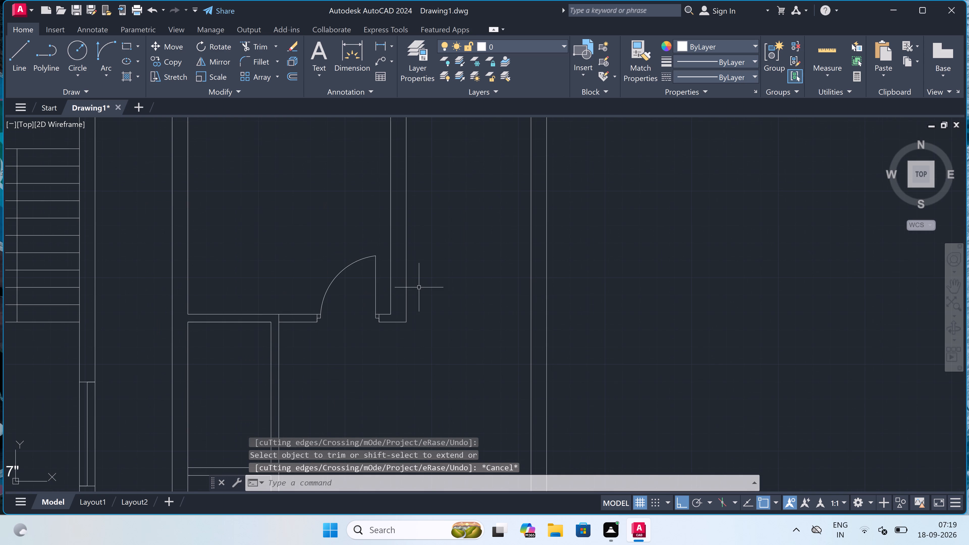
key("l")
key("space")
double_click(407, 322)
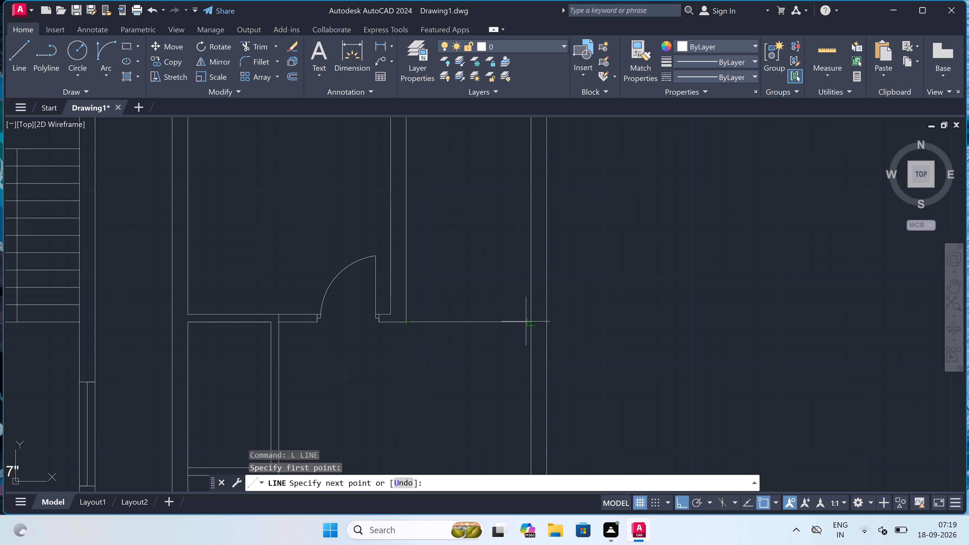
left_click(528, 323)
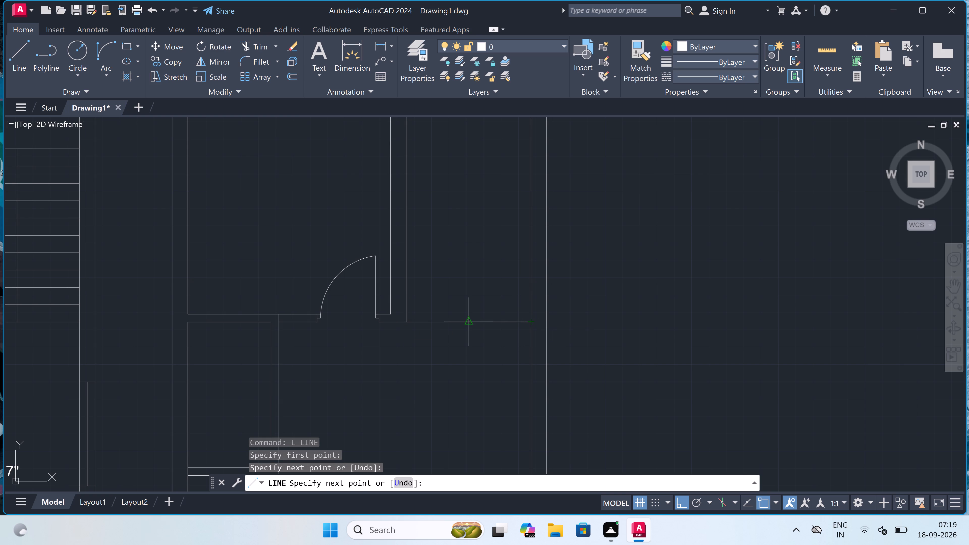
Draw the staircase's centre line about 8'3" straight up from the base line's midpoint.
left_click(467, 320)
scroll(465, 267, "down", 3)
scroll(463, 232, "up", 2)
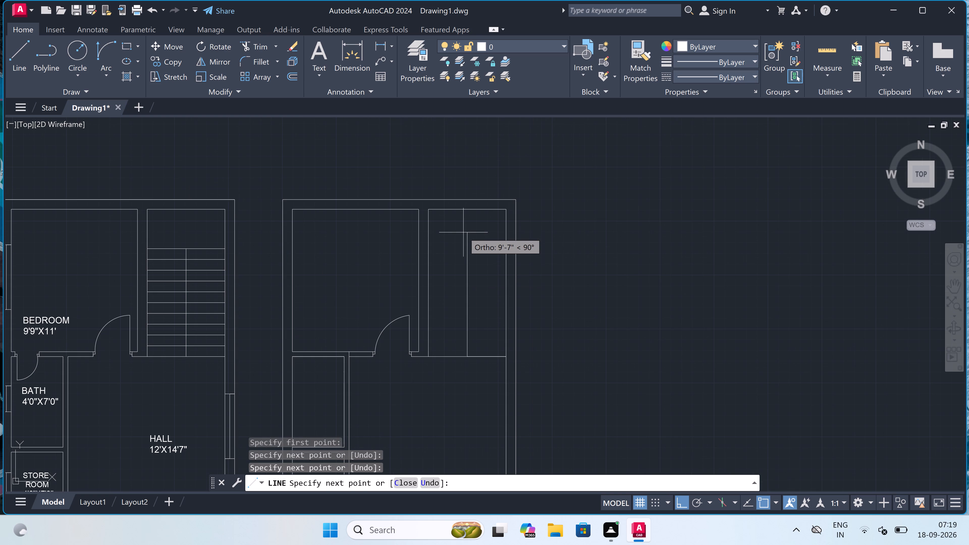
left_click(467, 250)
key("Escape")
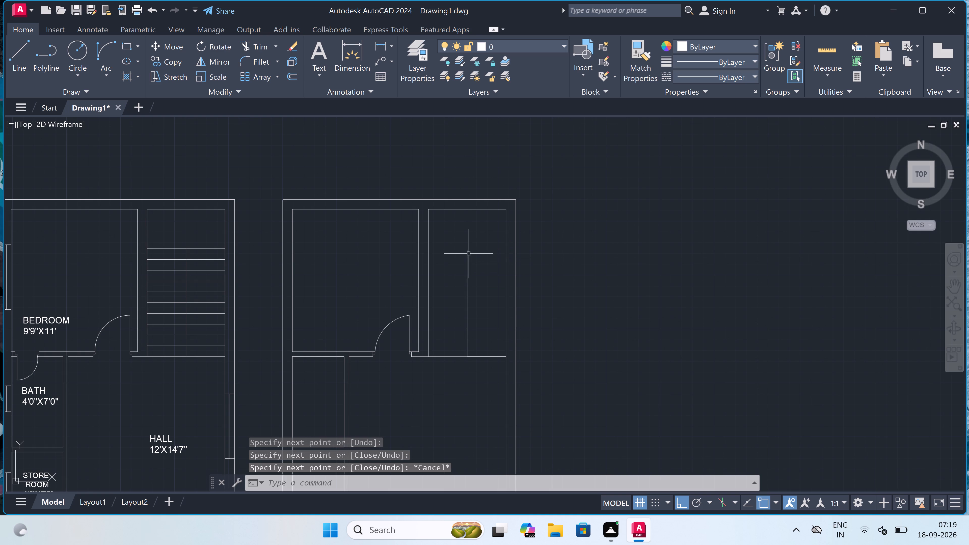
Offset the half of the staircase base line next to the outer wall upward nine times at 10" spacing.
key("o")
key("space")
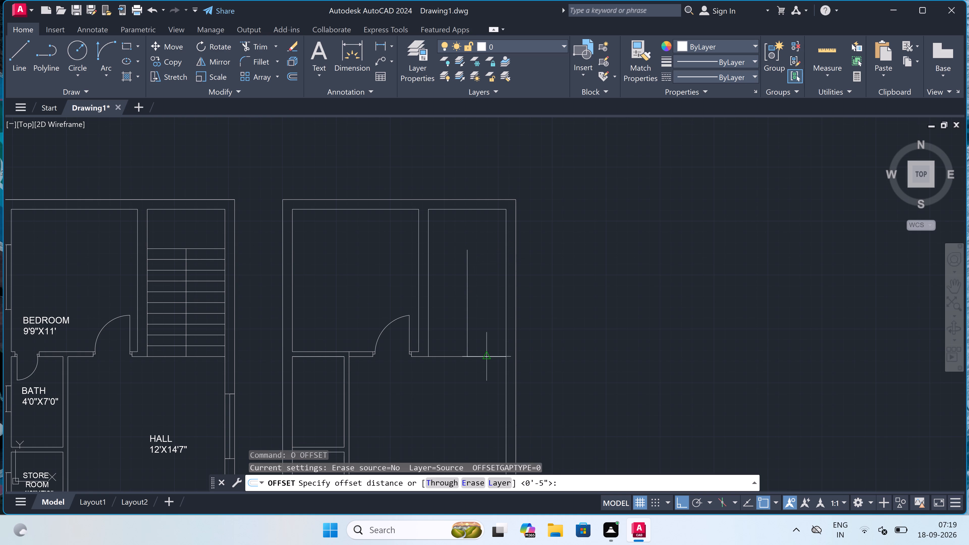
left_click(489, 355)
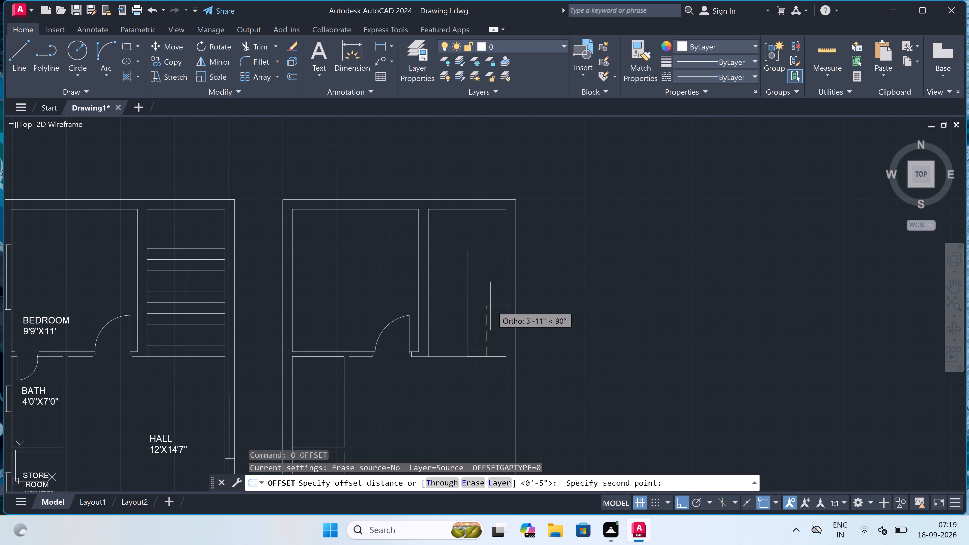
type("10")
key("shift+quotedbl")
key("space")
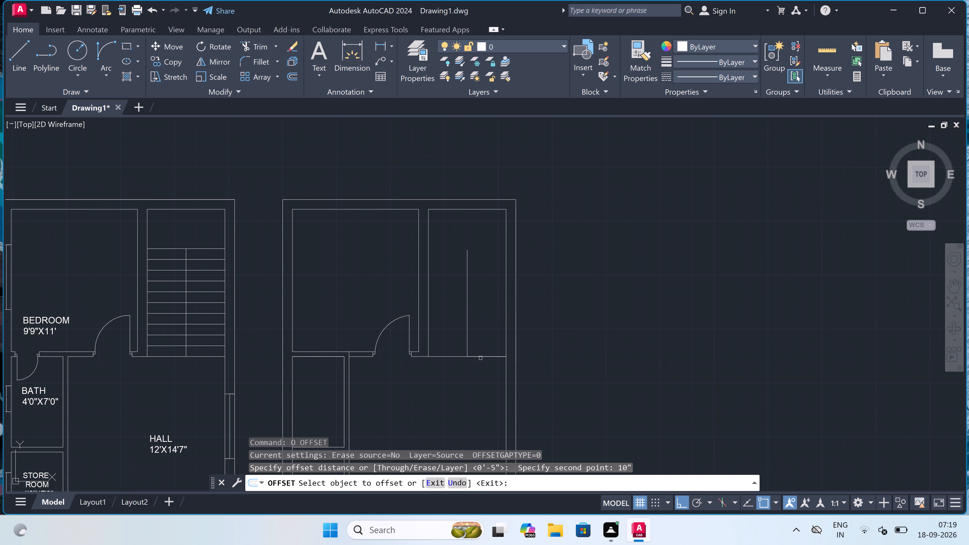
left_click(480, 357)
left_click(489, 479)
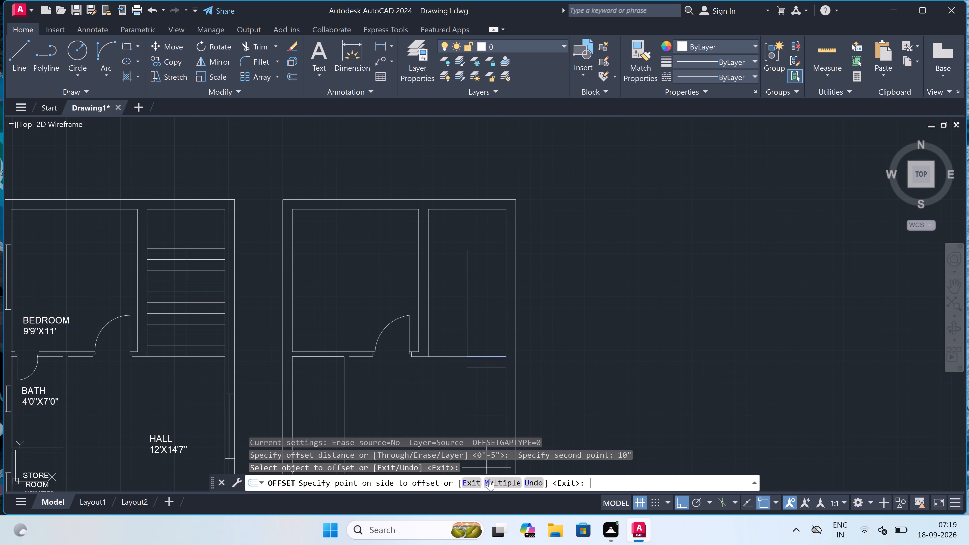
left_click(481, 324)
left_click(480, 311)
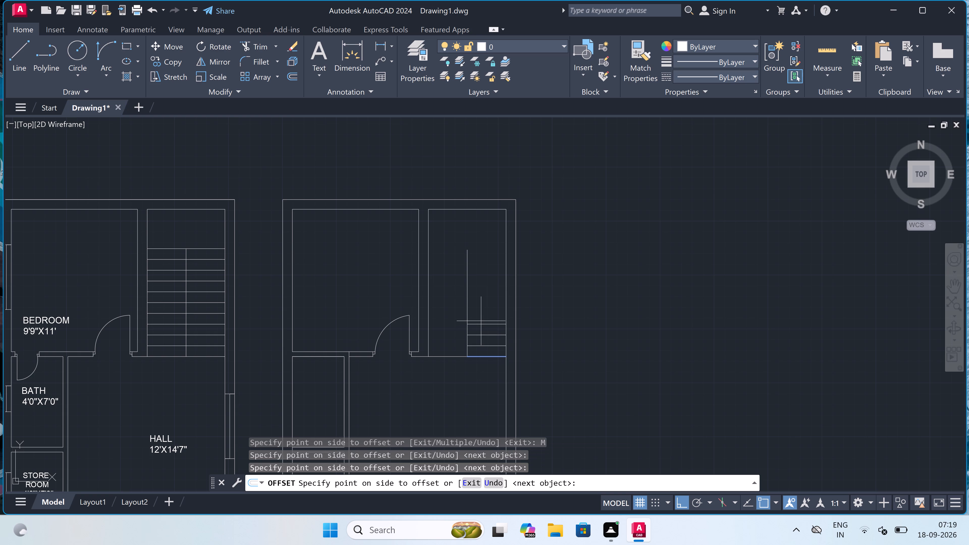
left_click(478, 296)
left_click(478, 287)
left_click(478, 281)
left_click(478, 274)
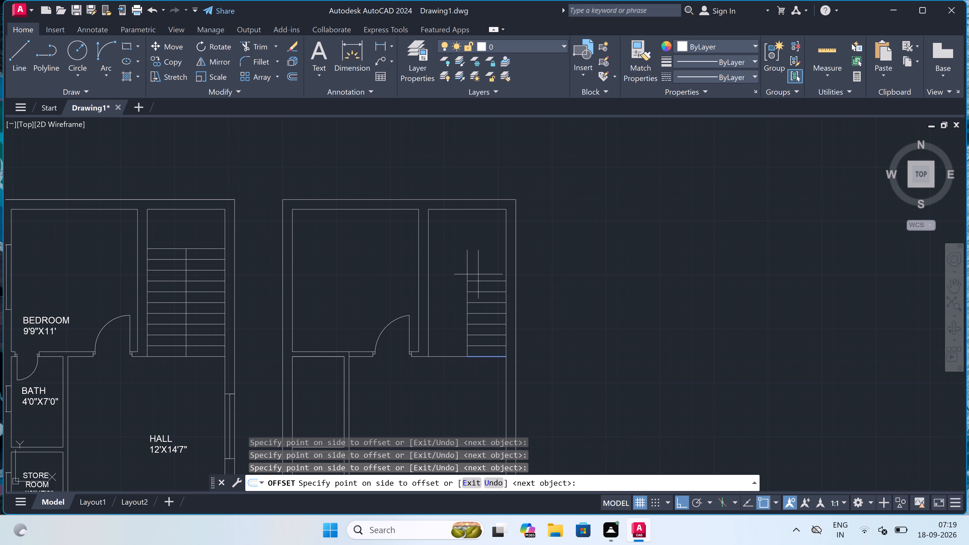
left_click(478, 268)
left_click(479, 263)
left_click(475, 240)
key("Escape")
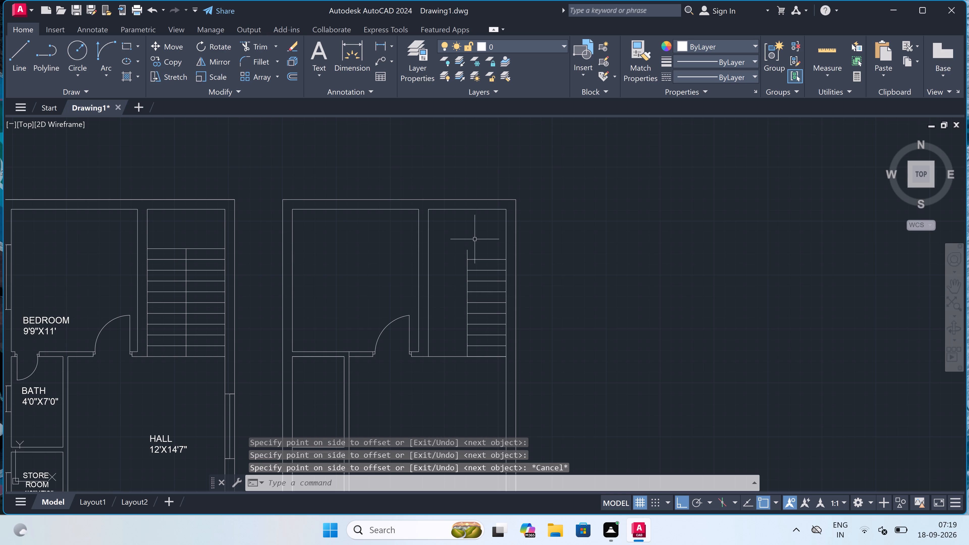
Offset the staircase's full-width base line upward nine times at 10" spacing to form treads on both sides of the centre line.
scroll(468, 250, "up", 1)
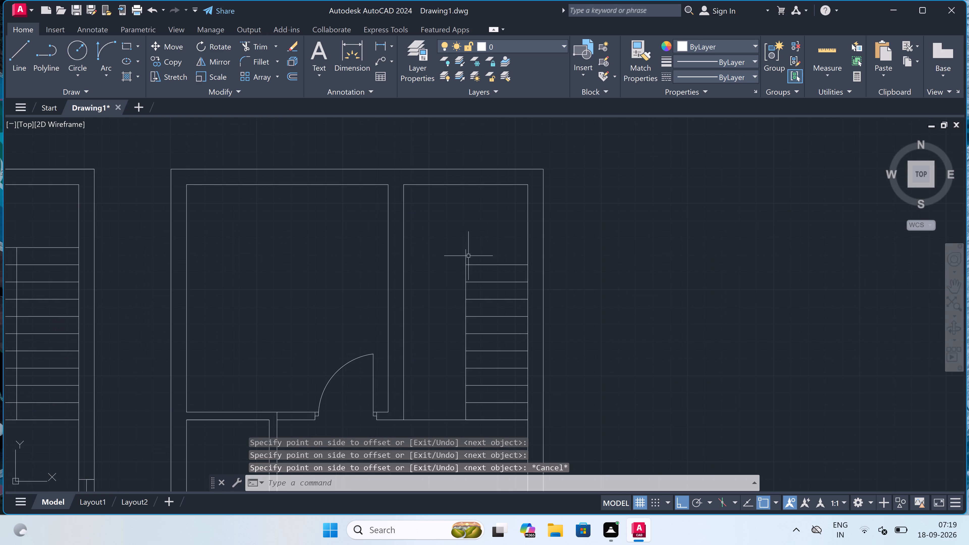
key("o")
key("space")
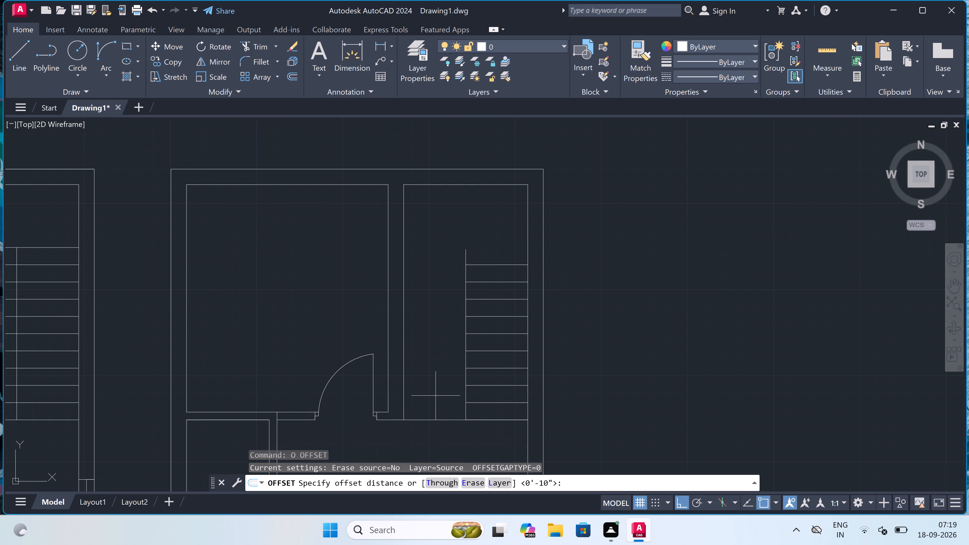
left_click(434, 419)
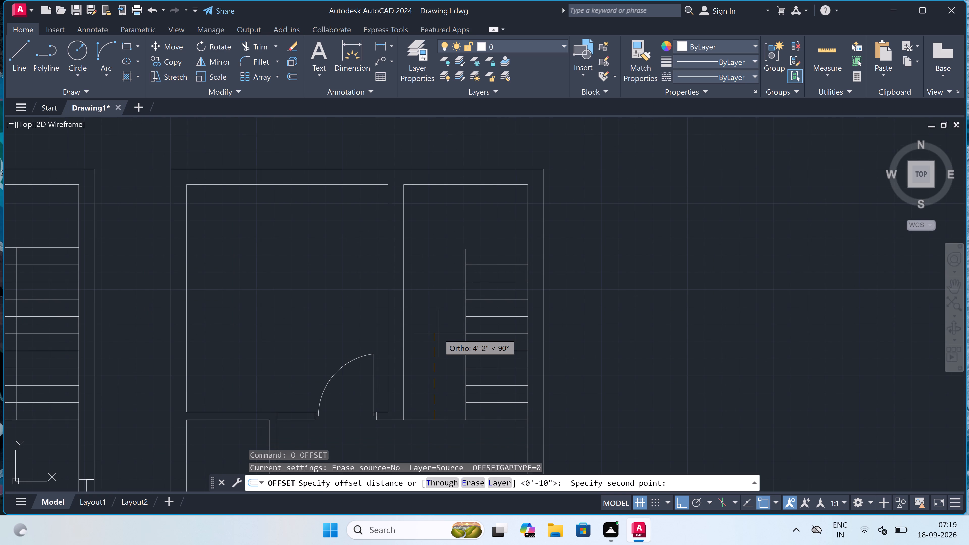
type("10\"")
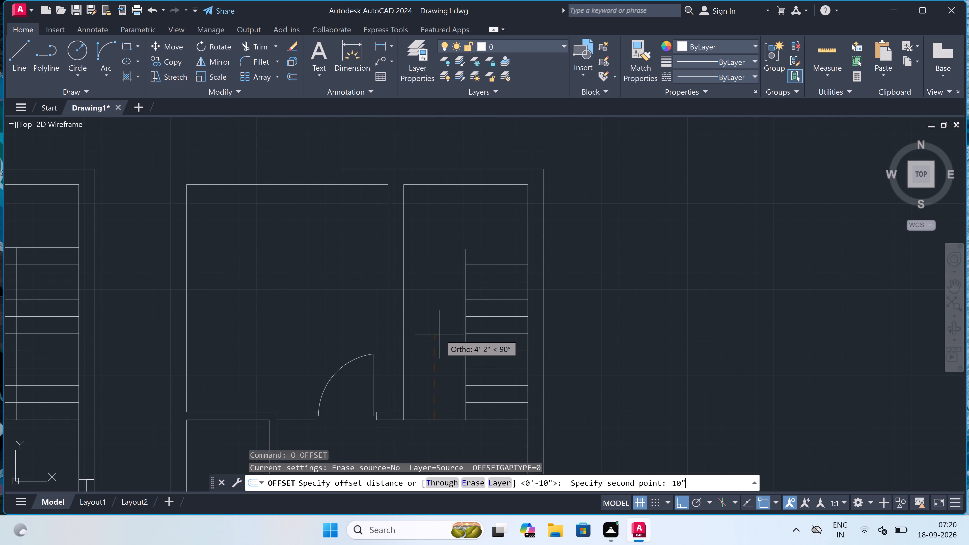
key("space")
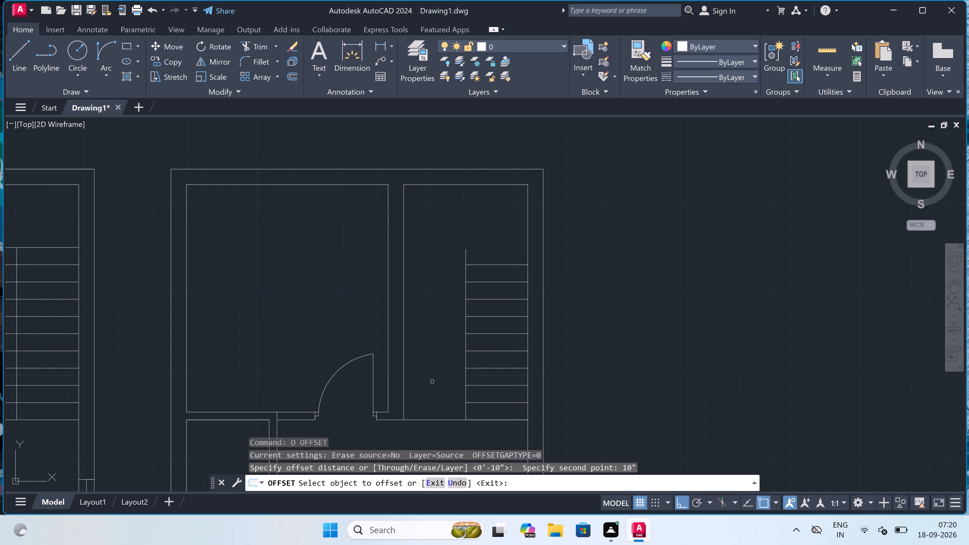
left_click(428, 420)
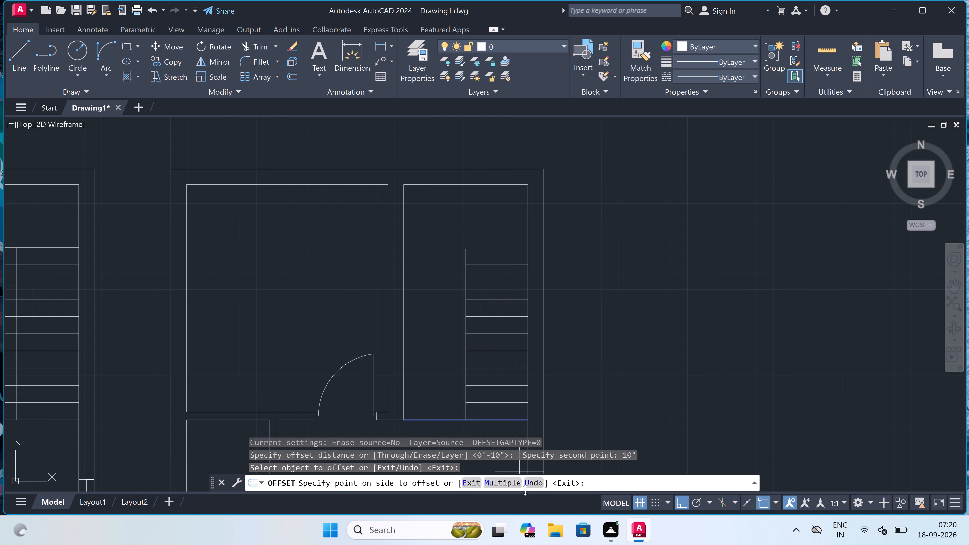
left_click(499, 479)
left_click(442, 325)
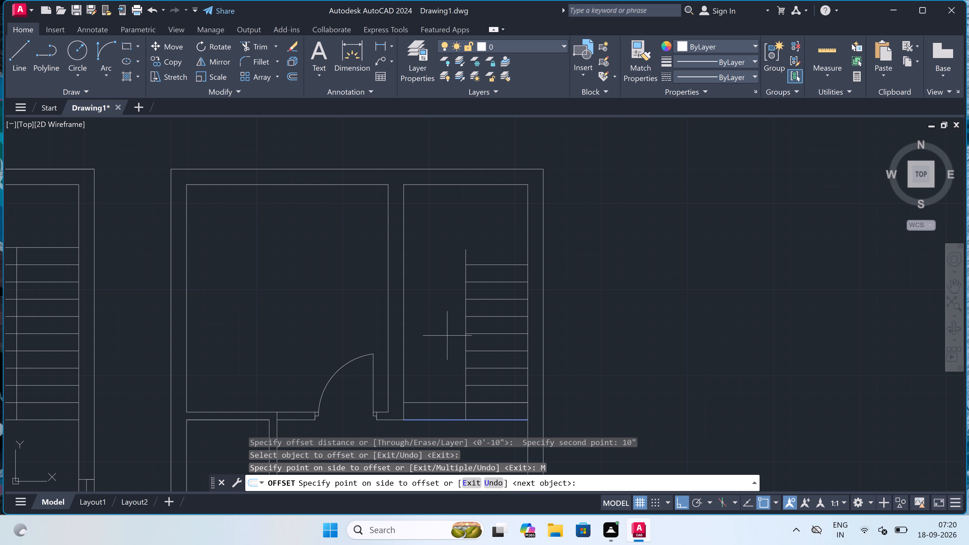
left_click(441, 312)
double_click(443, 305)
left_click(445, 292)
left_click(444, 281)
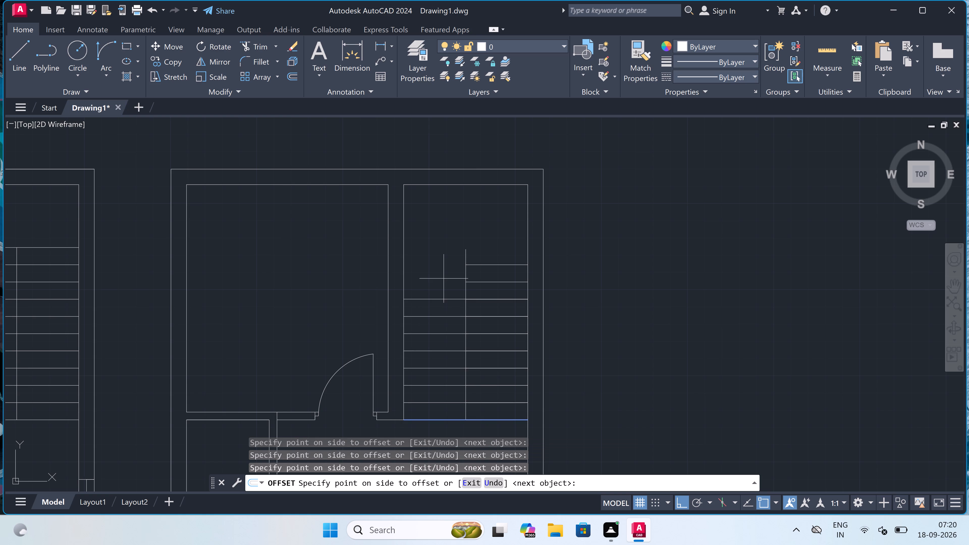
left_click(443, 274)
left_click(442, 268)
left_click(442, 247)
key("Escape")
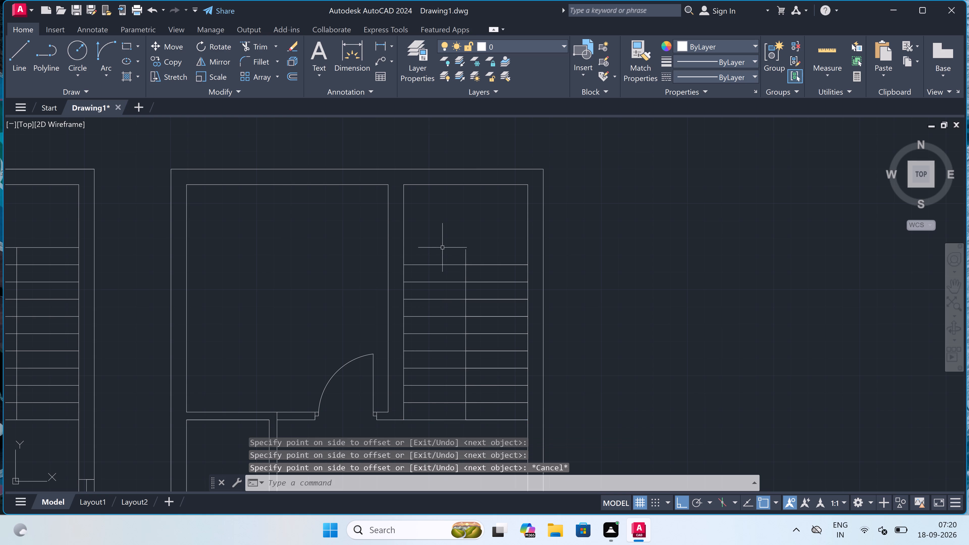
Trim the part of the staircase centre line that projects above the top tread.
key("t")
key("r")
key("space")
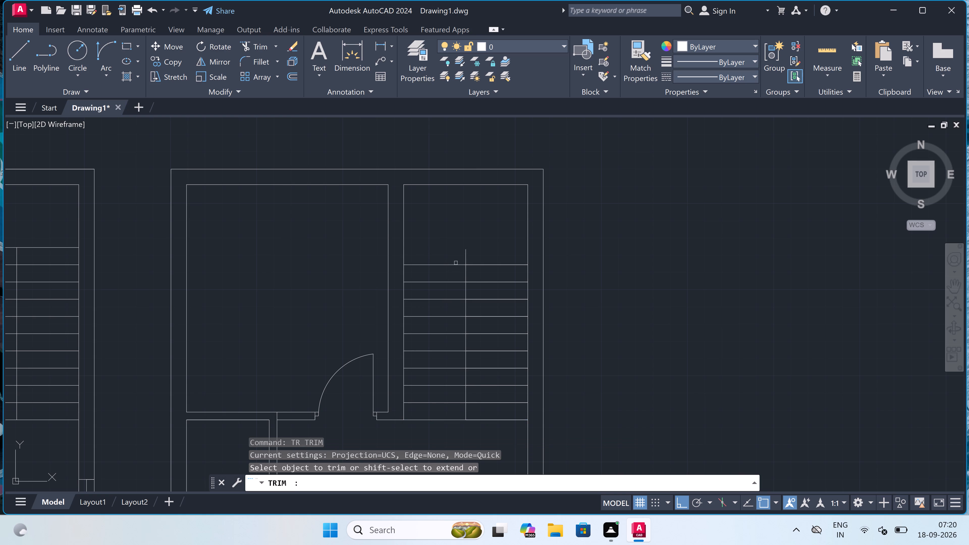
left_click_drag(454, 259, 457, 261)
left_click(480, 257)
scroll(468, 242, "down", 2)
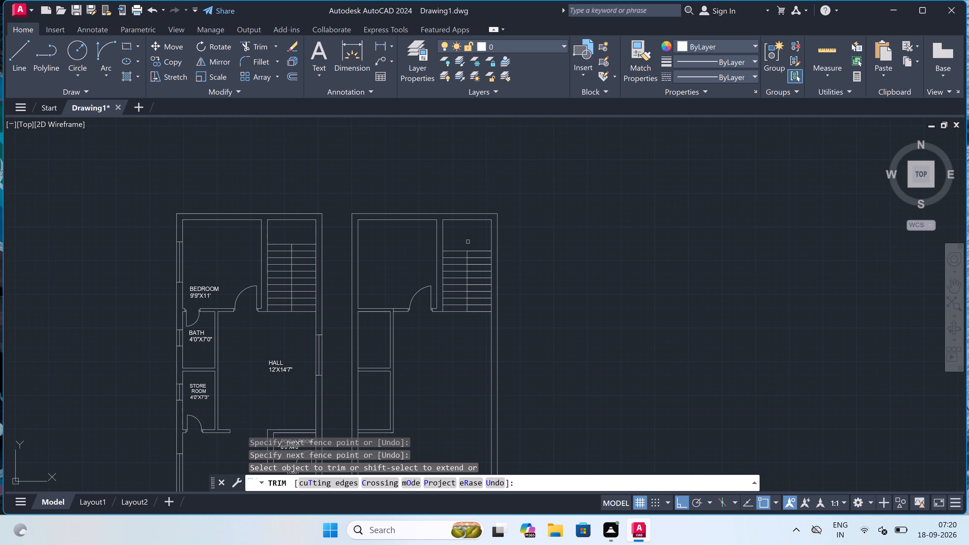
key("Escape")
Draw a line across the second plan's west outer wall, level with the top end of the ground floor bedroom window.
scroll(468, 241, "down", 2)
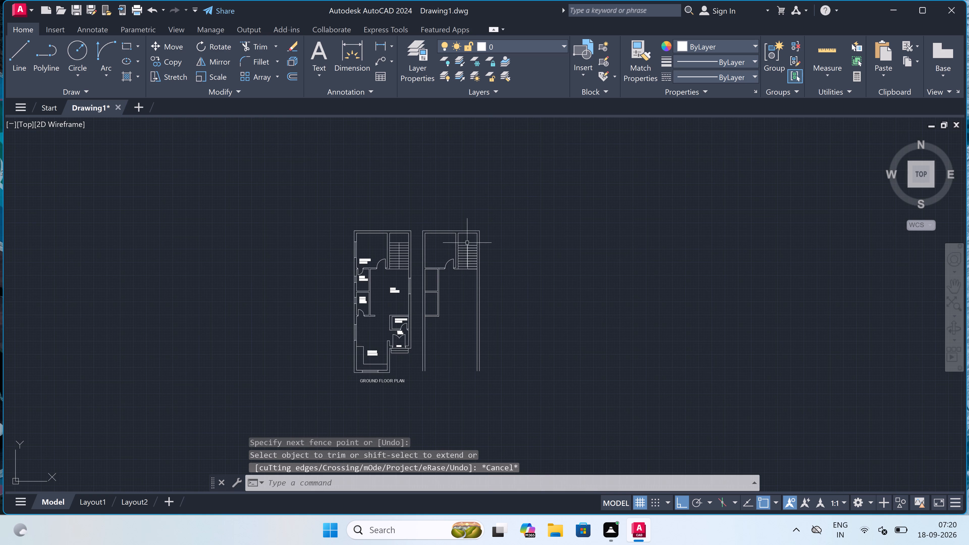
scroll(464, 308, "up", 2)
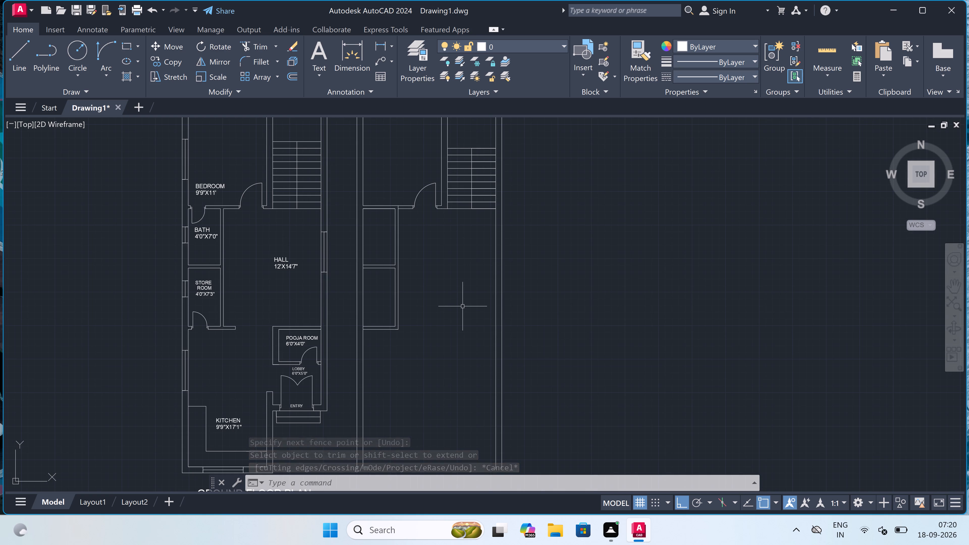
scroll(463, 307, "down", 2)
scroll(414, 244, "up", 1)
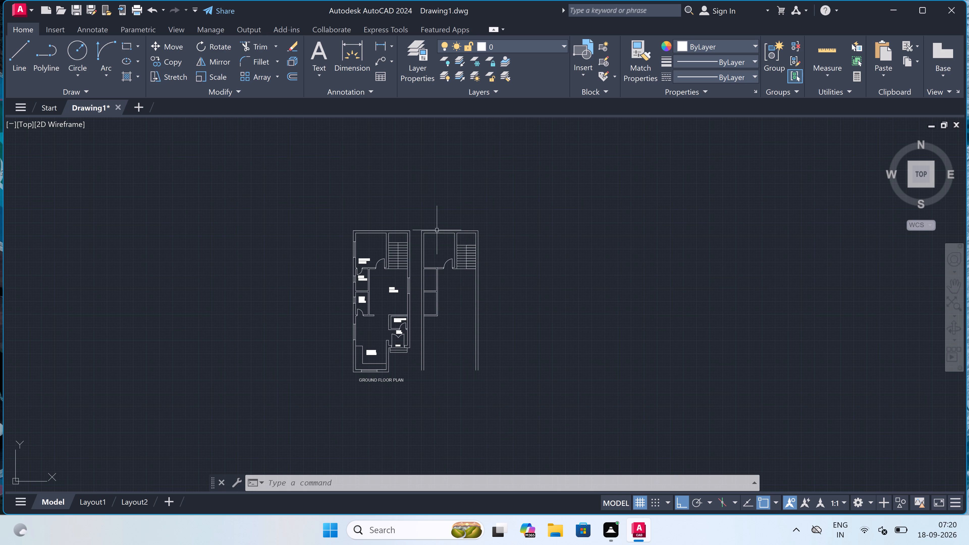
scroll(409, 249, "up", 2)
key("l")
key("space")
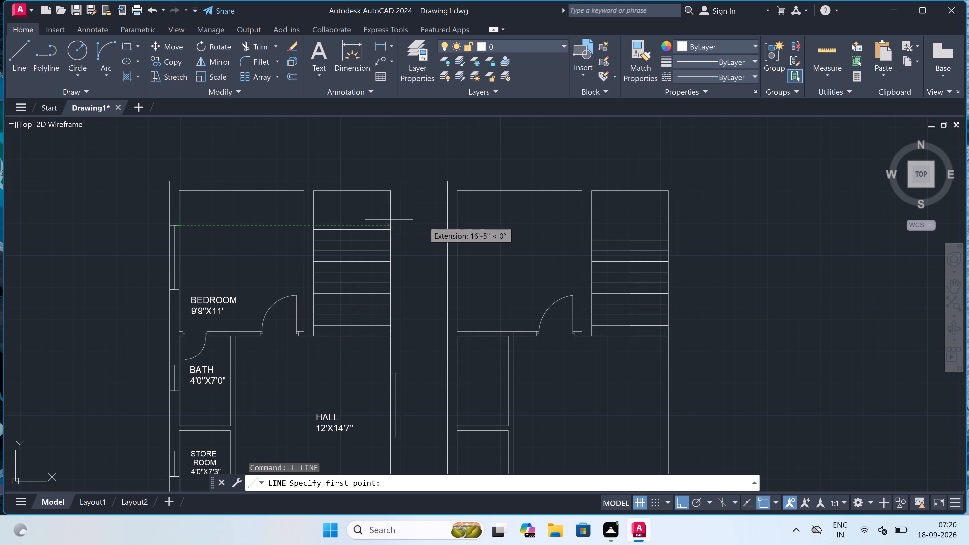
left_click(447, 225)
left_click(454, 225)
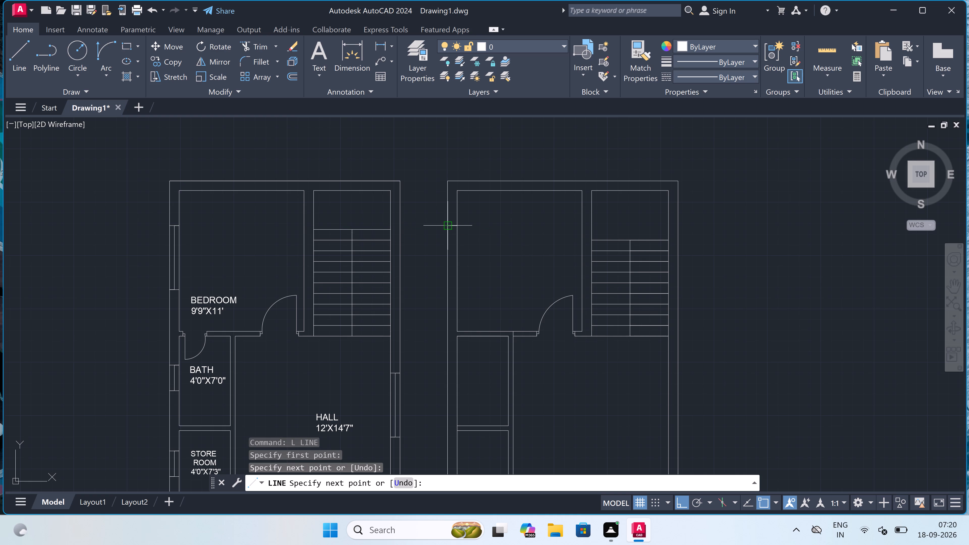
Complete the window with a 5' centre line down from the jamb line's midpoint and a closing line across the wall.
scroll(447, 222, "up", 2)
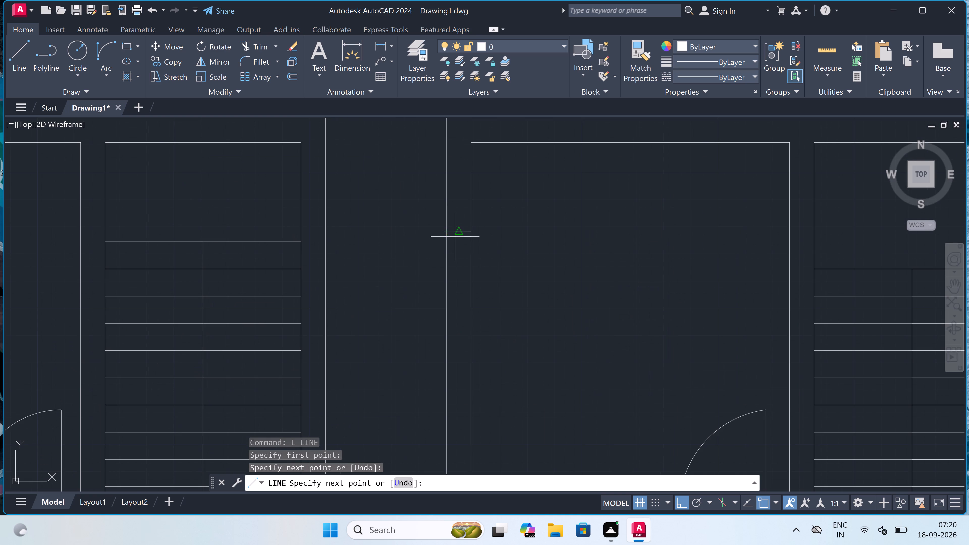
left_click(457, 235)
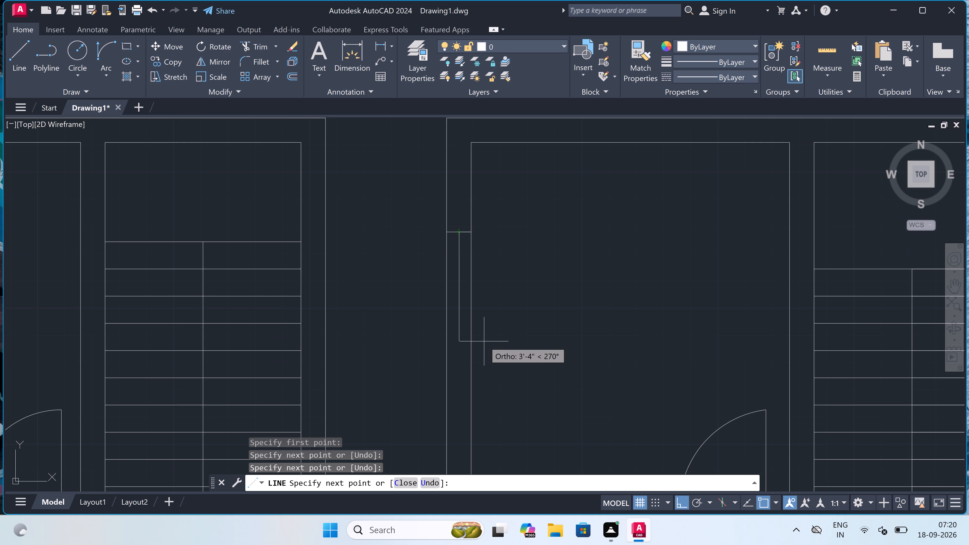
type("5'")
key("space")
scroll(482, 340, "down", 2)
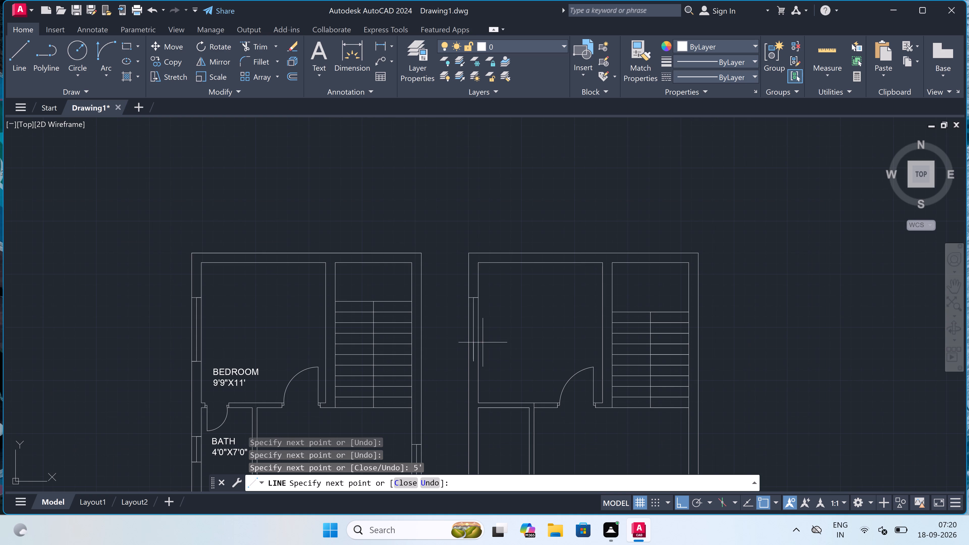
scroll(464, 369, "up", 3)
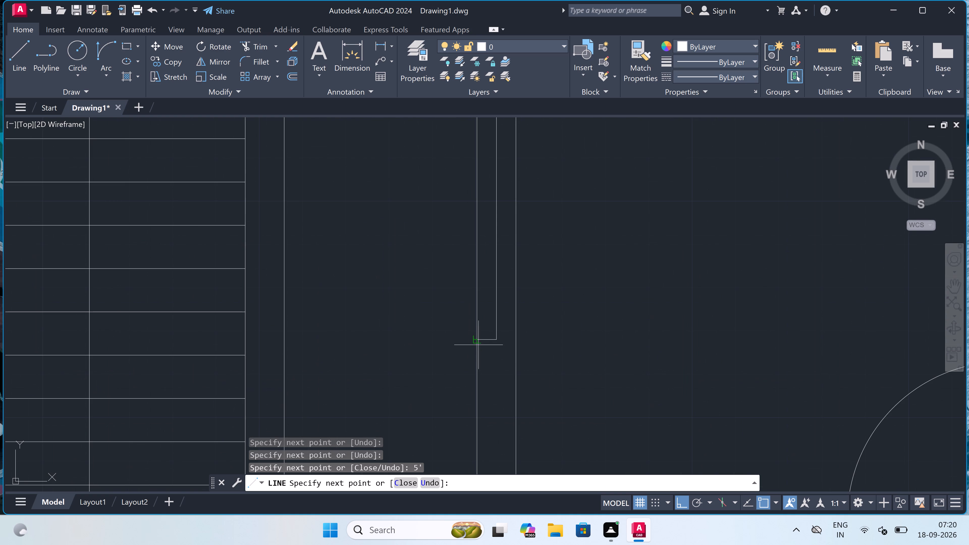
left_click(478, 337)
left_click(517, 341)
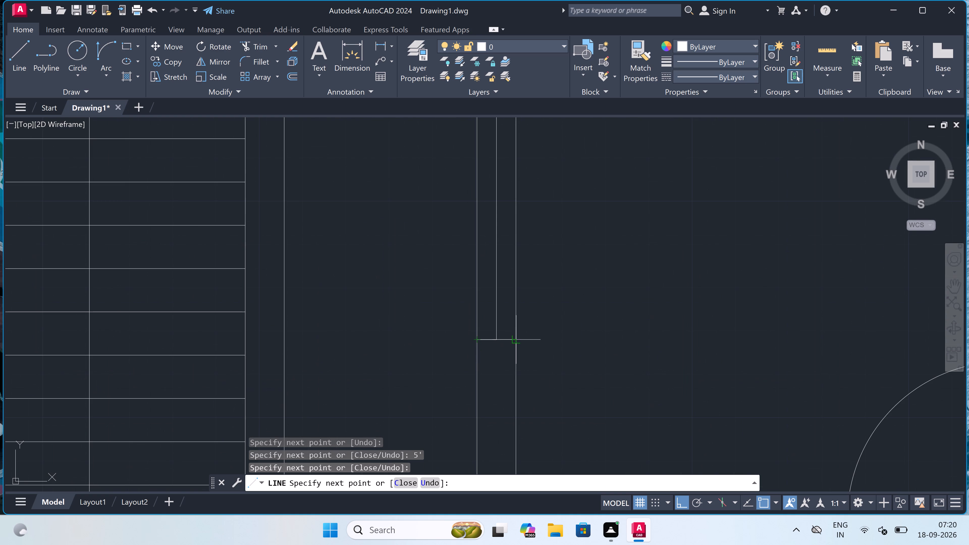
key("Escape")
Draw a 2' window across the second plan's west outer wall with jamb and centre lines, starting level with the ground floor bath window's top.
scroll(487, 320, "down", 2)
scroll(477, 297, "down", 2)
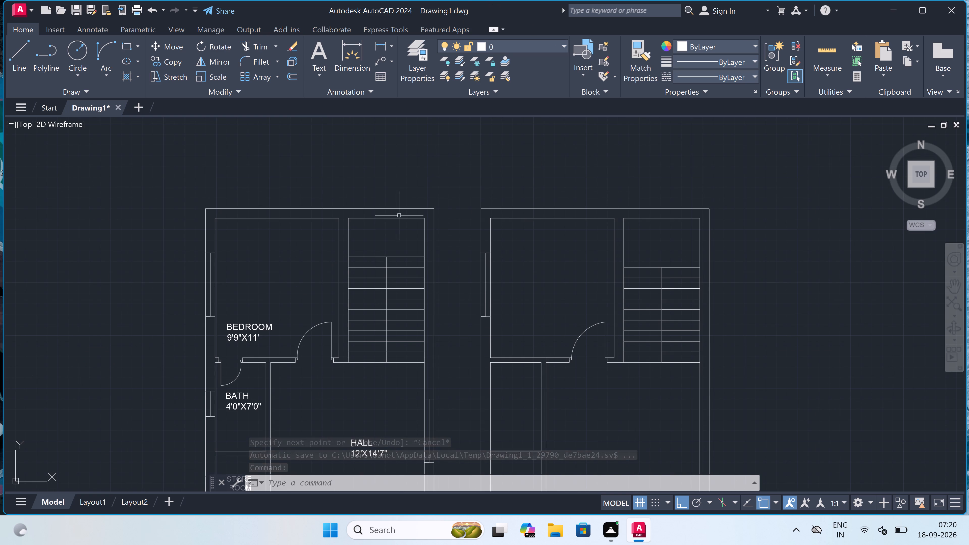
scroll(409, 213, "down", 6)
scroll(411, 228, "up", 3)
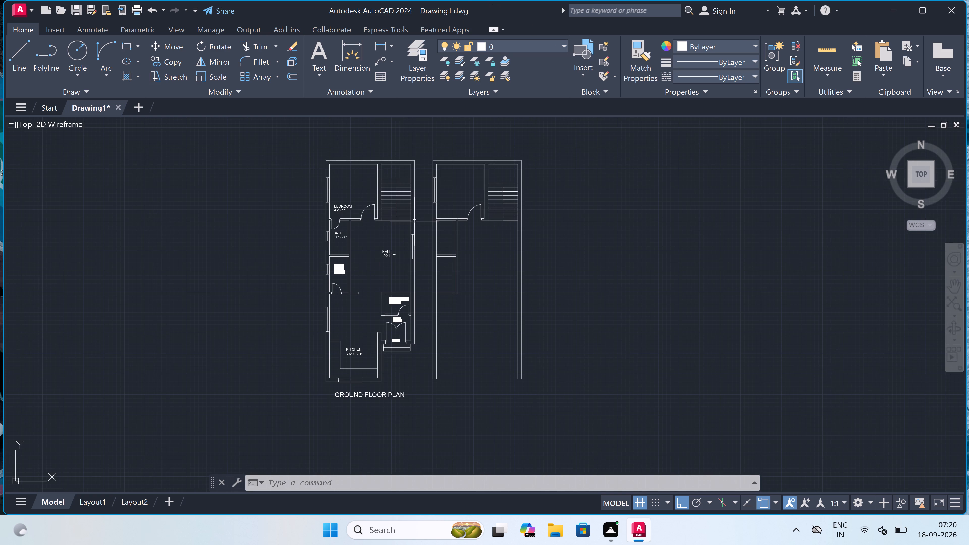
scroll(429, 229, "up", 2)
key("space")
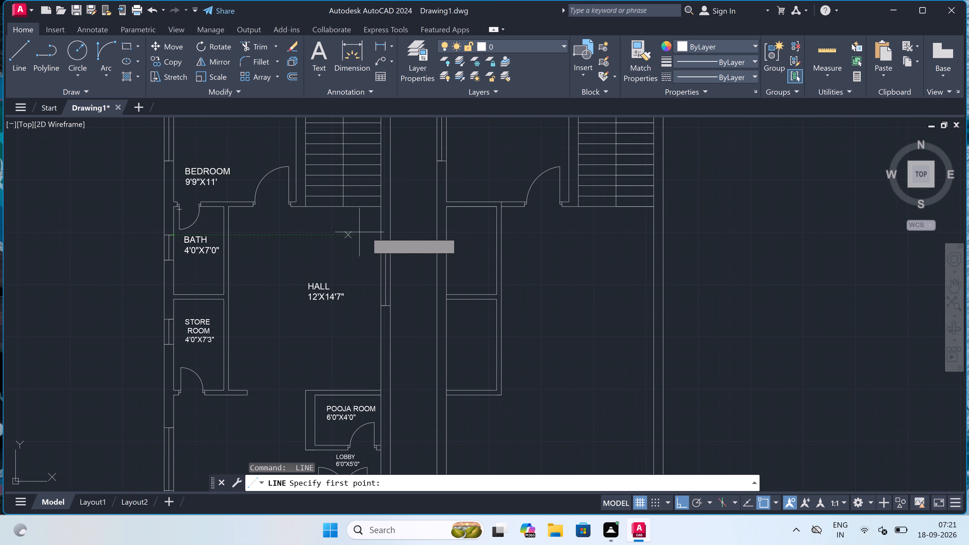
left_click(438, 233)
left_click(445, 234)
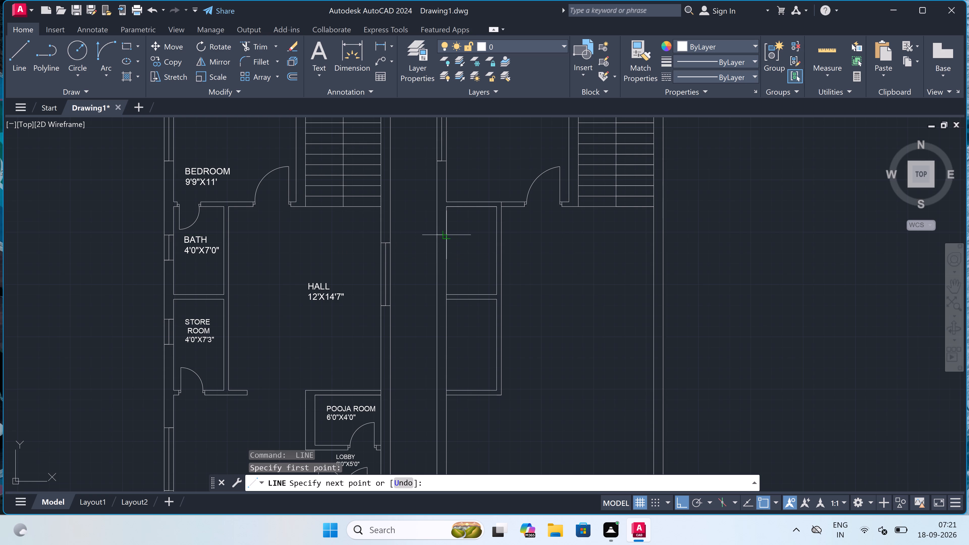
scroll(438, 236, "up", 2)
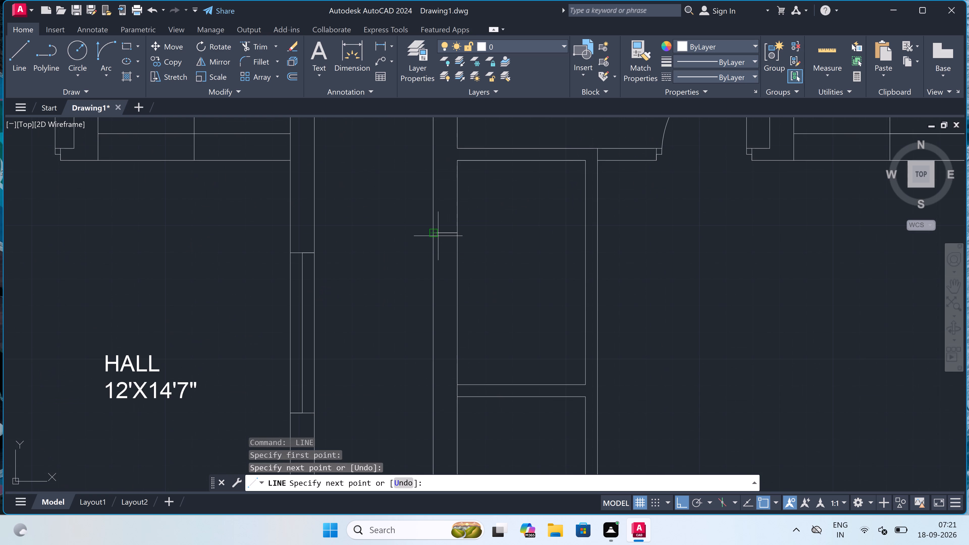
left_click(442, 234)
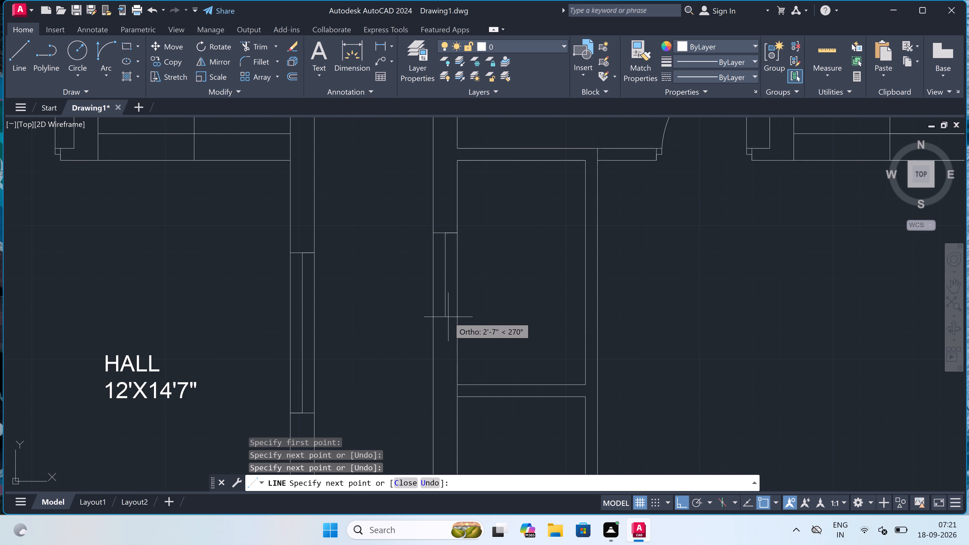
type("2'")
key("space")
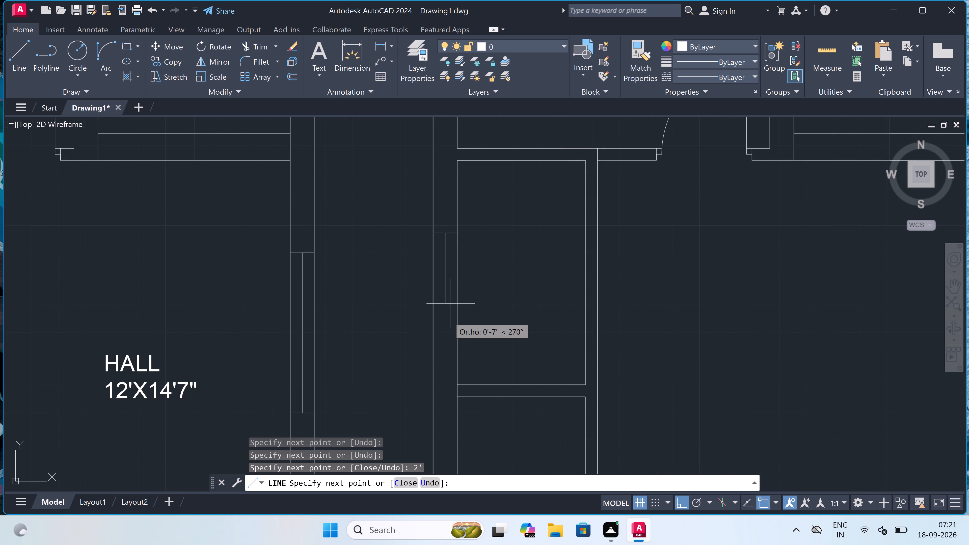
left_click(430, 295)
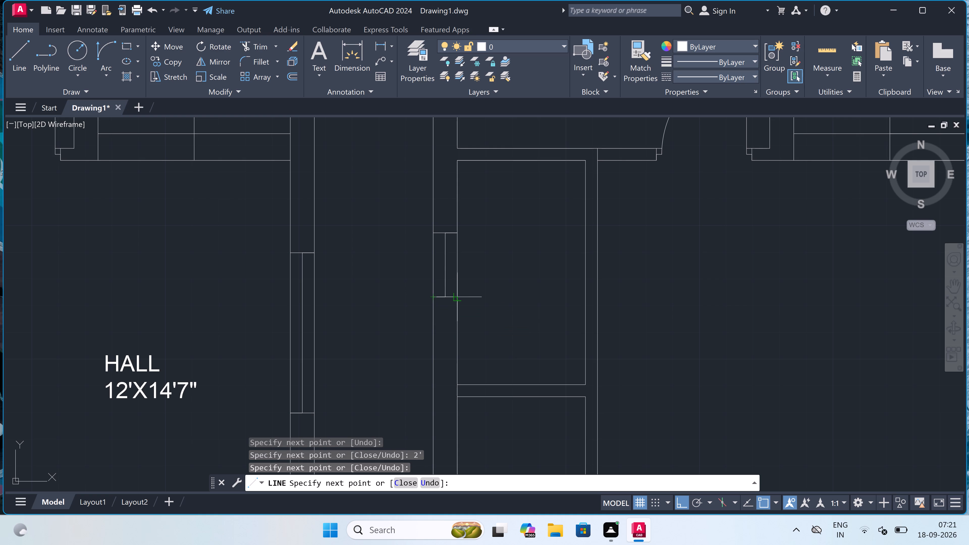
left_click(456, 297)
key("Escape")
Draw another 2' window with jamb and centre lines in the second plan's west wall, starting level with the ground floor store room window's top.
scroll(456, 297, "down", 4)
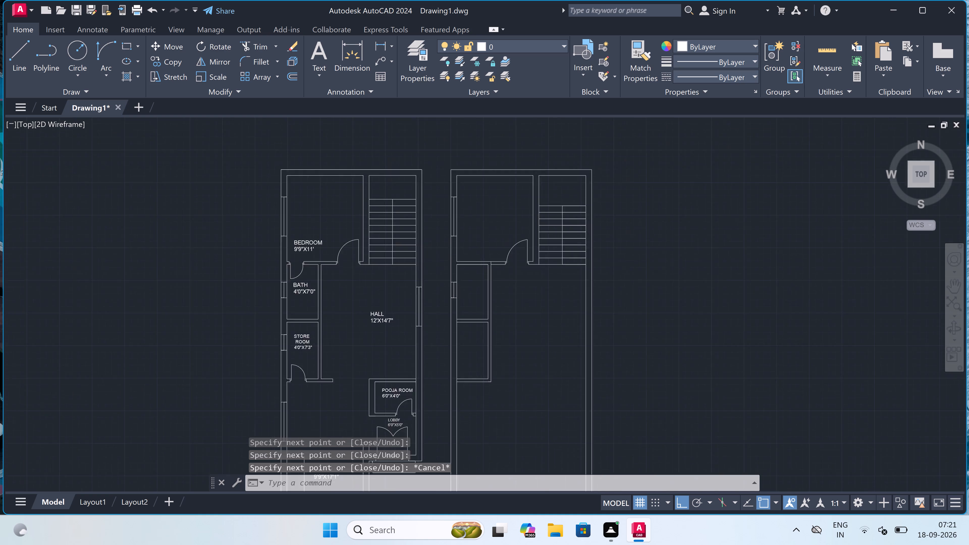
scroll(445, 350, "up", 2)
key("space")
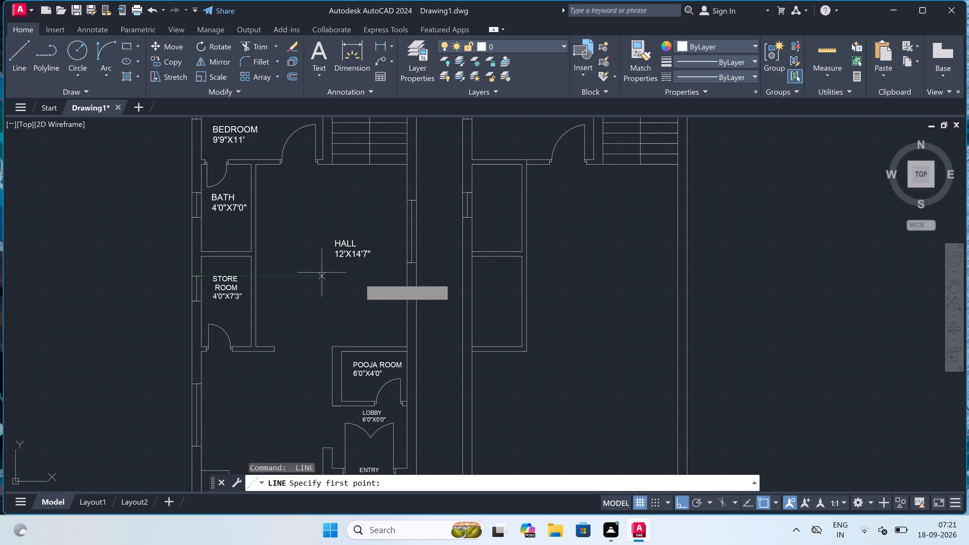
left_click(462, 278)
left_click(468, 276)
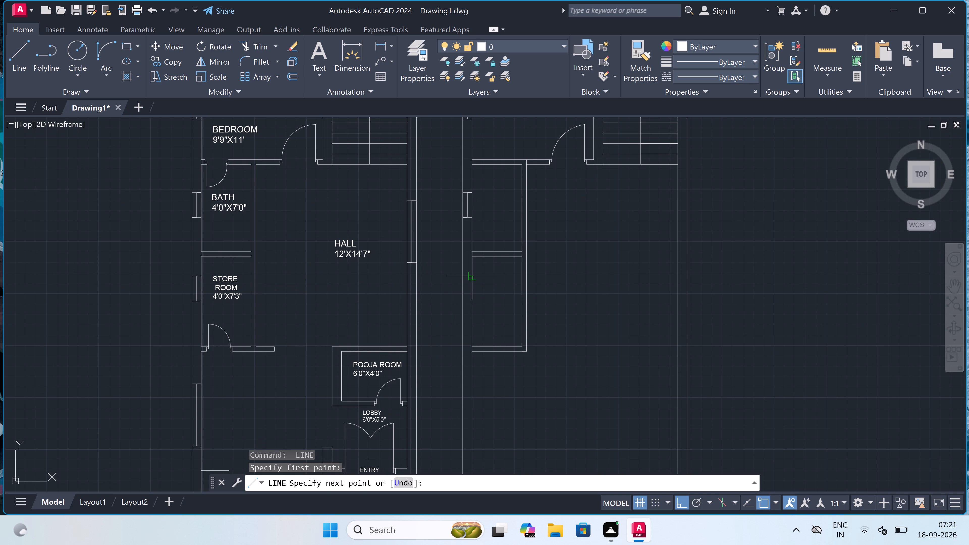
left_click(468, 276)
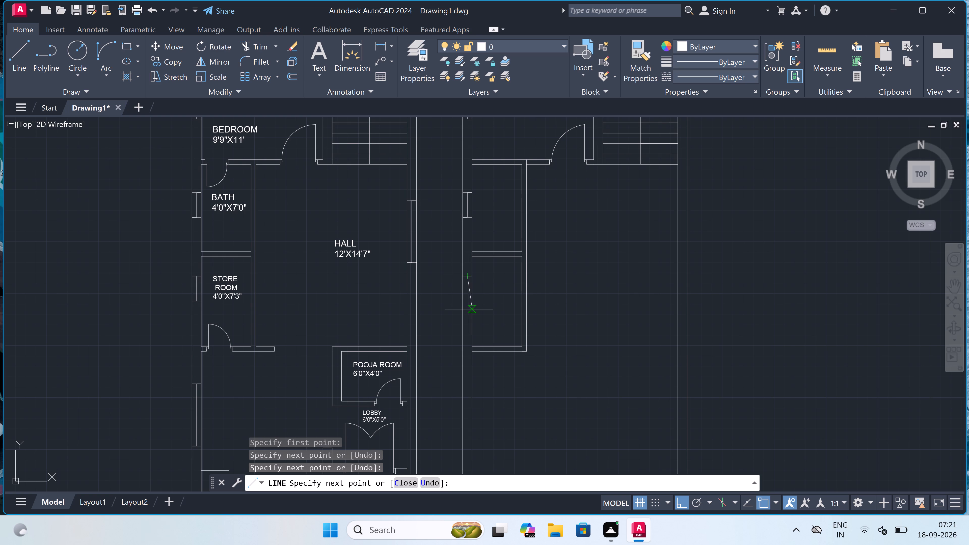
key("2")
key("apostrophe")
key("space")
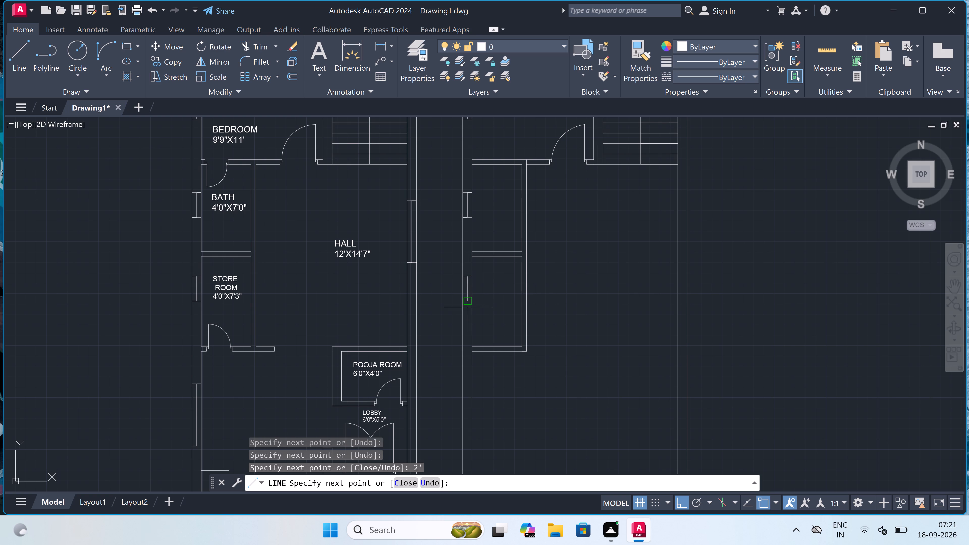
scroll(474, 291, "up", 2)
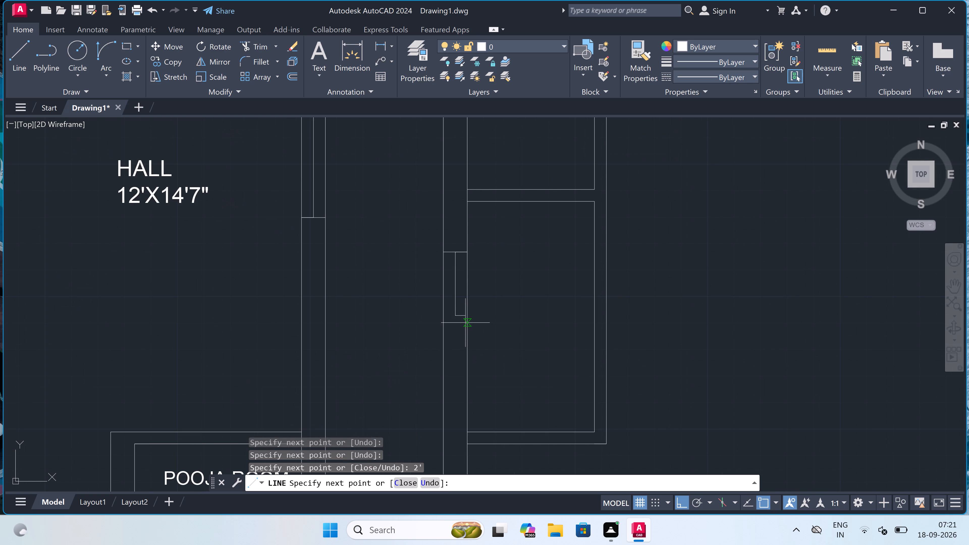
left_click(466, 318)
left_click(442, 318)
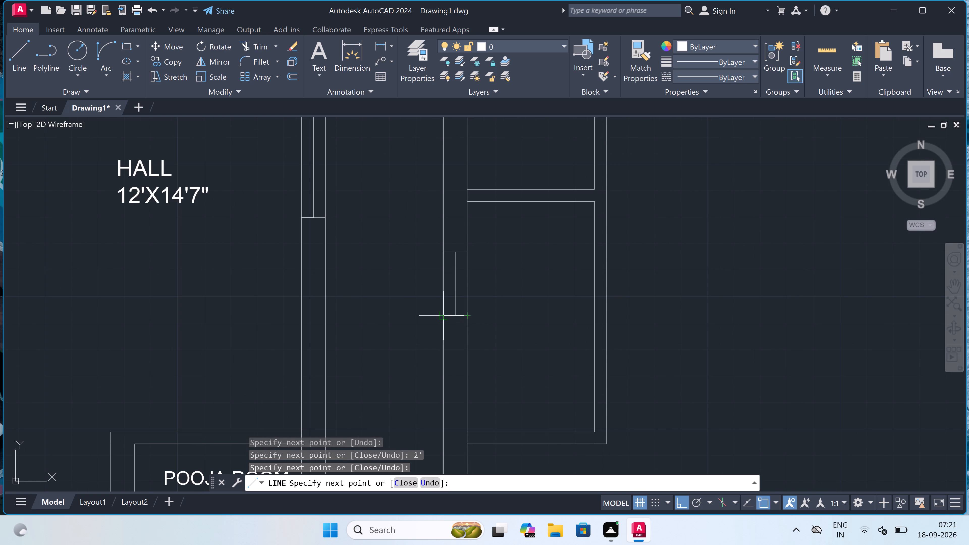
key("Escape")
Trim the small rooms' east partition line where it crosses the wall below the second plan's doored room.
scroll(442, 318, "down", 3)
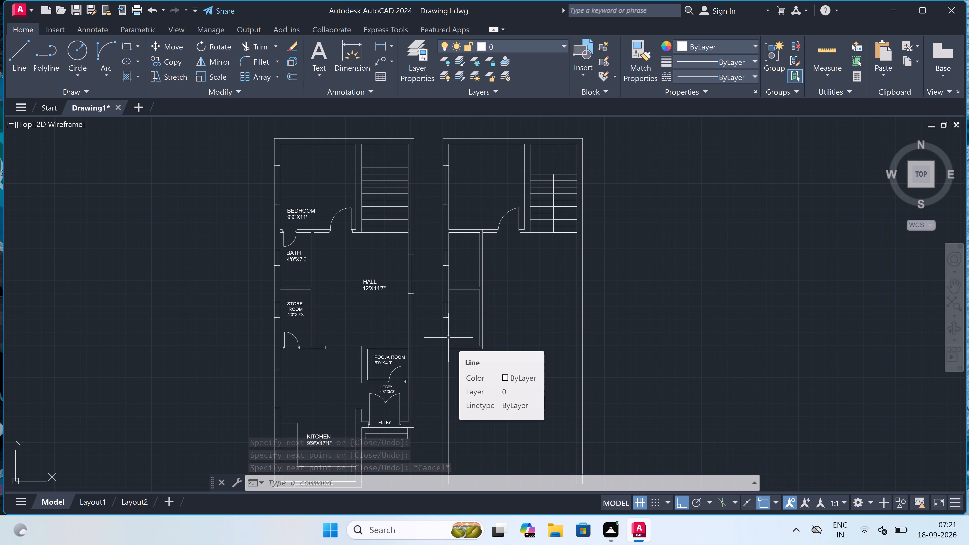
scroll(448, 338, "up", 1)
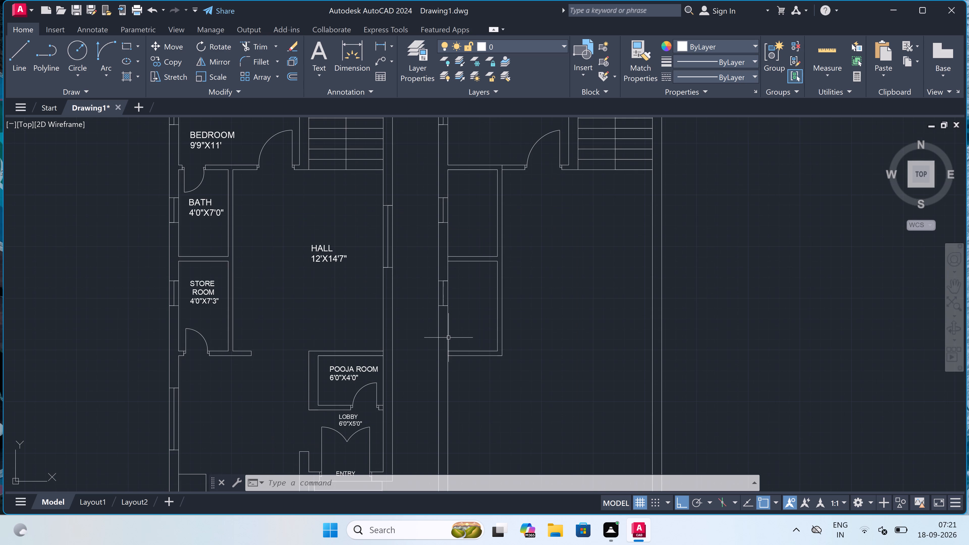
type("TR")
key("space")
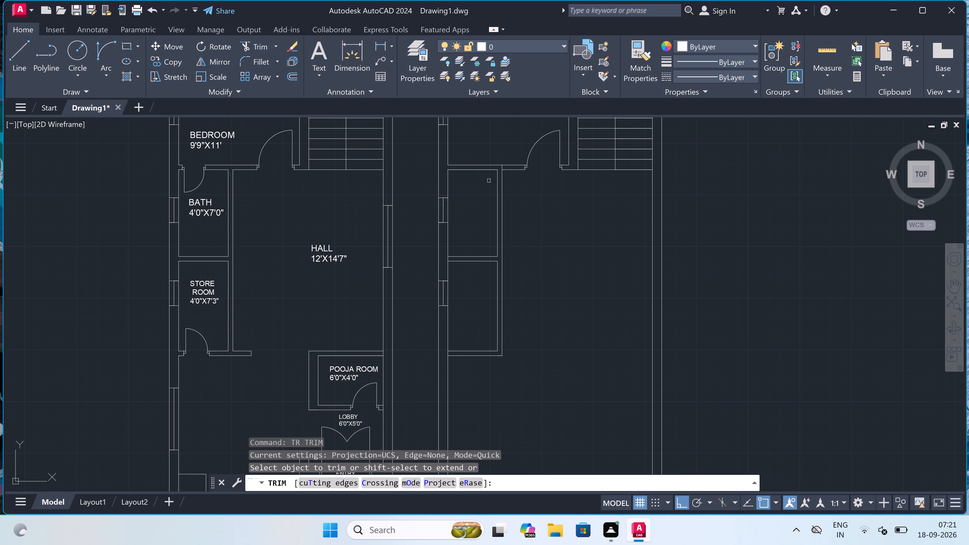
scroll(493, 167, "up", 4)
left_click_drag(514, 174, 518, 174)
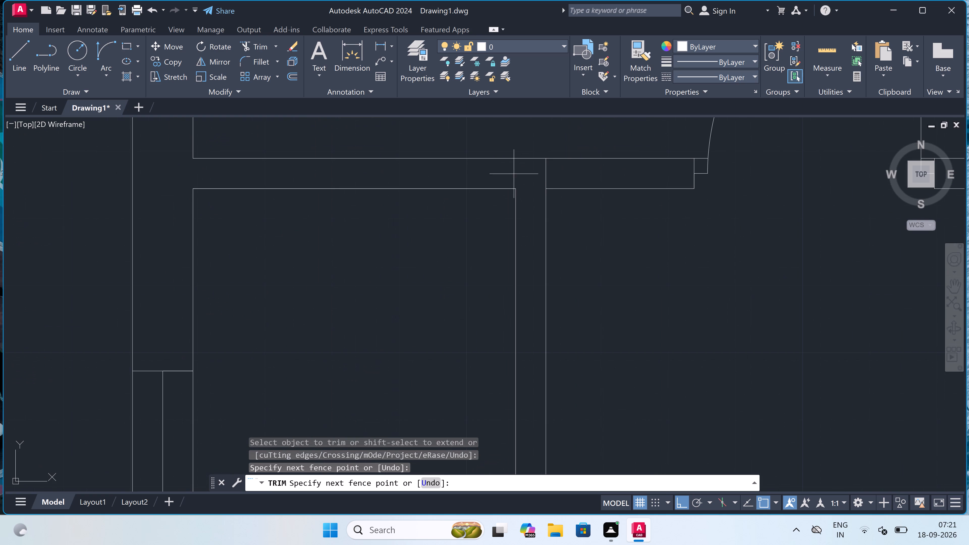
left_click(561, 179)
scroll(560, 179, "down", 4)
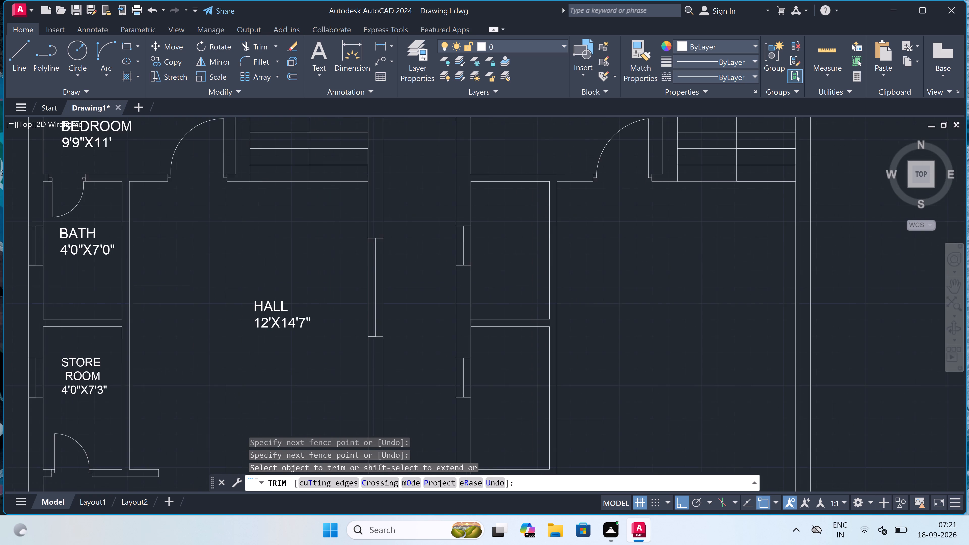
scroll(560, 179, "down", 1)
scroll(582, 286, "up", 1)
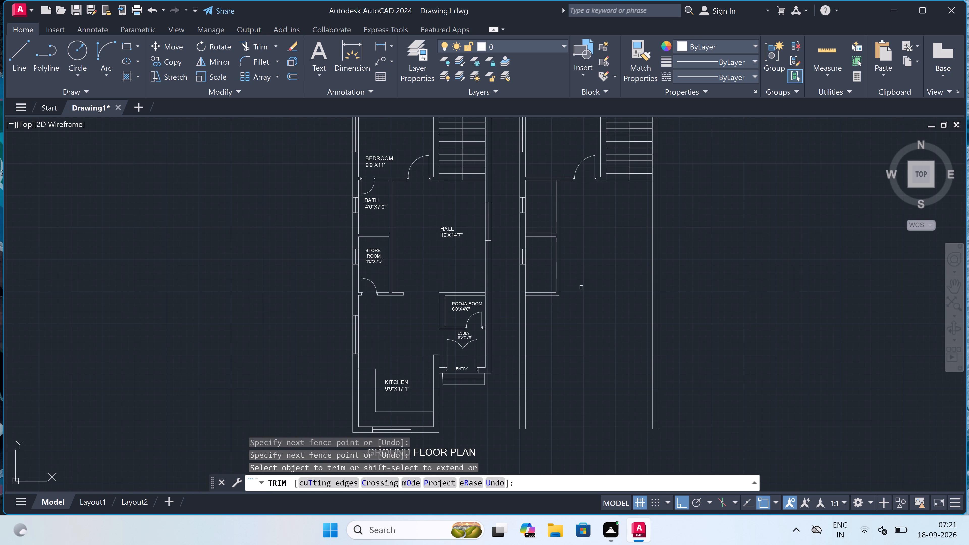
scroll(582, 286, "up", 2)
key("Escape")
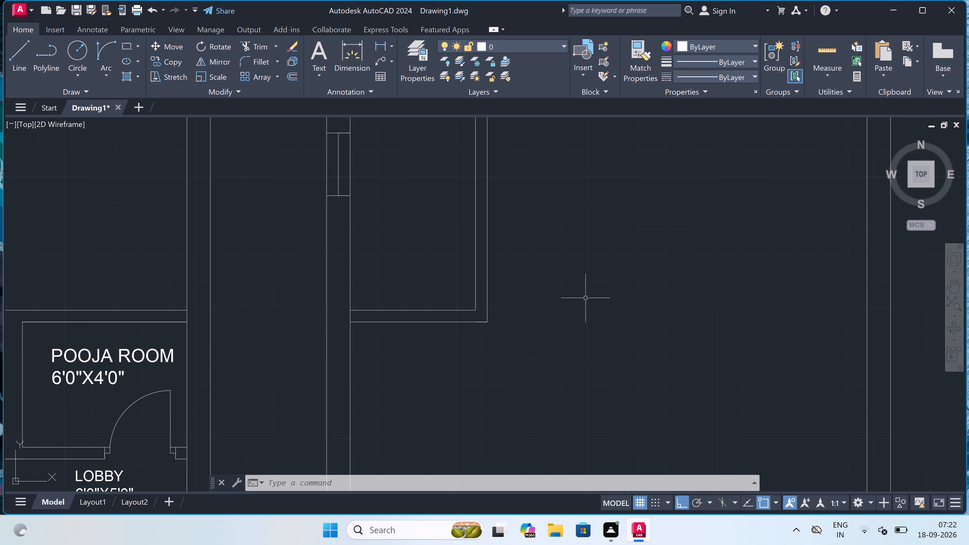
Offset the second plan's staircase base line 14'7" downward to mark the far side of the hall area.
scroll(585, 298, "down", 3)
scroll(599, 251, "up", 1)
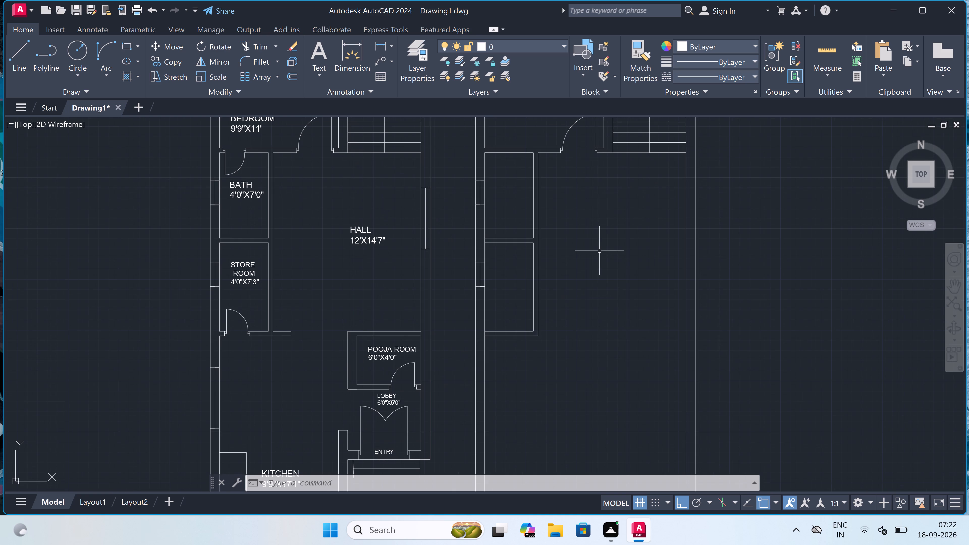
type("O")
key("space")
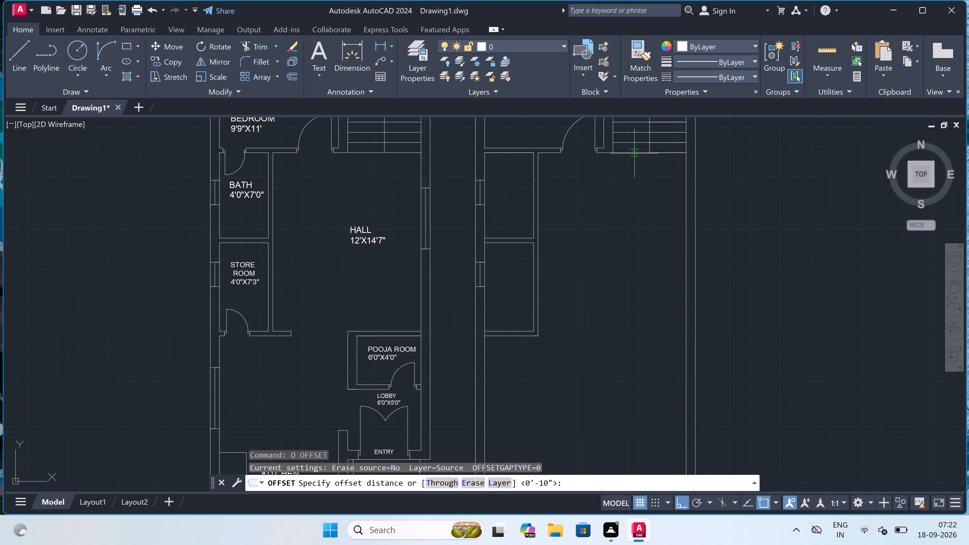
left_click_drag(634, 153, 635, 156)
key("1")
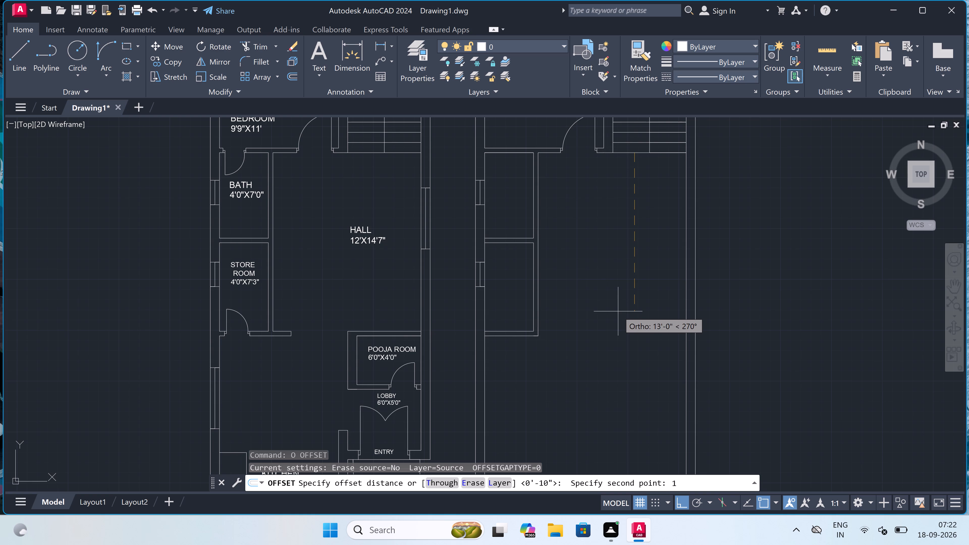
type("4'")
type("7\"")
key("space")
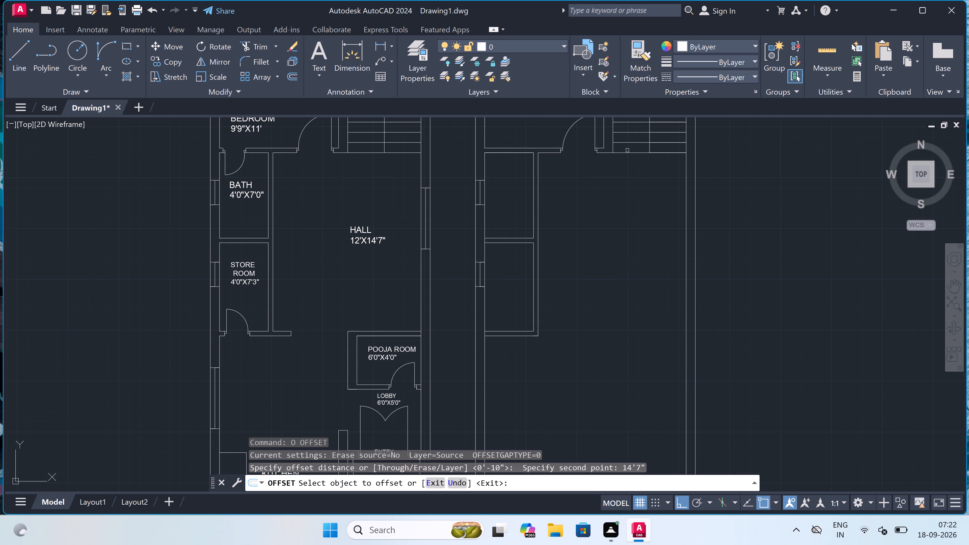
left_click(624, 152)
left_click(0, 1)
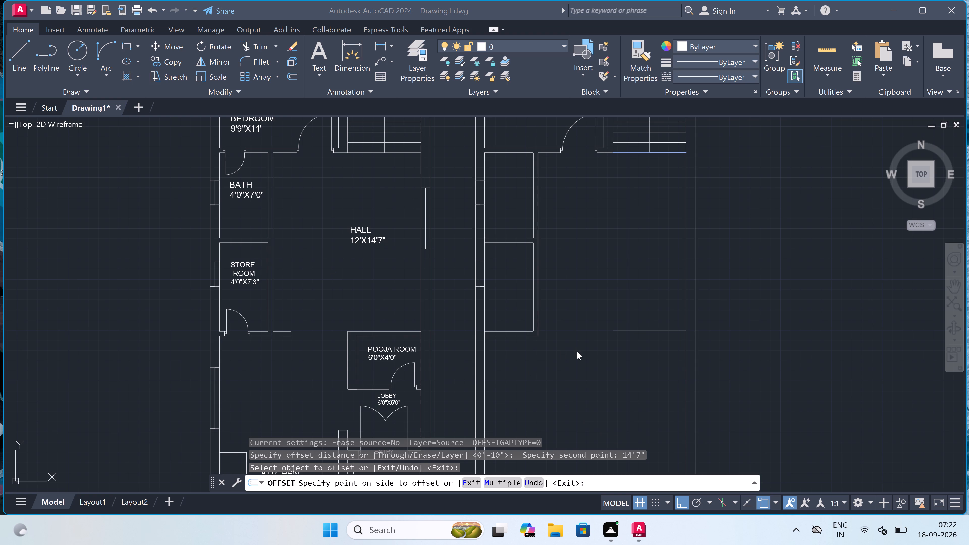
key("Escape")
key("space")
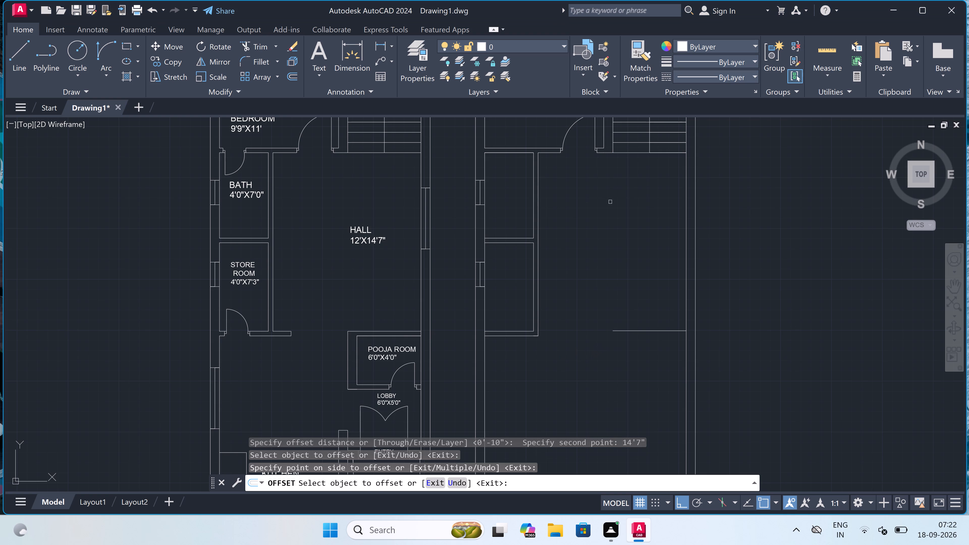
Offset the new line at the hall area's lower end 4.5" downward to give the wall its thickness.
type("O")
key("space")
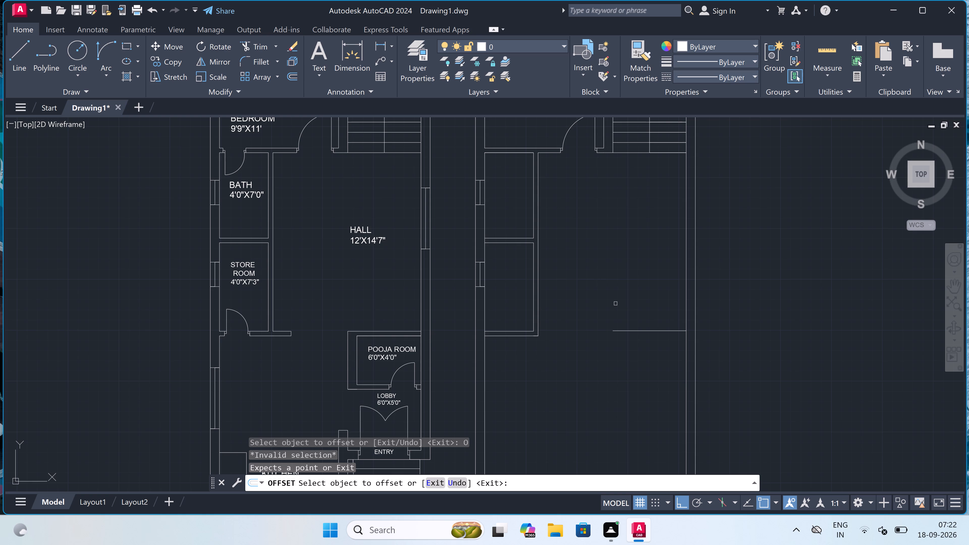
key("Escape")
type("O")
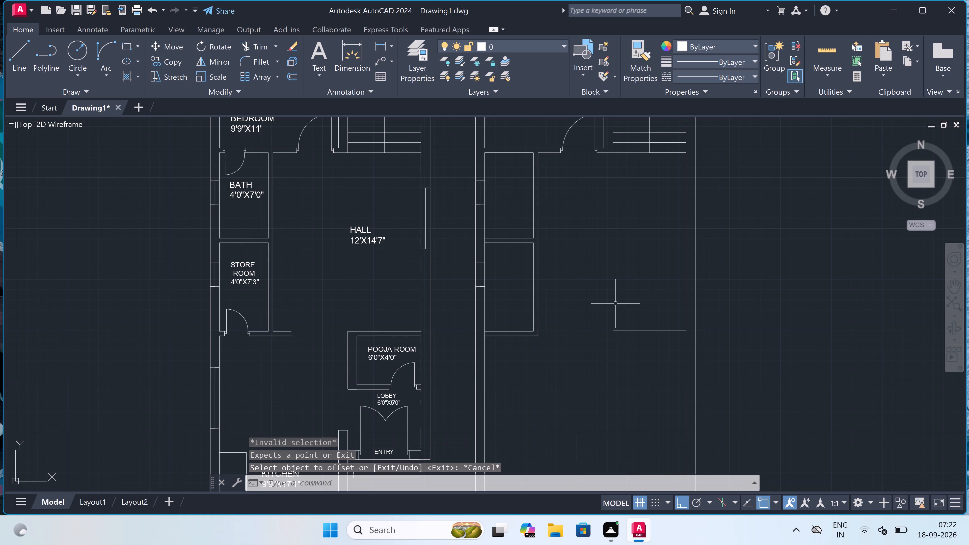
key("space")
scroll(628, 309, "down", 1)
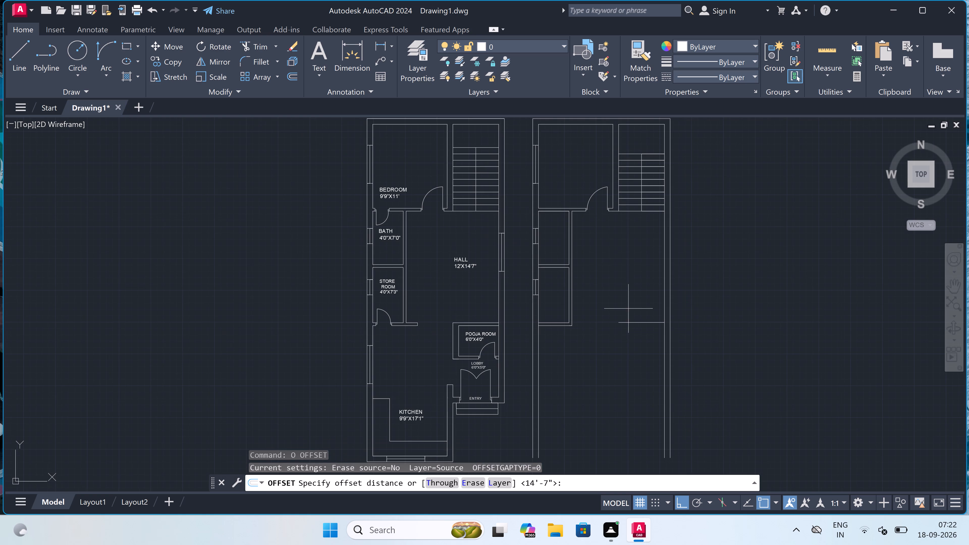
scroll(642, 323, "up", 2)
left_click_drag(640, 324, 644, 349)
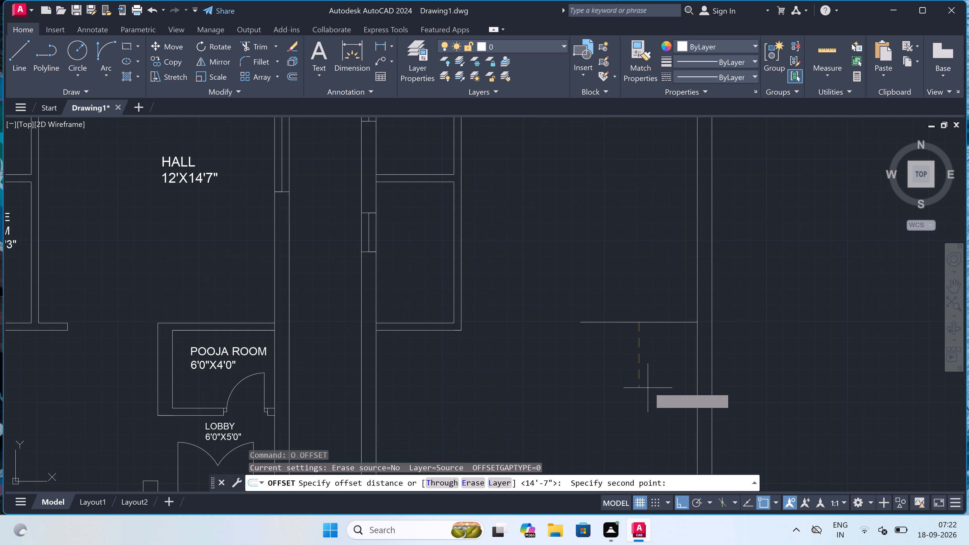
type("4.5\"")
key("space")
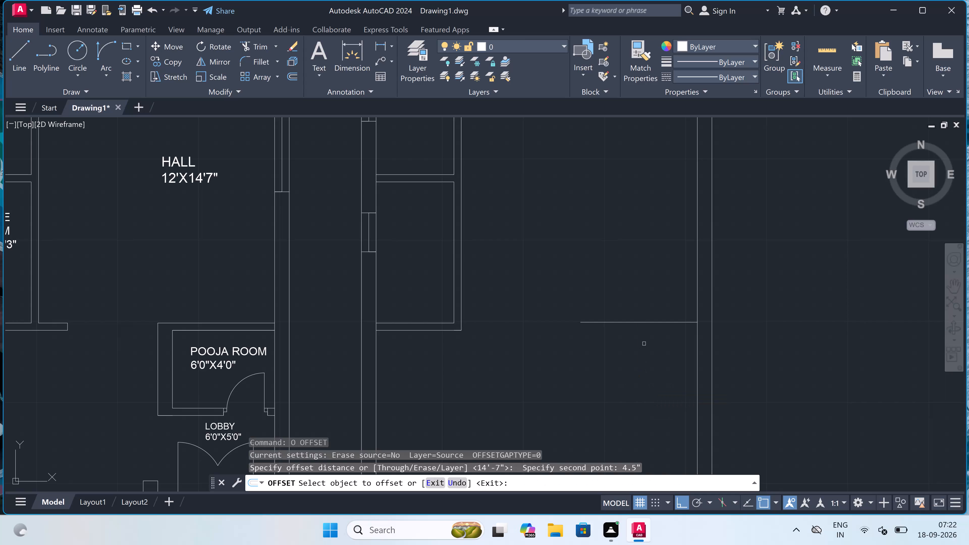
left_click(639, 323)
left_click(625, 350)
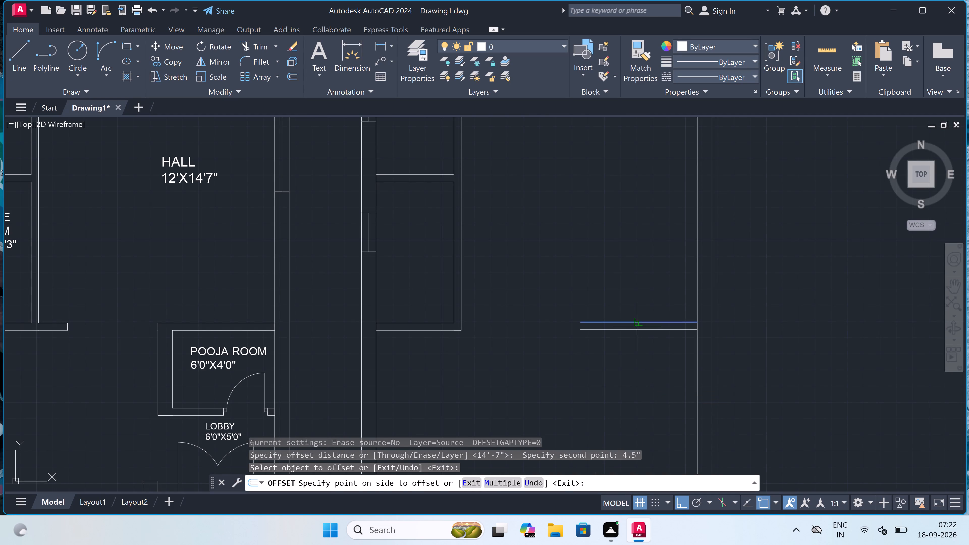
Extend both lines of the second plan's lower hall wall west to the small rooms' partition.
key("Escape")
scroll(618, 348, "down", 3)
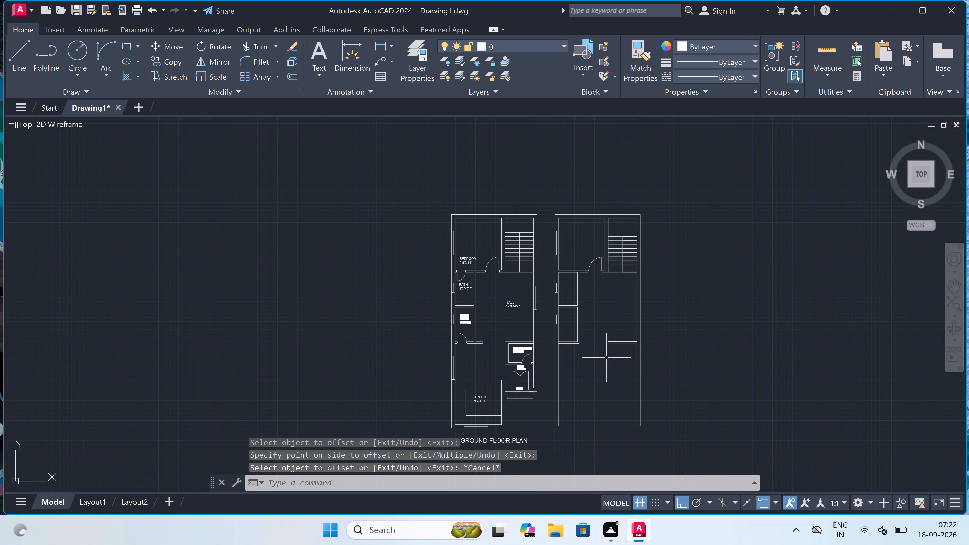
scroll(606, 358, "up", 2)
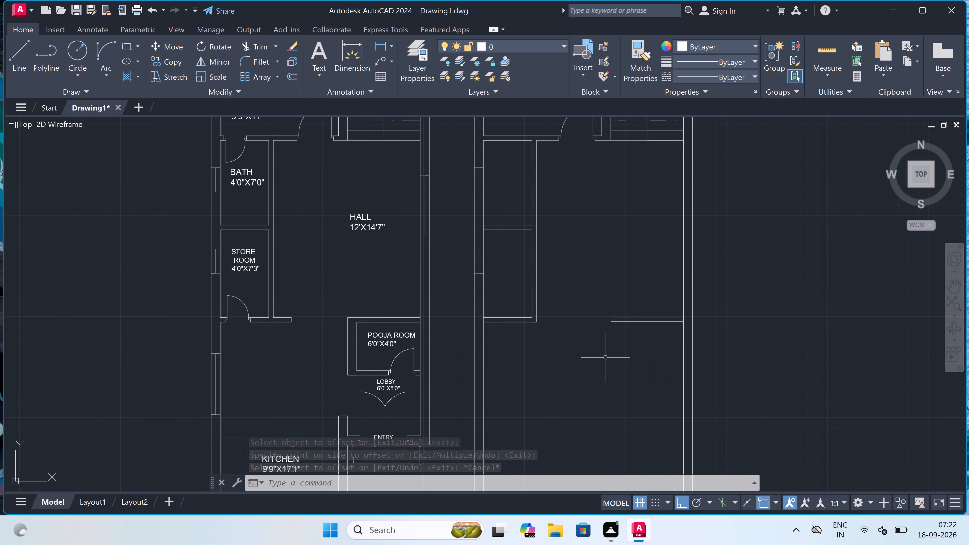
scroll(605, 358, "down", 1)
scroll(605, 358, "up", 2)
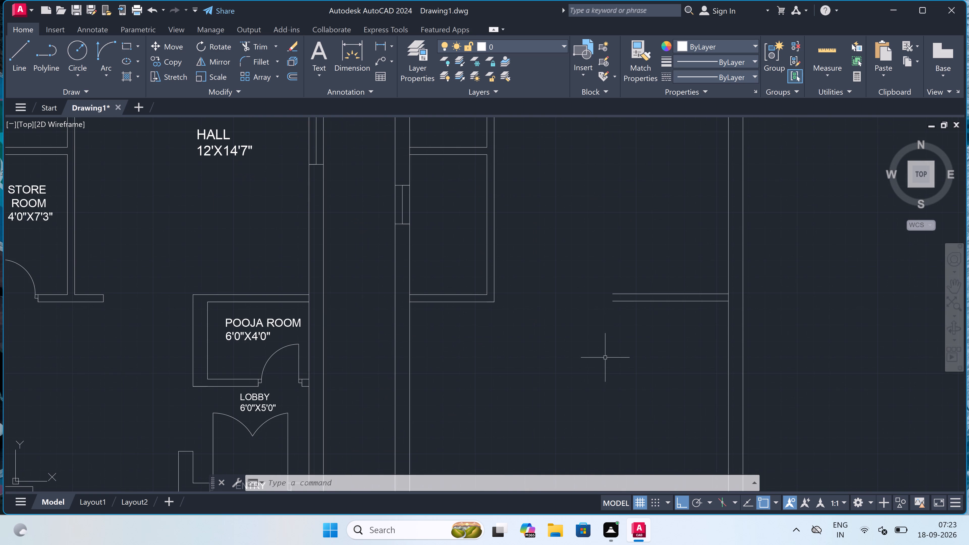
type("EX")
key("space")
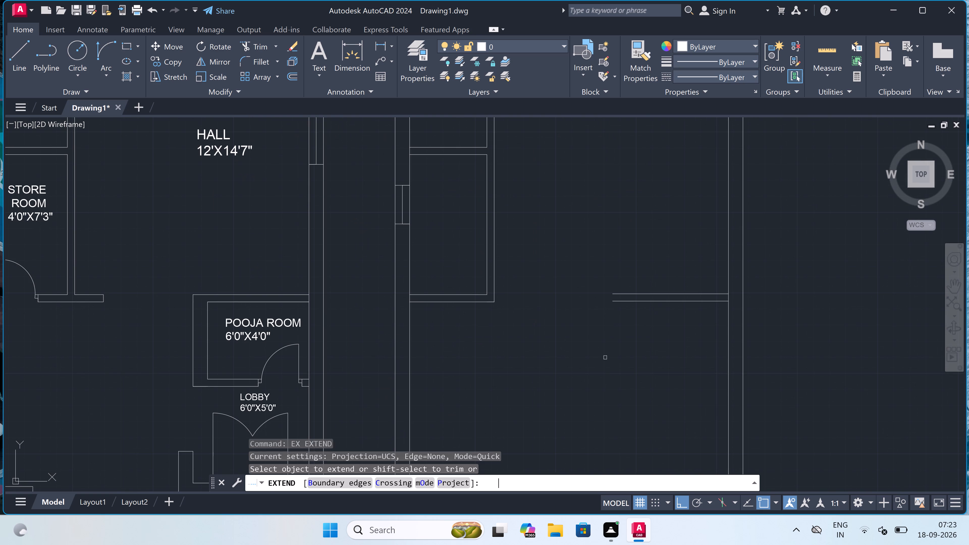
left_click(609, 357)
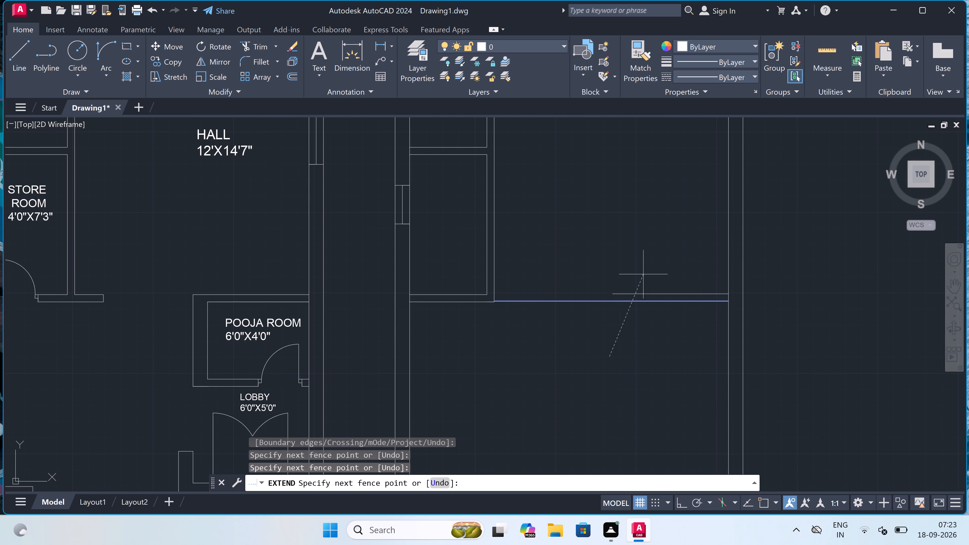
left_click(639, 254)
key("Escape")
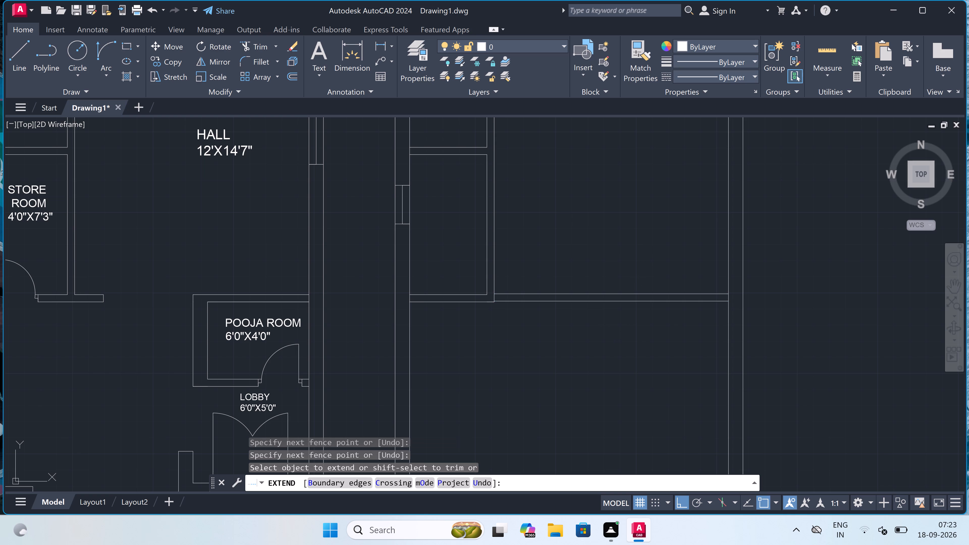
Trim away the second plan's two lower hall wall lines and the leftover of the partition's east line within the wall thickness.
type("TR")
key("space")
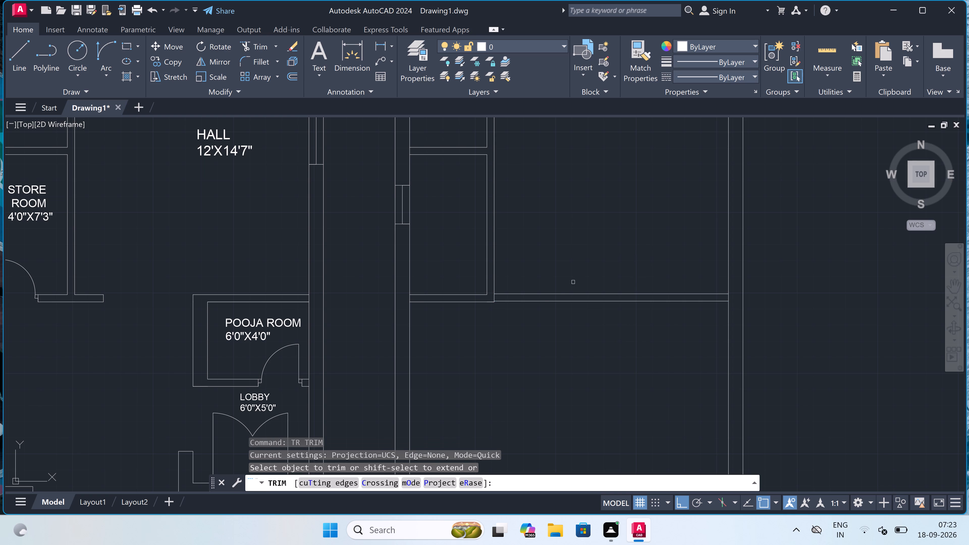
scroll(494, 301, "up", 3)
left_click(492, 295)
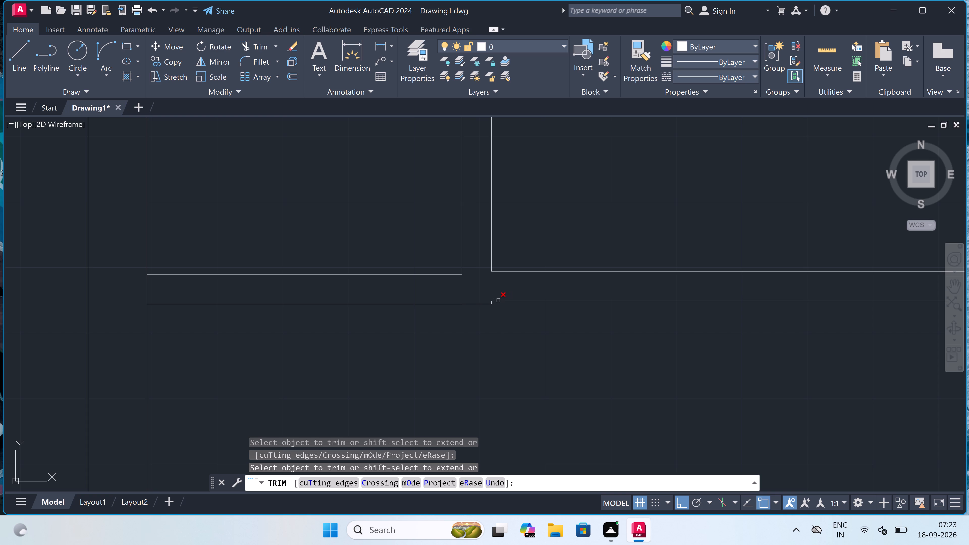
scroll(491, 302, "up", 2)
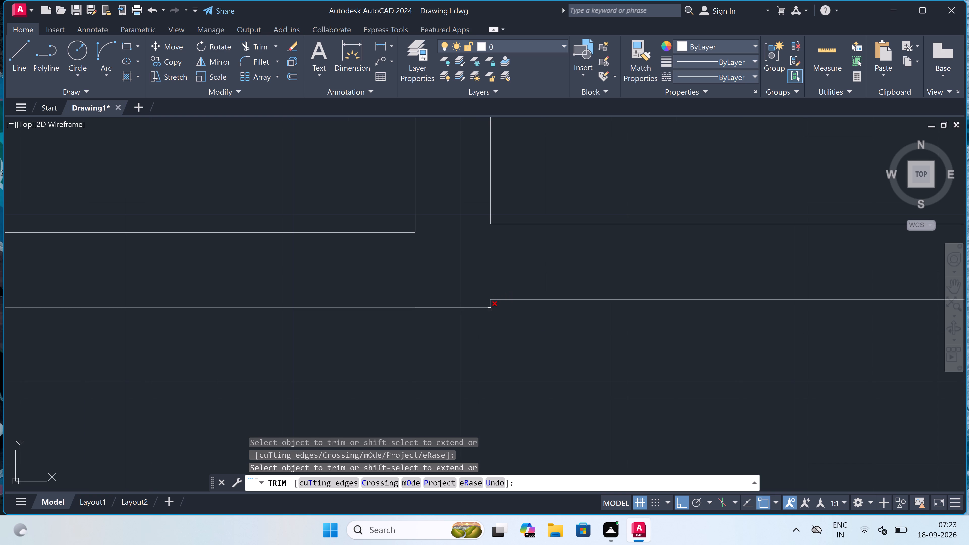
scroll(495, 310, "down", 4)
scroll(510, 326, "down", 3)
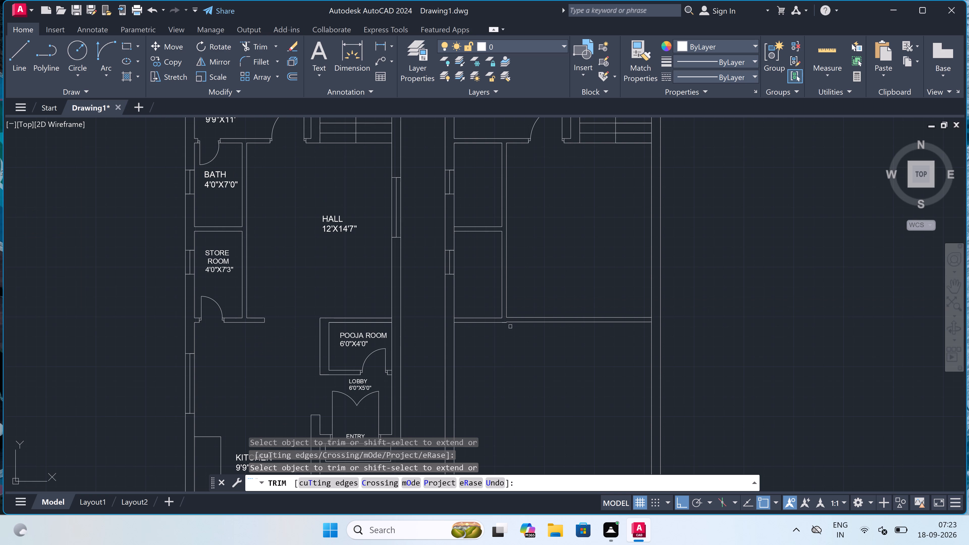
scroll(510, 326, "up", 4)
left_click(509, 327)
left_click(556, 264)
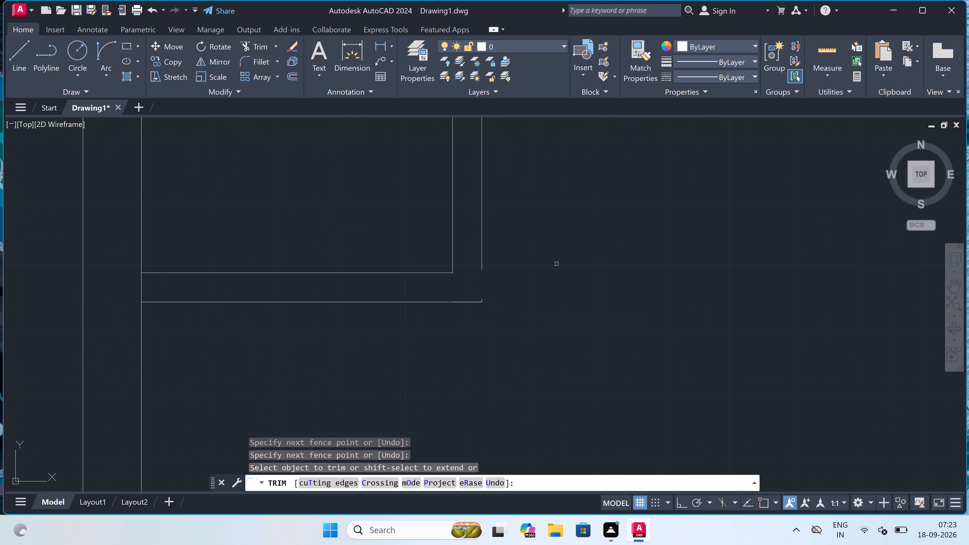
scroll(480, 301, "up", 3)
left_click(466, 298)
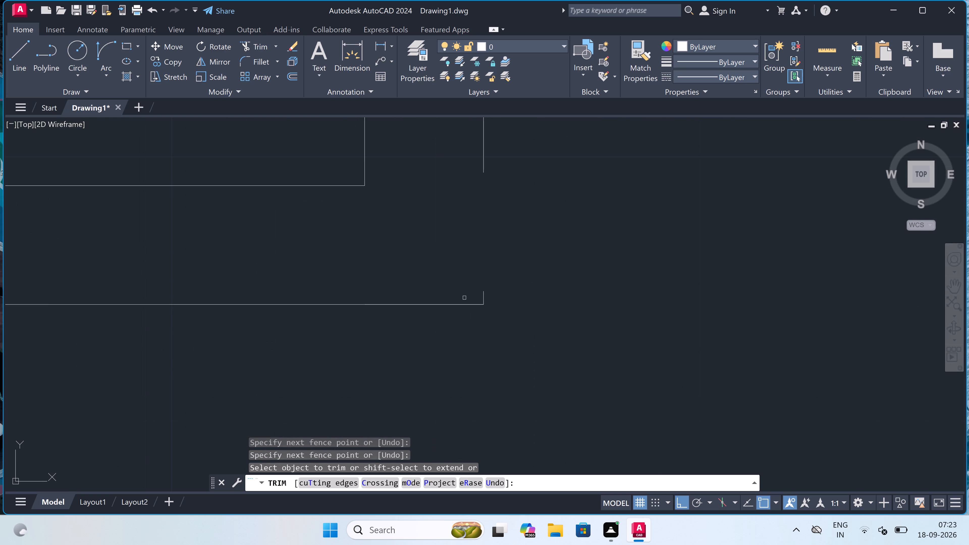
left_click(506, 290)
scroll(505, 292, "down", 2)
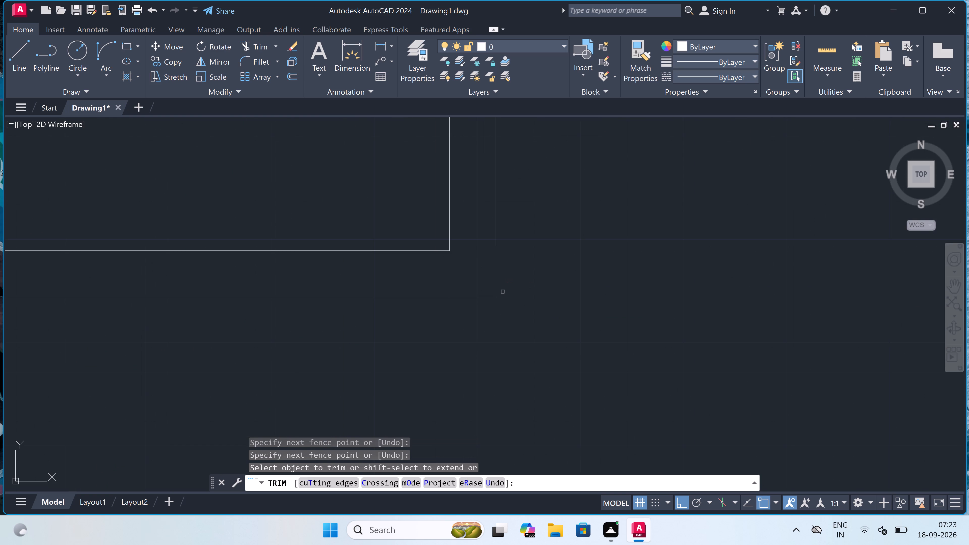
key("Escape")
Extend the two bottom wall lines of the second plan's lower small room east to the plan's east wall.
type("EX")
key("space")
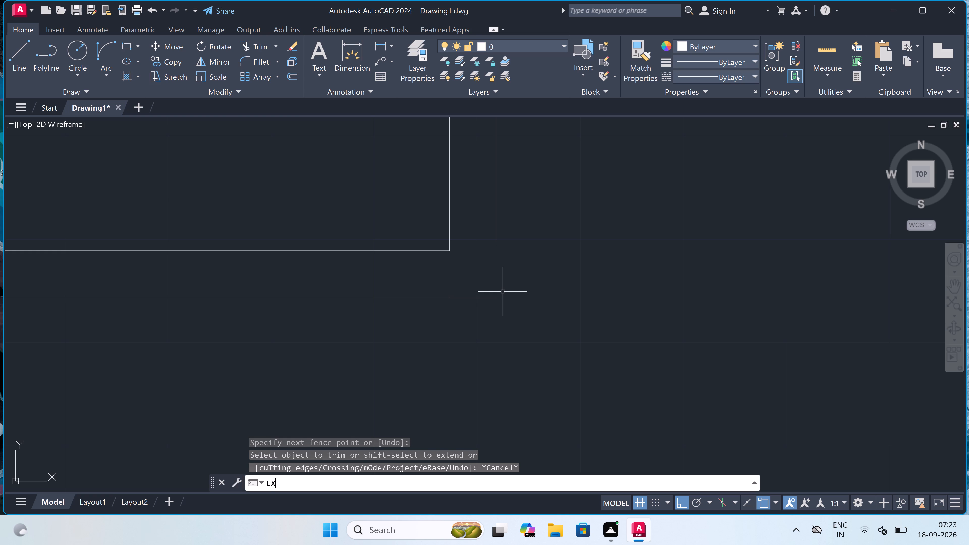
scroll(503, 292, "down", 2)
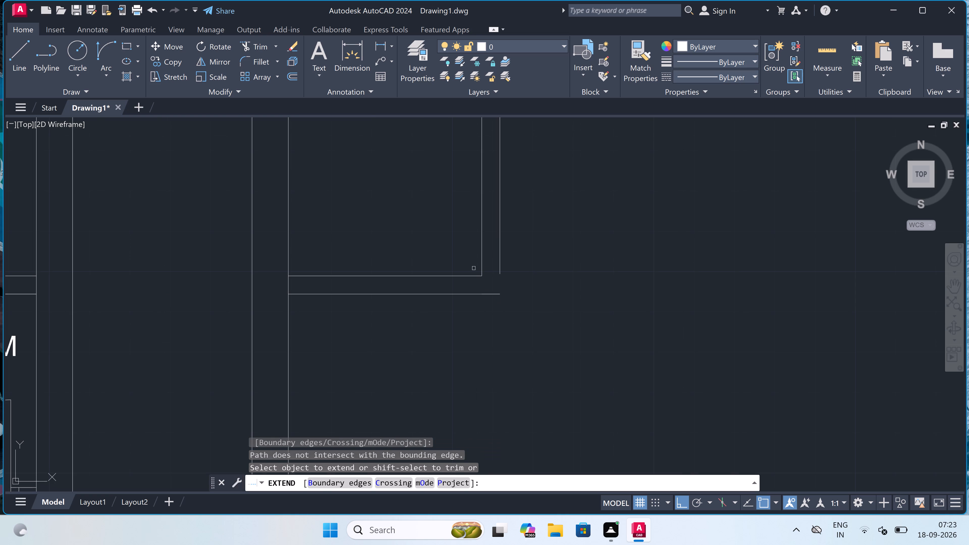
left_click(474, 268)
left_click(494, 329)
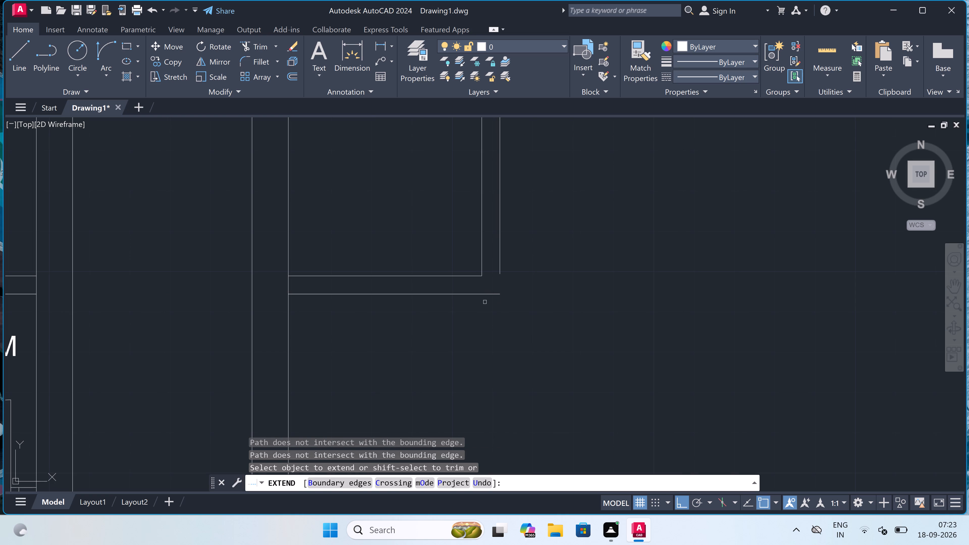
left_click(484, 295)
scroll(484, 294, "down", 3)
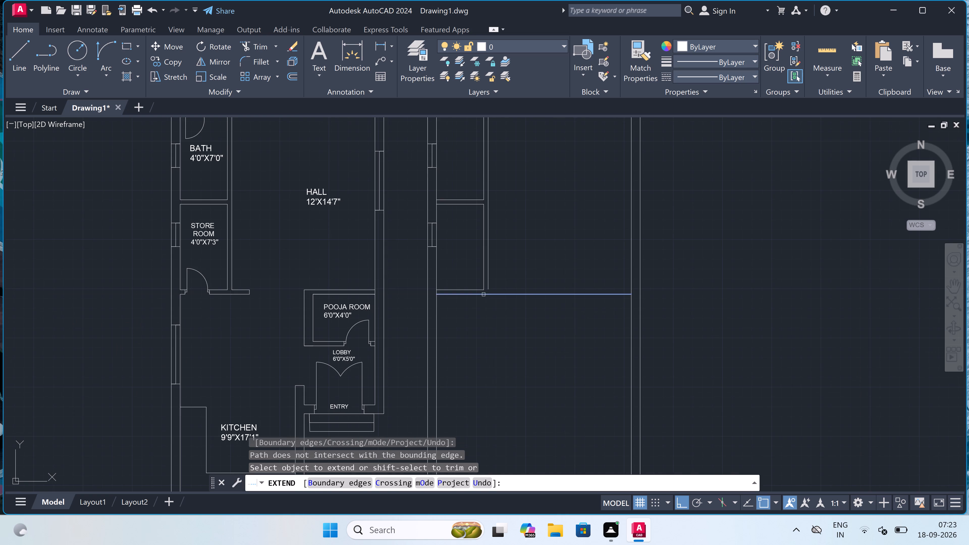
scroll(483, 294, "up", 1)
left_click(483, 294)
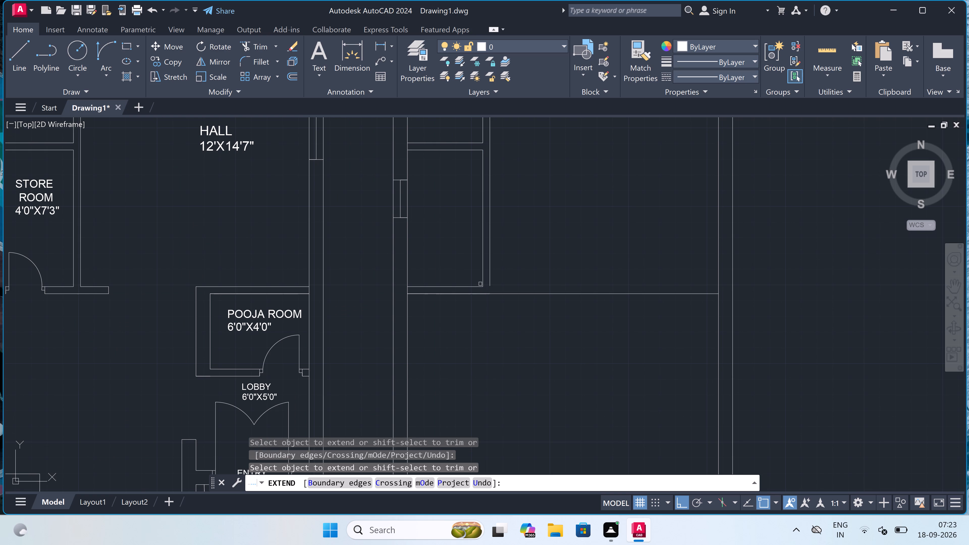
left_click(480, 286)
key("Escape")
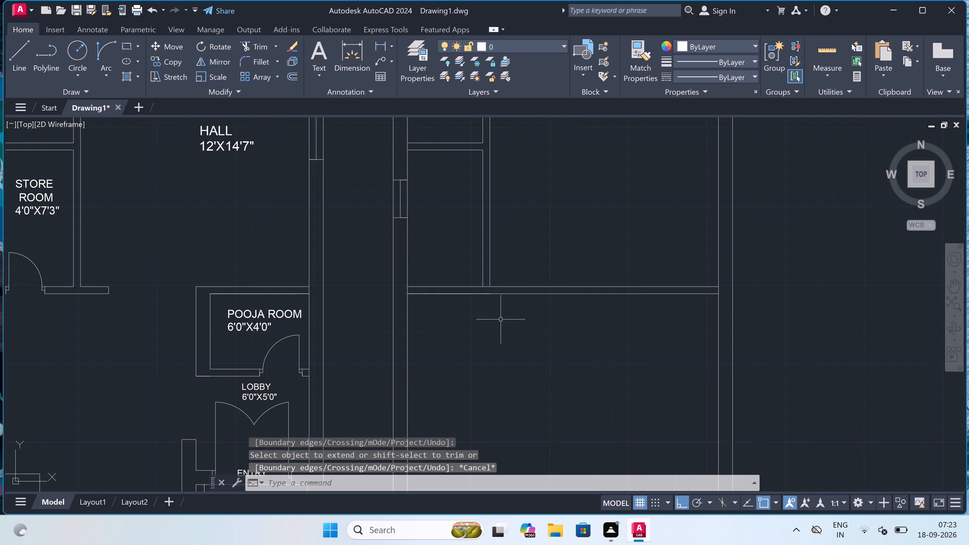
Draw a short line across the thickness of the lower hall wall, just east of the small rooms' partition.
type("L")
key("space")
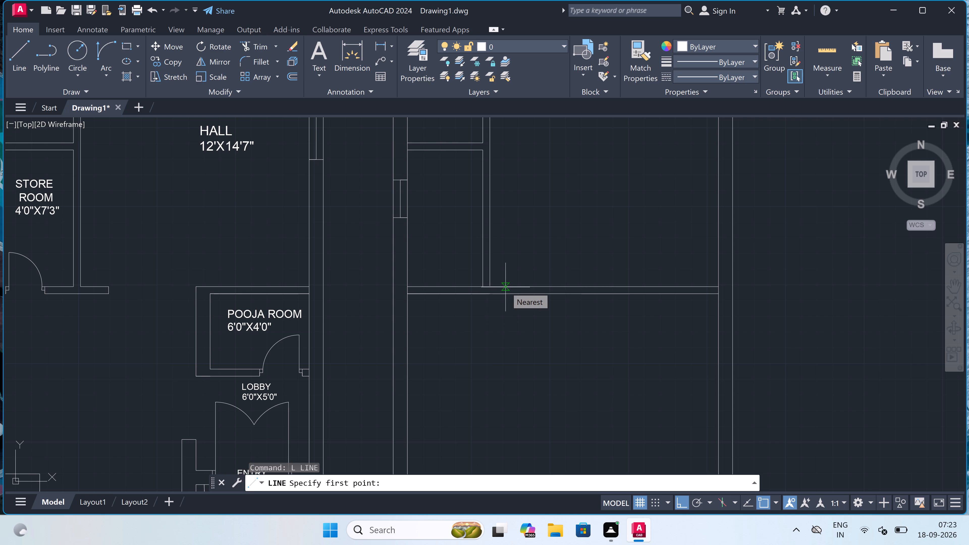
scroll(505, 287, "up", 2)
left_click(518, 286)
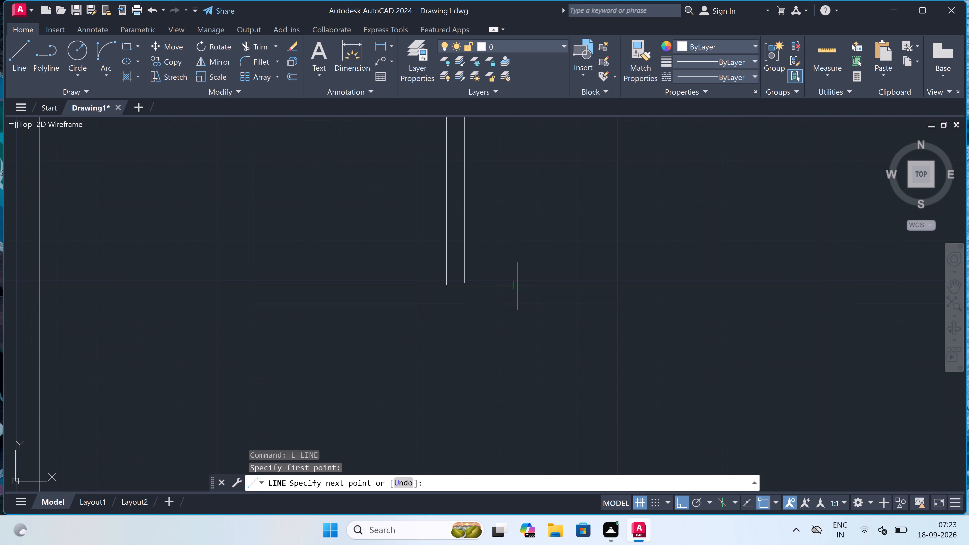
left_click(519, 300)
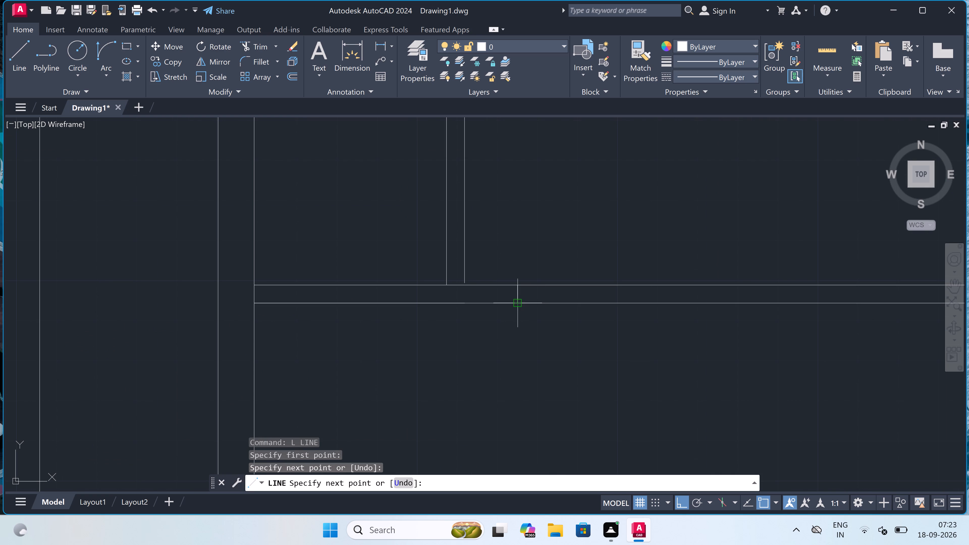
key("Escape")
Extend the small rooms' east partition line down to the upper line of the lower hall wall.
scroll(453, 282, "up", 3)
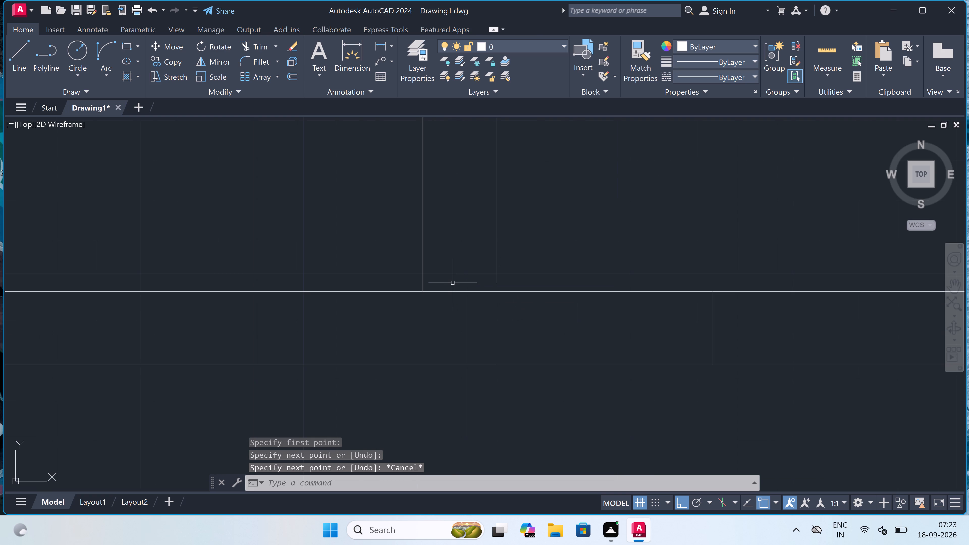
type("EX")
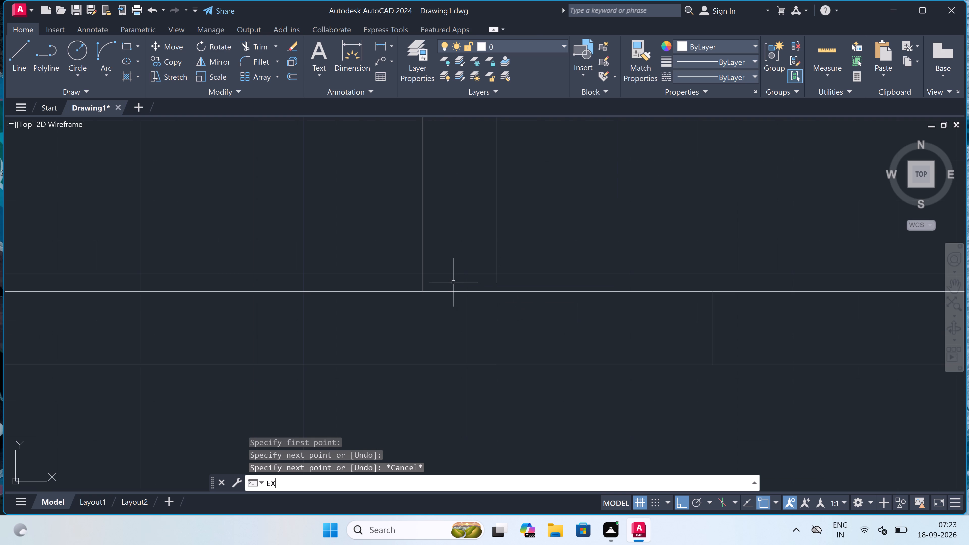
key("space")
left_click(443, 271)
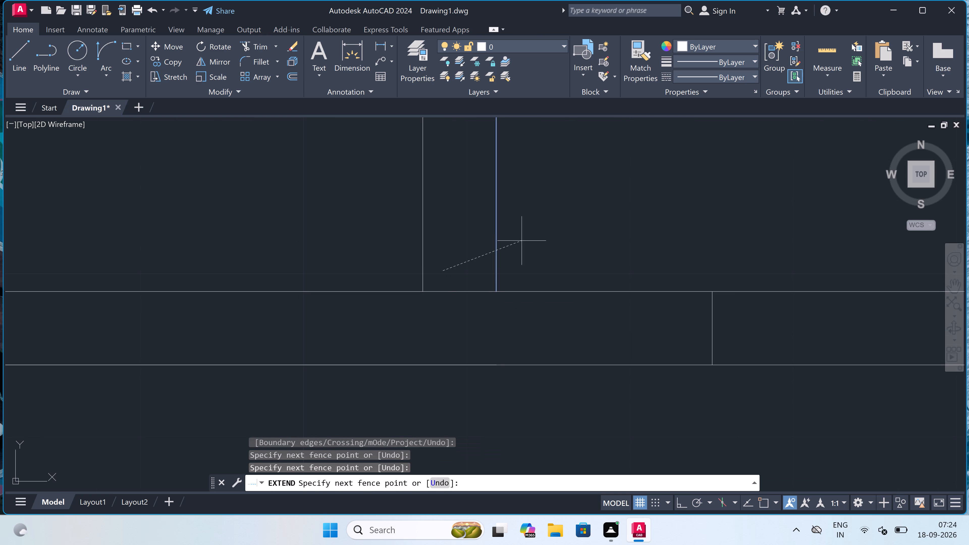
left_click(525, 239)
key("Escape")
scroll(498, 250, "down", 3)
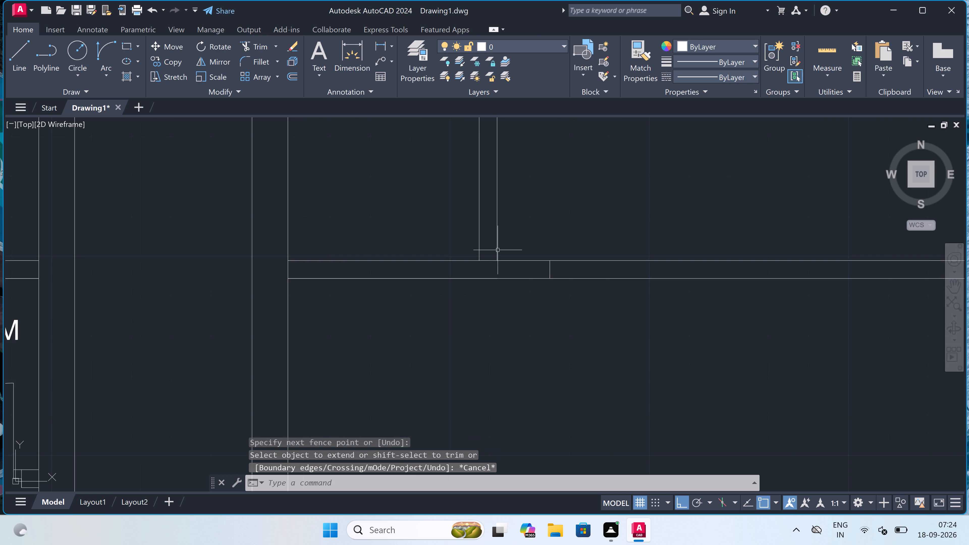
Offset the lower line of the second plan's lower hall wall 11' downward to start a new room's bottom wall.
scroll(498, 250, "down", 4)
scroll(556, 243, "up", 3)
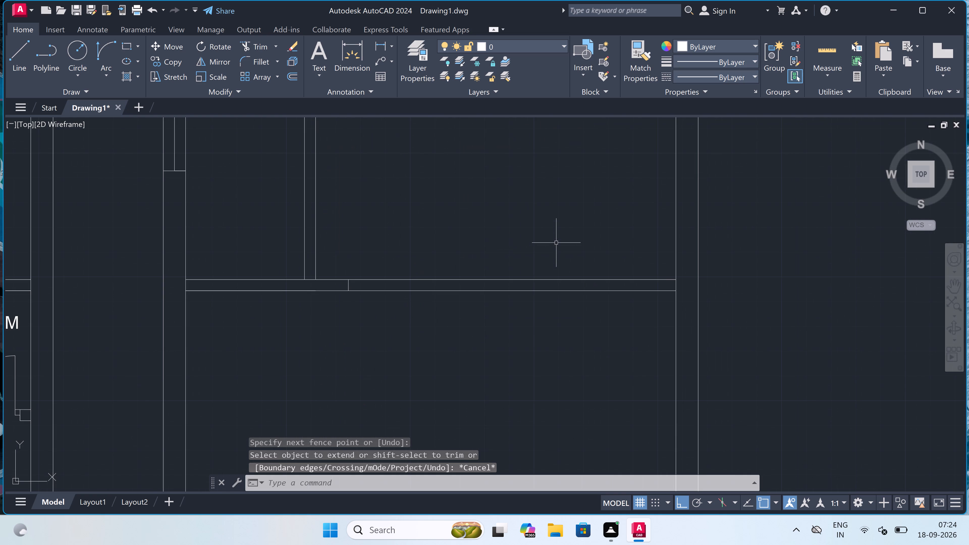
scroll(556, 243, "down", 2)
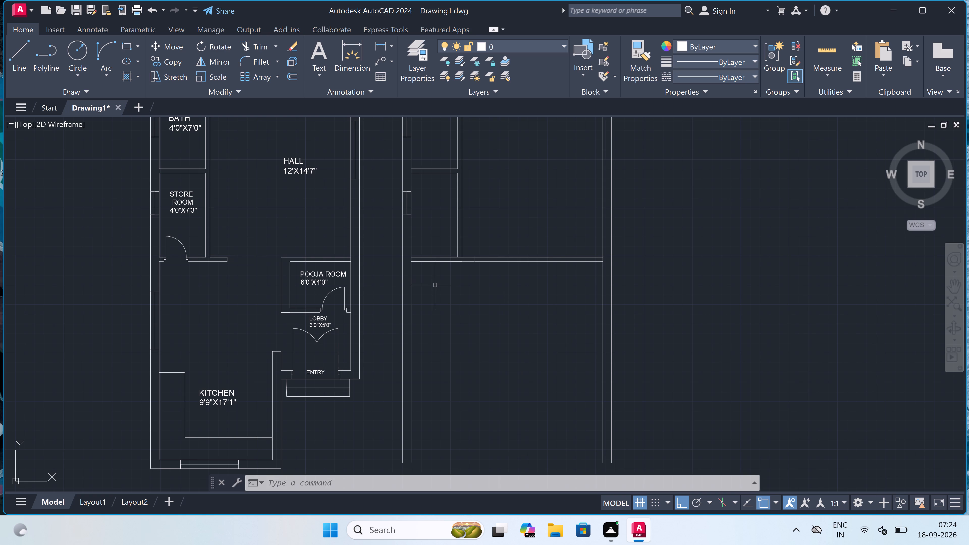
scroll(436, 287, "up", 2)
scroll(439, 287, "down", 1)
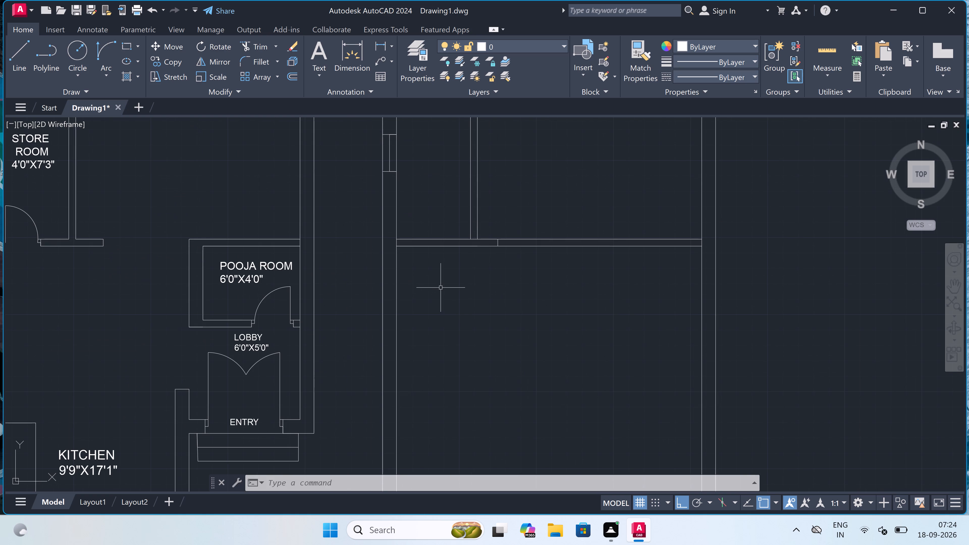
type("O")
key("space")
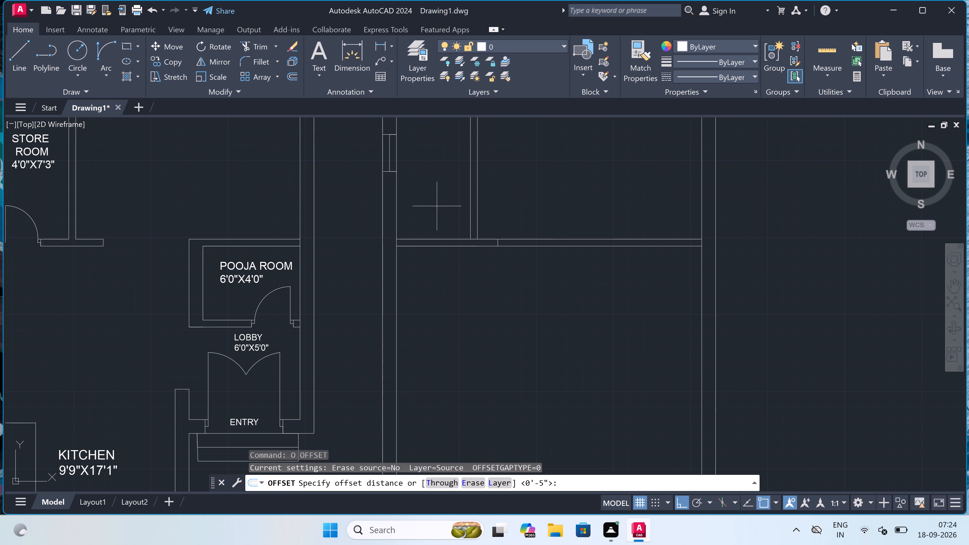
left_click(441, 244)
type("11'")
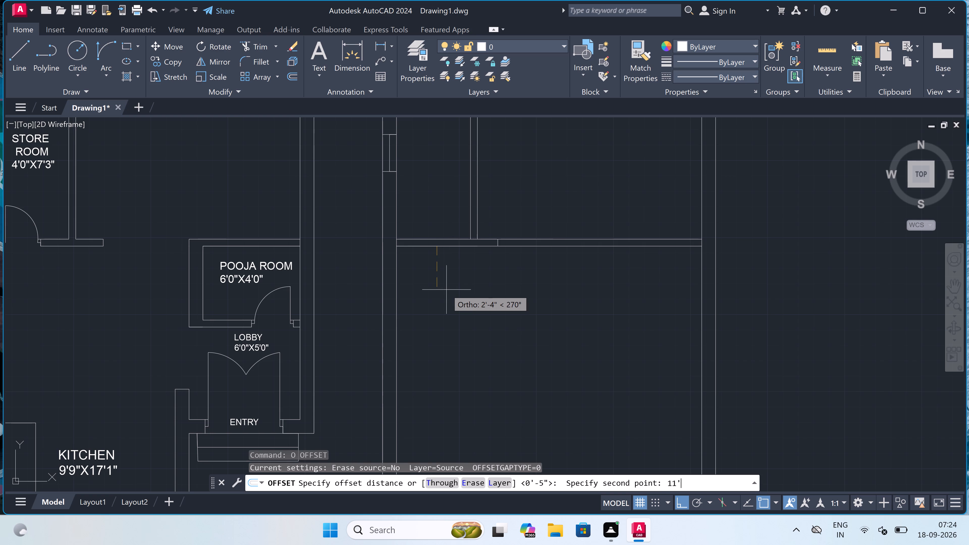
key("space")
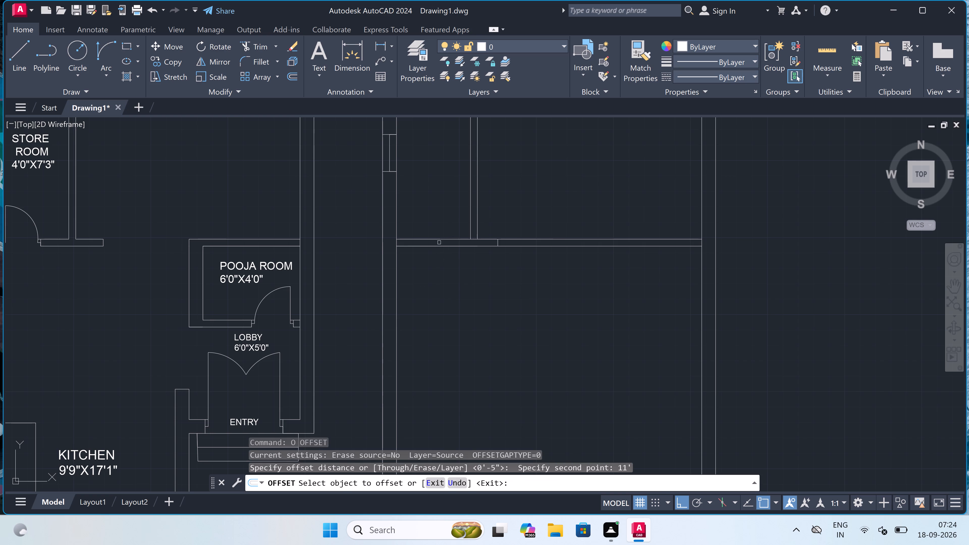
left_click(437, 247)
left_click(432, 292)
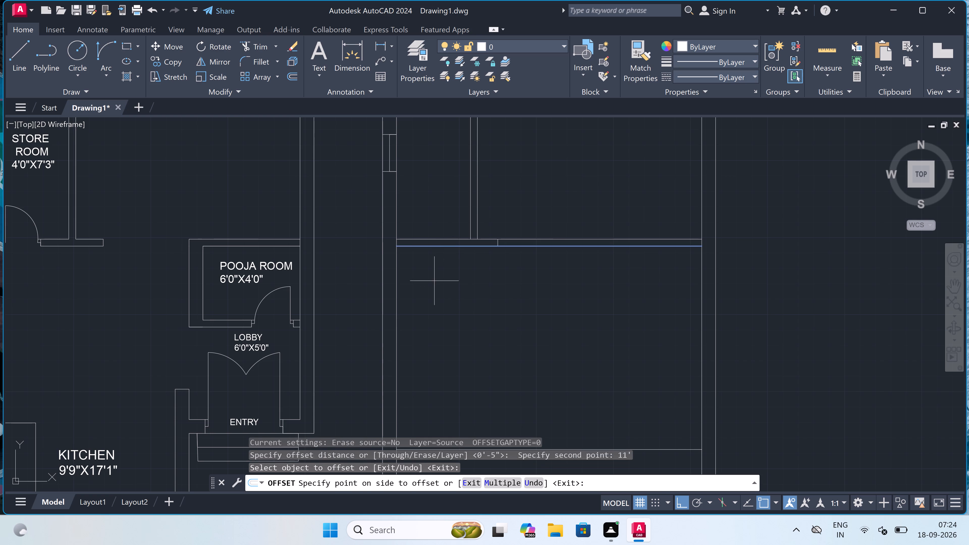
scroll(433, 292, "down", 5)
scroll(431, 309, "up", 3)
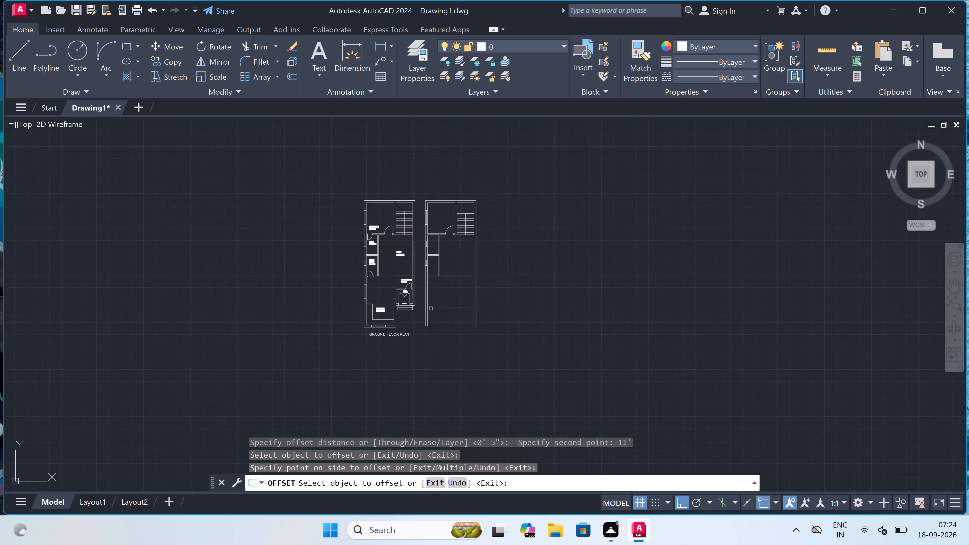
scroll(431, 309, "up", 2)
key("Escape")
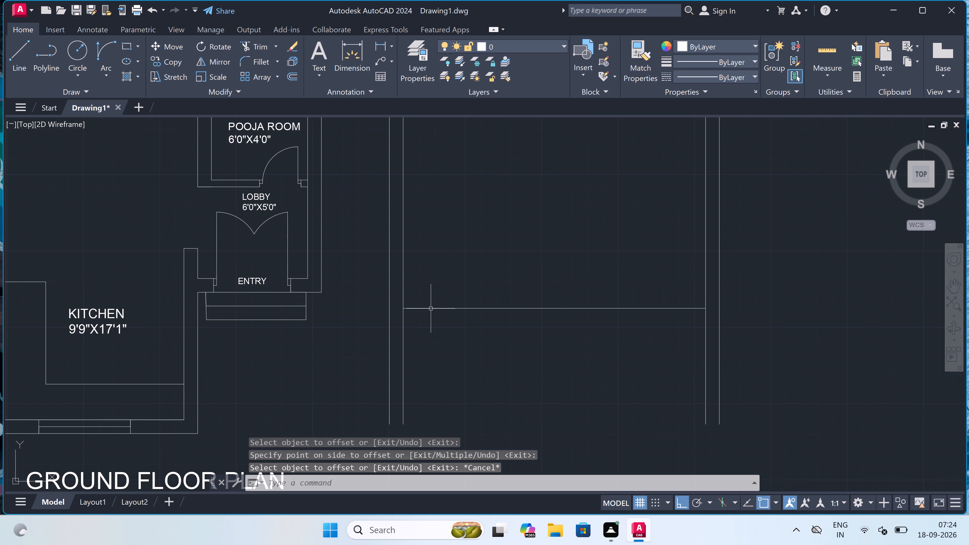
Offset the new room's bottom wall line 4.5" downward to give the wall its thickness.
key("space")
left_click_drag(431, 309, 431, 317)
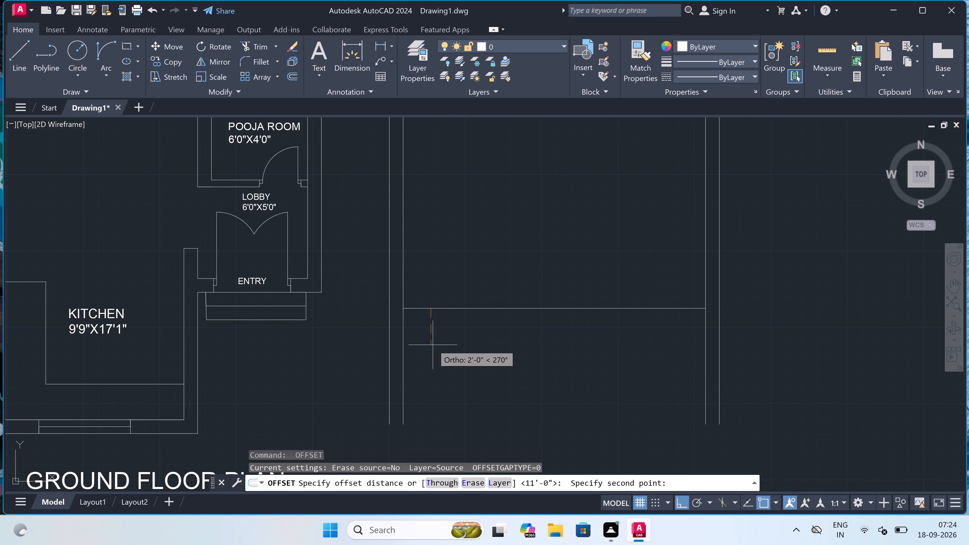
key("4")
type(".5\"")
key("space")
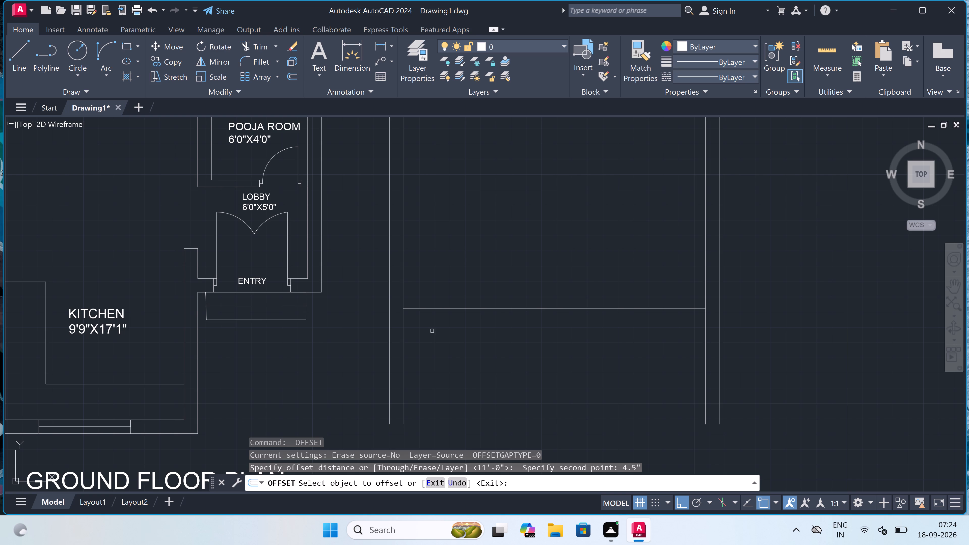
left_click(440, 308)
left_click(436, 338)
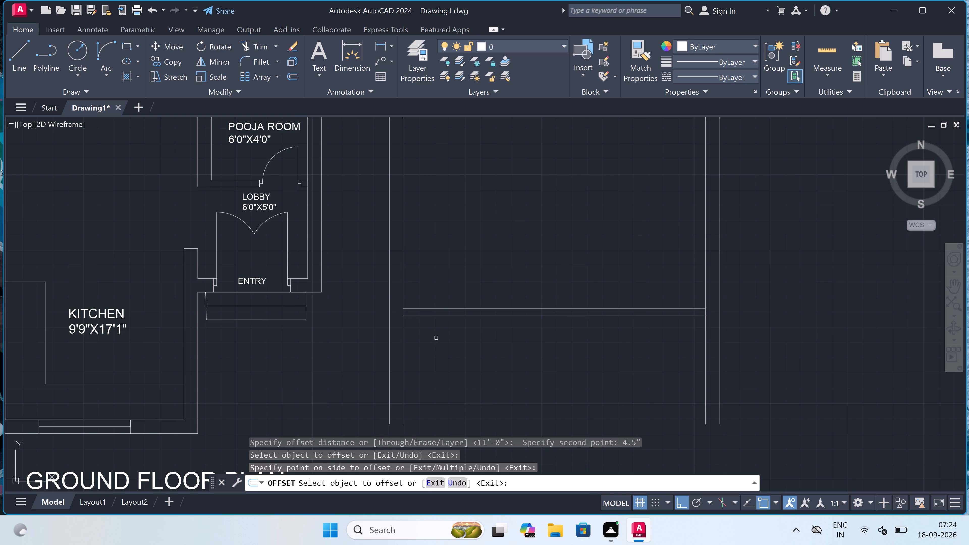
key("Escape")
Draw a 4.5" thick vertical partition between the lower hall wall and the new bottom wall, starting 6' west of the east wall.
scroll(438, 337, "down", 1)
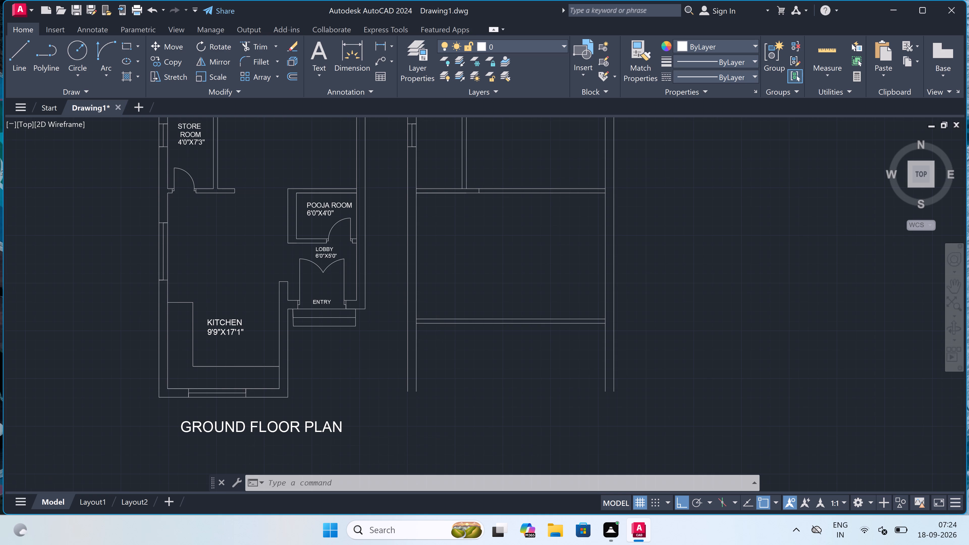
scroll(438, 337, "down", 1)
scroll(492, 265, "up", 2)
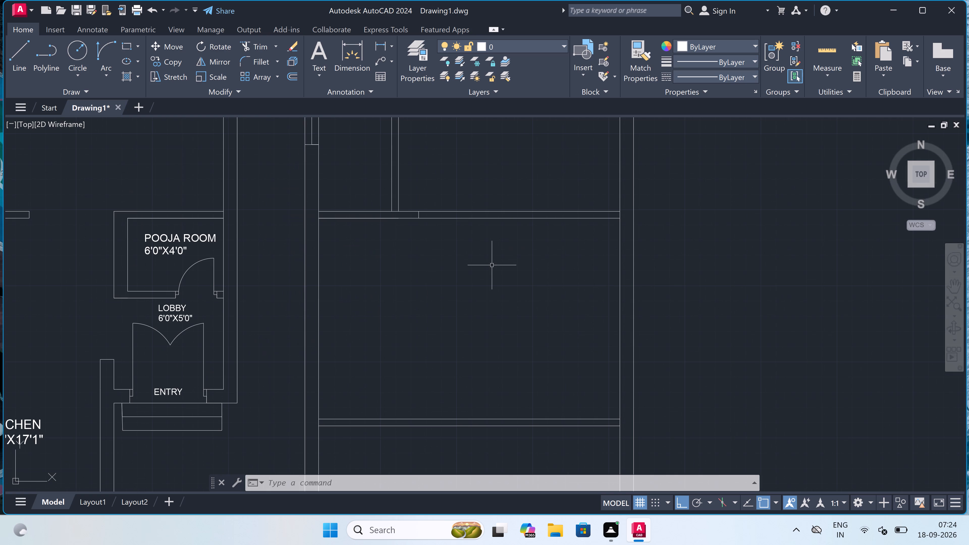
key("l")
key("space")
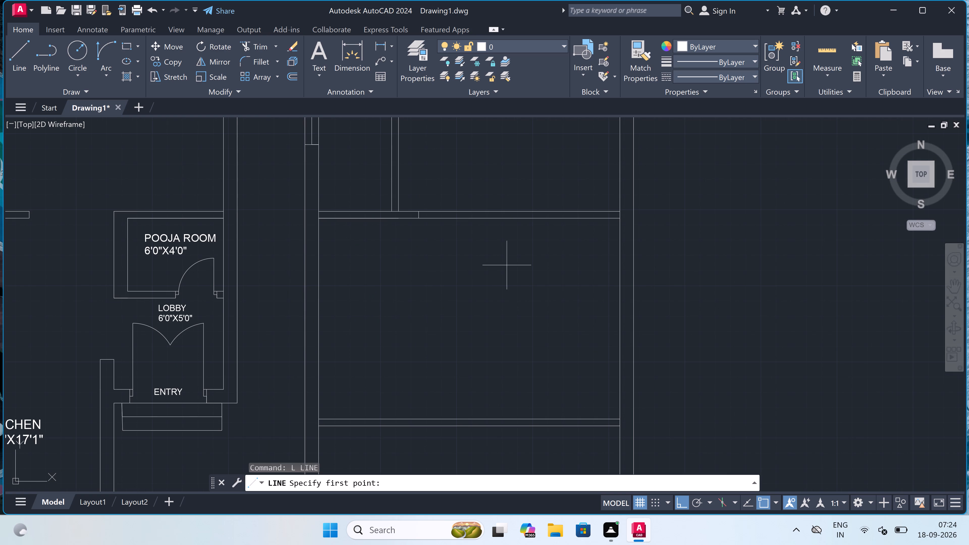
left_click(619, 217)
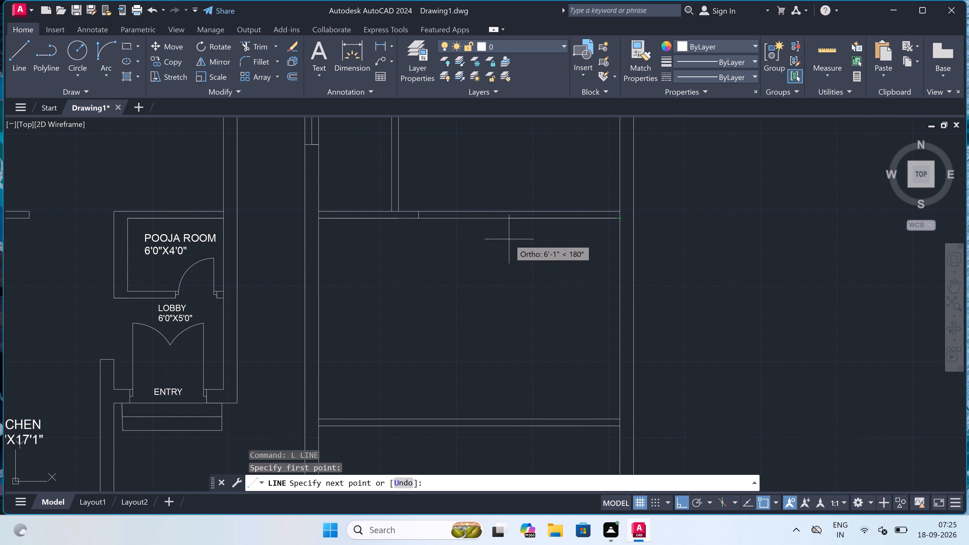
type("6'")
key("space")
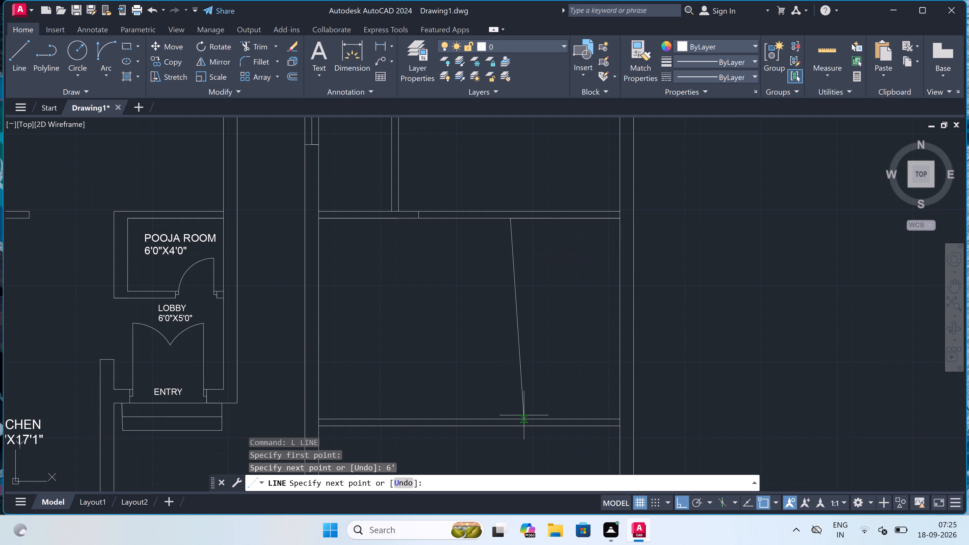
scroll(505, 423, "up", 2)
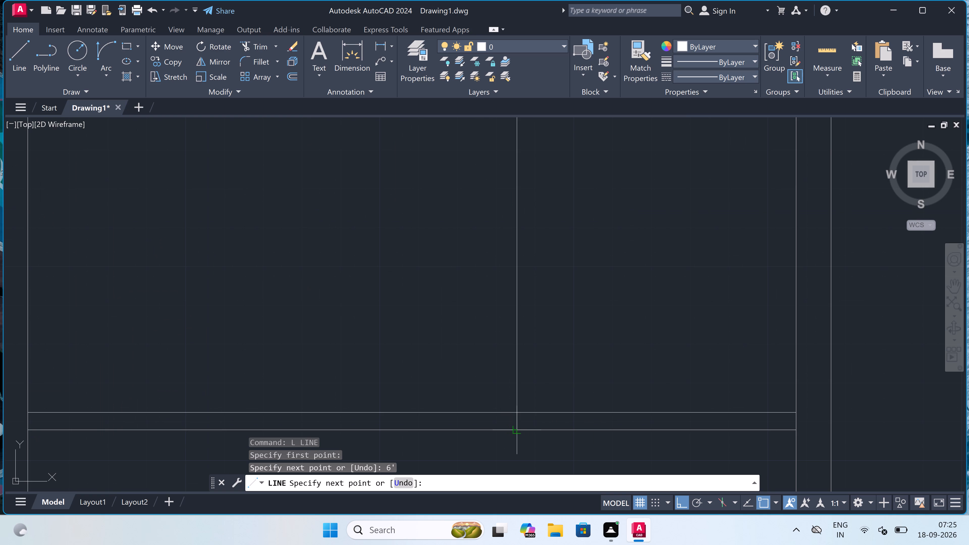
left_click(515, 430)
type("4.5\"")
key("space")
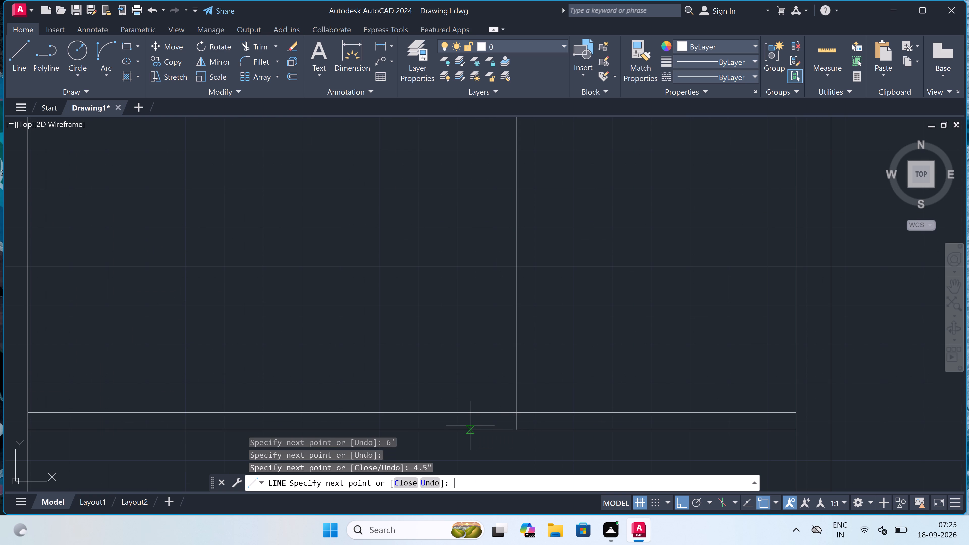
scroll(471, 424, "down", 3)
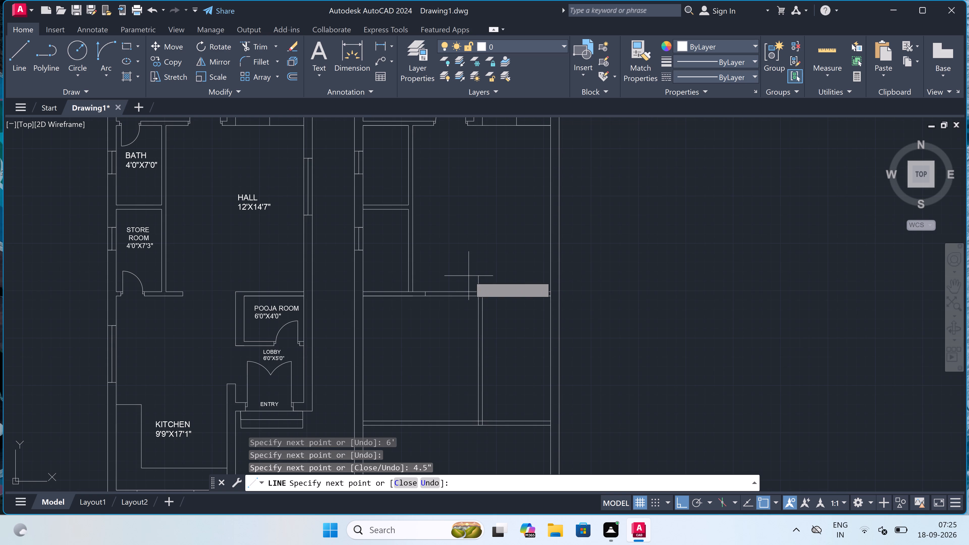
scroll(469, 276, "up", 3)
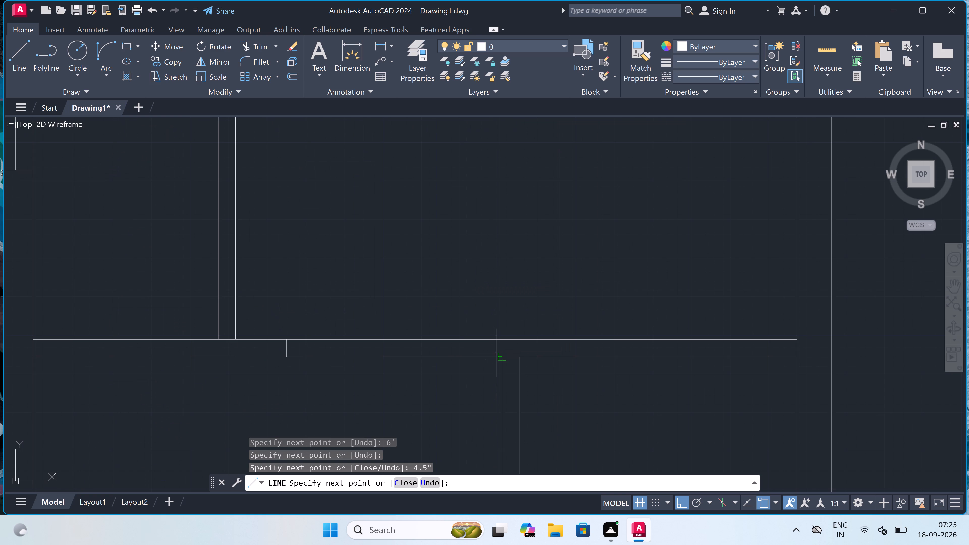
left_click(502, 357)
key("Escape")
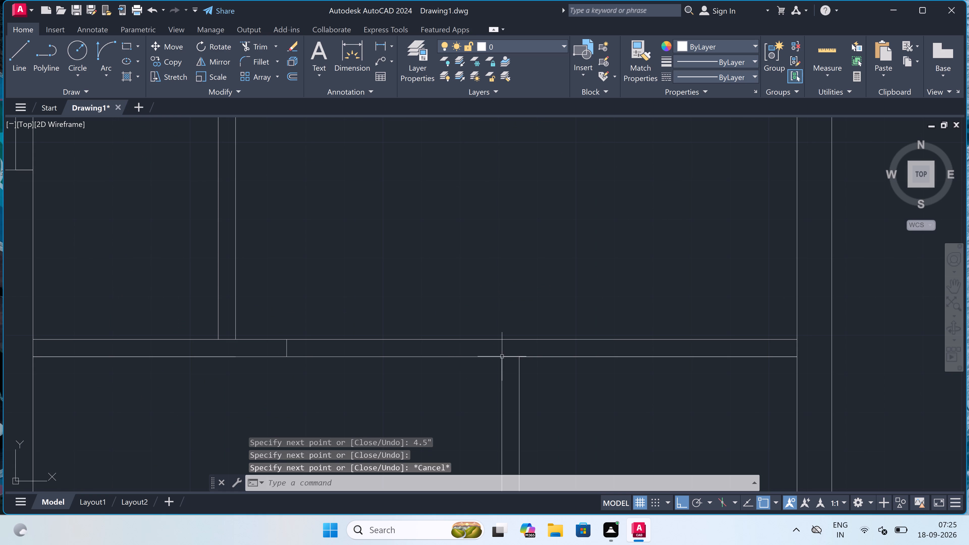
Draw a short line continuing the new partition's east line up across the thickness of the lower hall wall.
key("space")
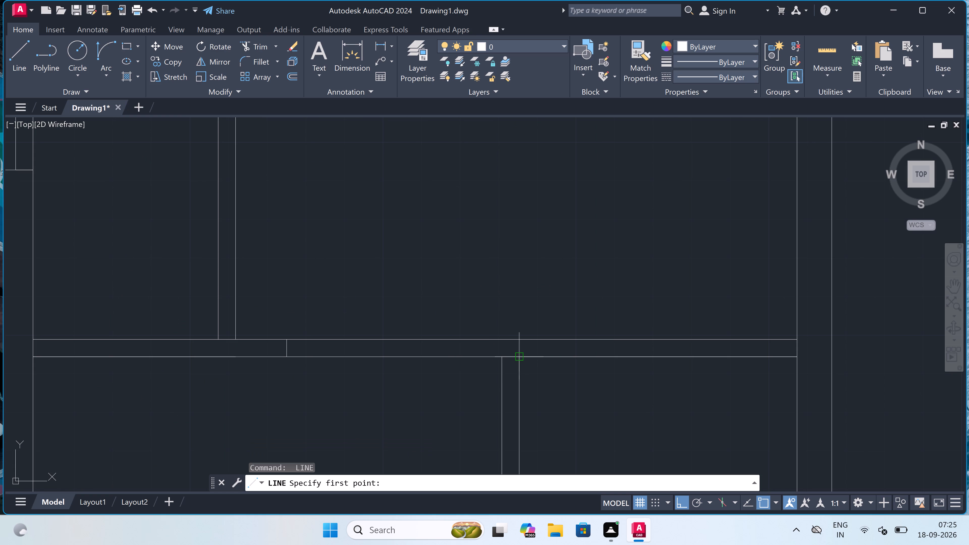
left_click(520, 357)
left_click(519, 339)
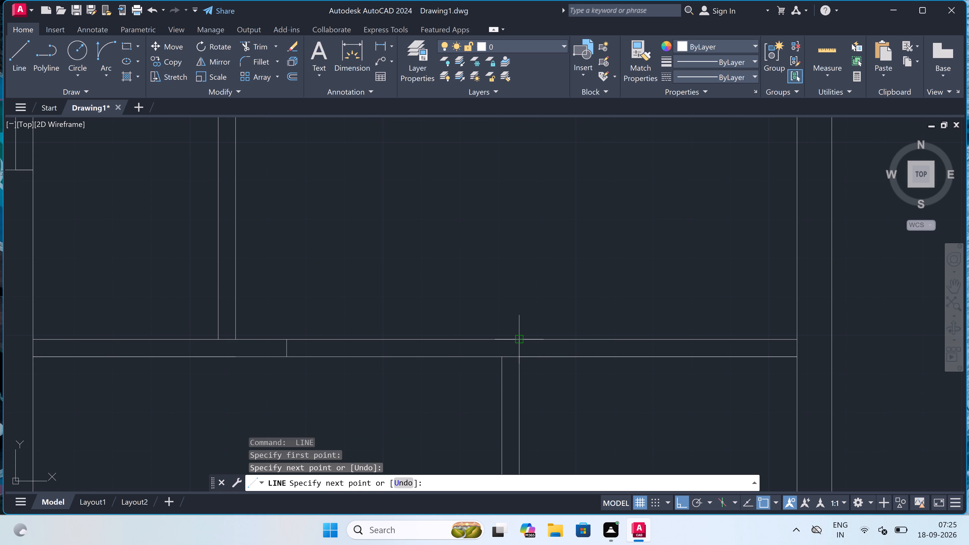
key("Escape")
Draw a door jamb line across the thickness of the lower hall wall, just west of the new partition.
scroll(519, 339, "down", 2)
key("space")
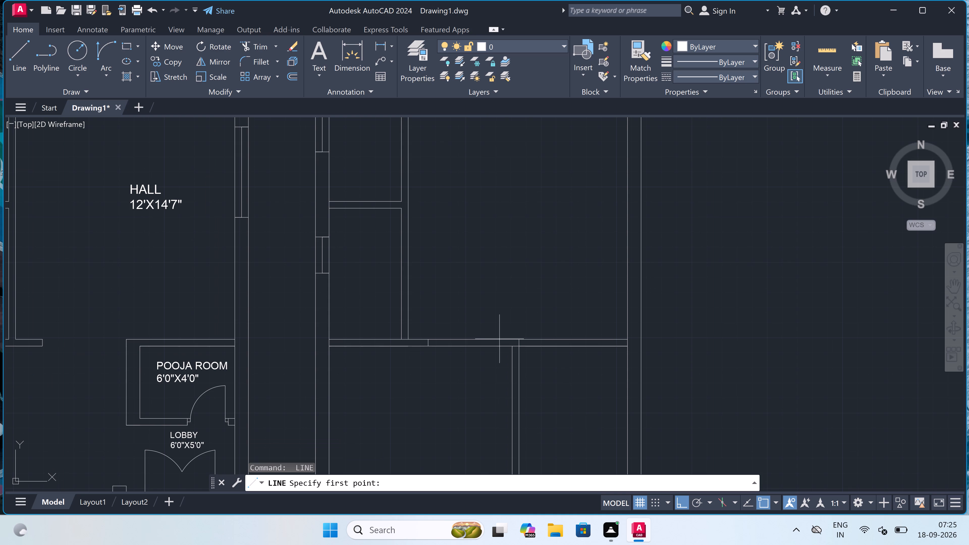
scroll(497, 340, "up", 1)
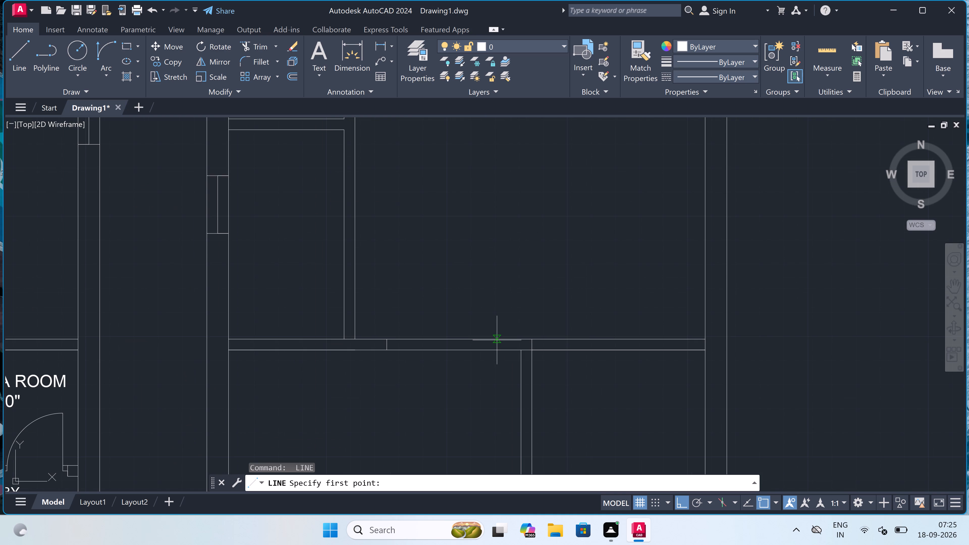
scroll(497, 340, "up", 2)
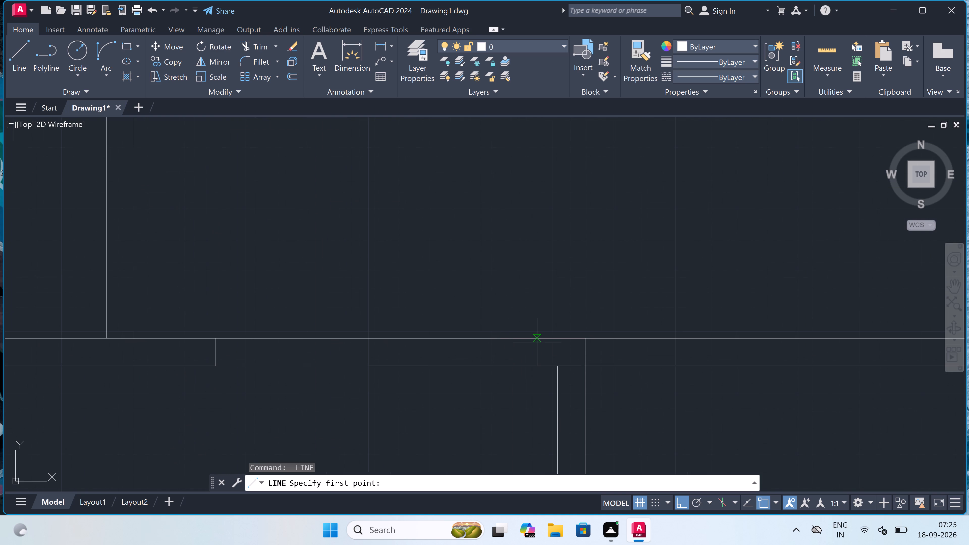
left_click(535, 341)
left_click(532, 365)
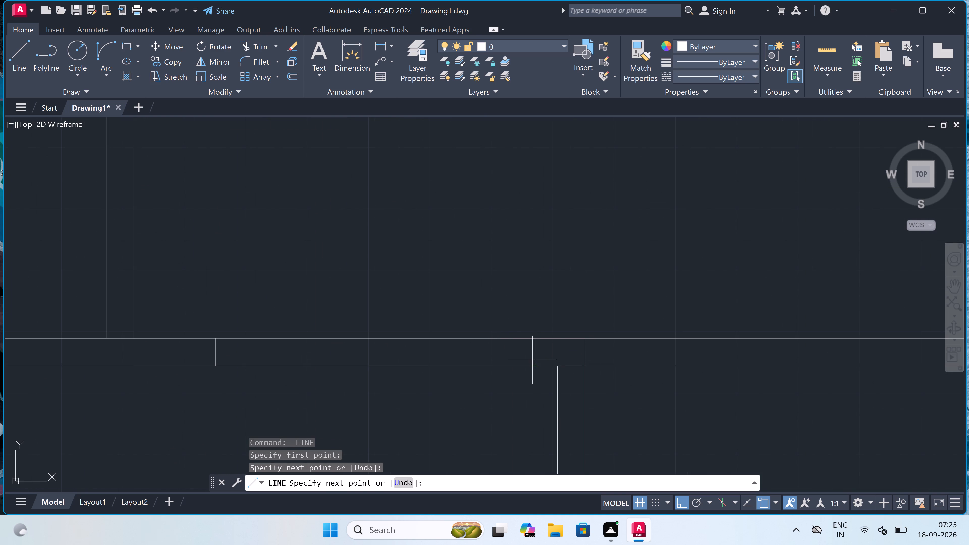
From the jamb beside the new partition, draw a 2" stop westward and a 3' door leaf line downward.
double_click(532, 355)
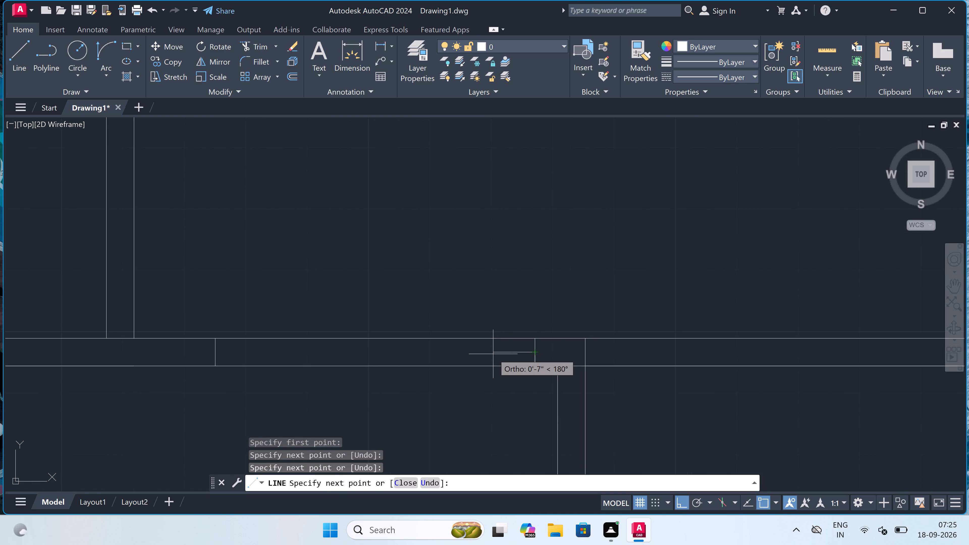
key("1")
key("BackSpace")
type("2\"")
key("space")
scroll(494, 352, "down", 3)
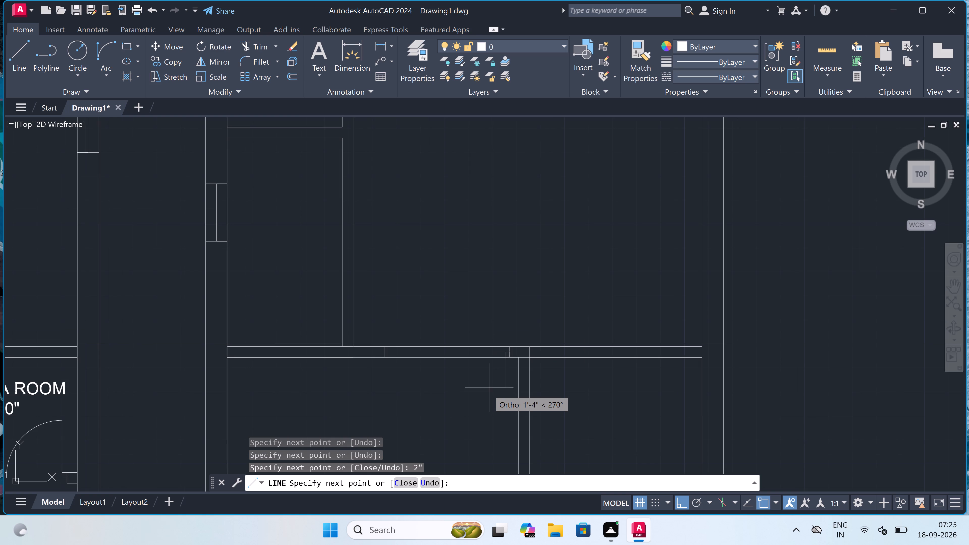
scroll(487, 397, "up", 2)
type("3'")
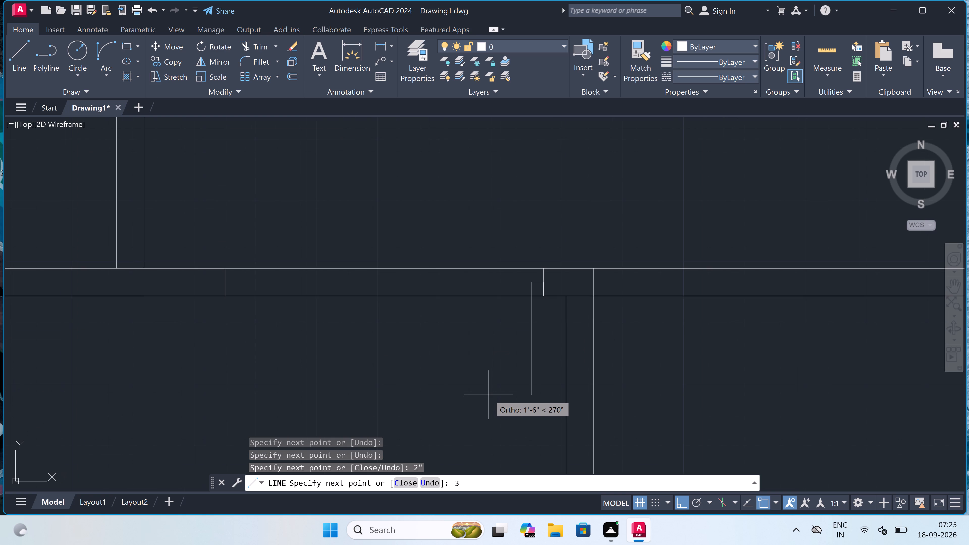
key("space")
scroll(489, 384, "down", 4)
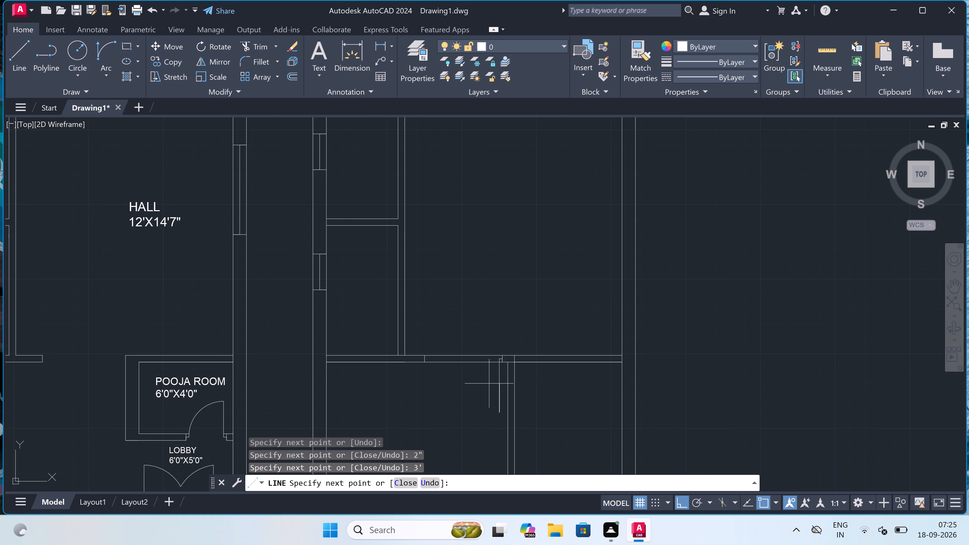
scroll(483, 398, "up", 2)
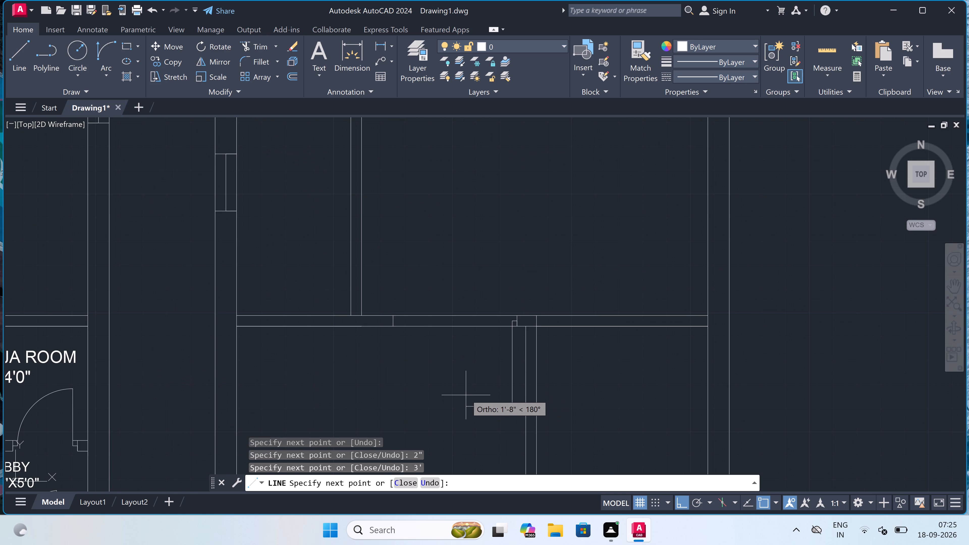
key("Escape")
Draw the opposite door jamb across the lower hall wall's thickness, with a 2" stop pointing east from its middle.
key("space")
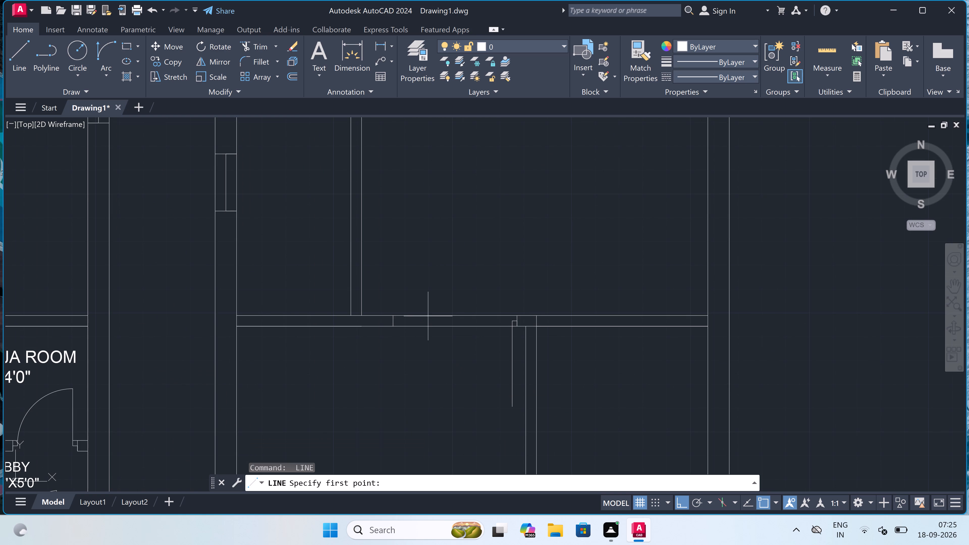
left_click(425, 315)
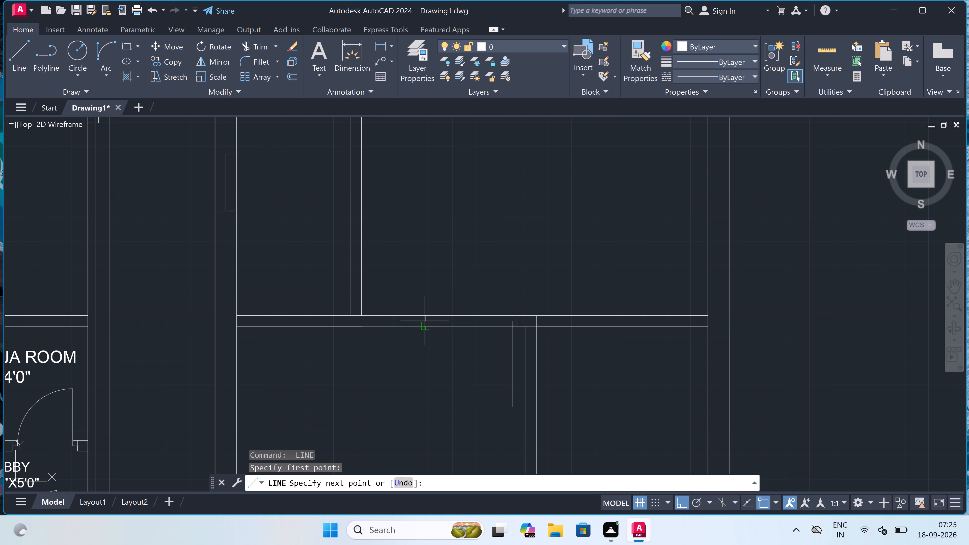
left_click(427, 328)
left_click(429, 321)
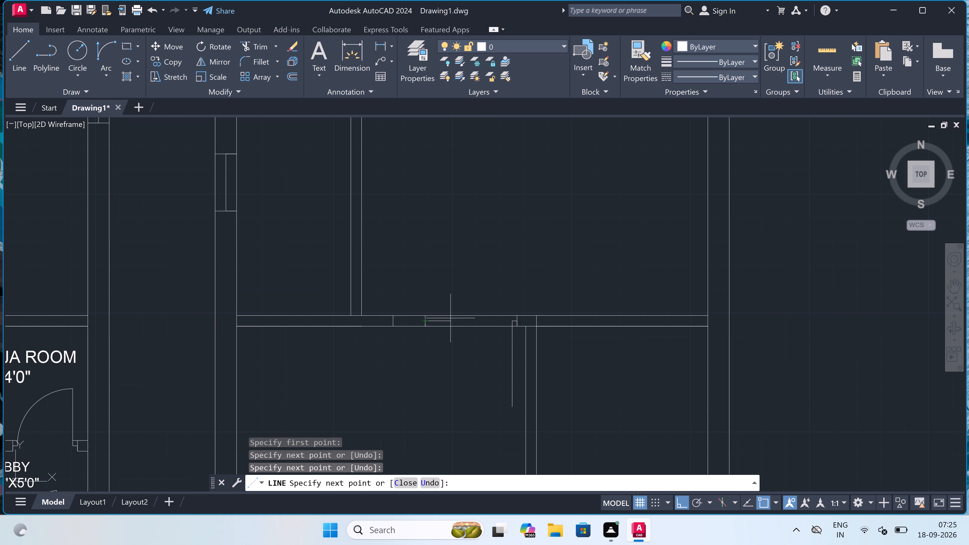
type("2\"")
key("space")
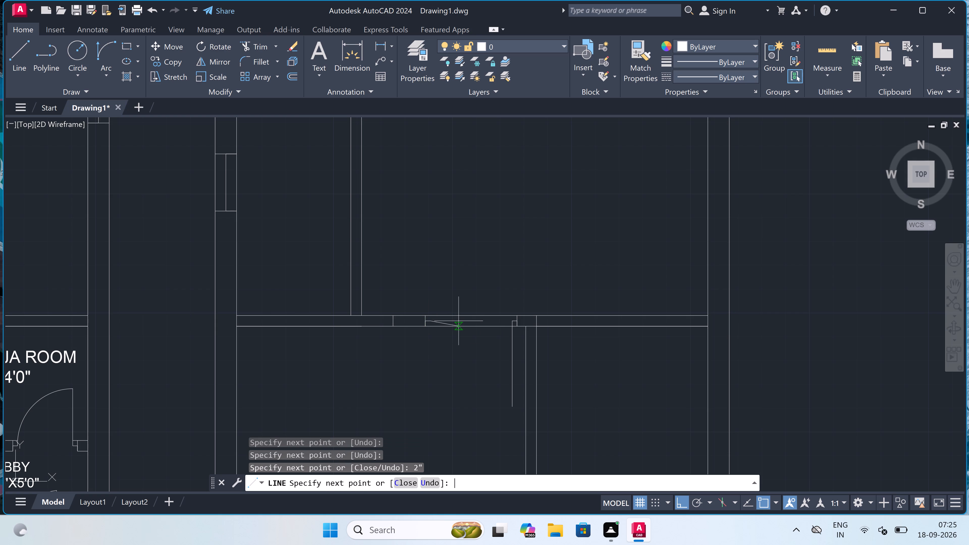
key("Escape")
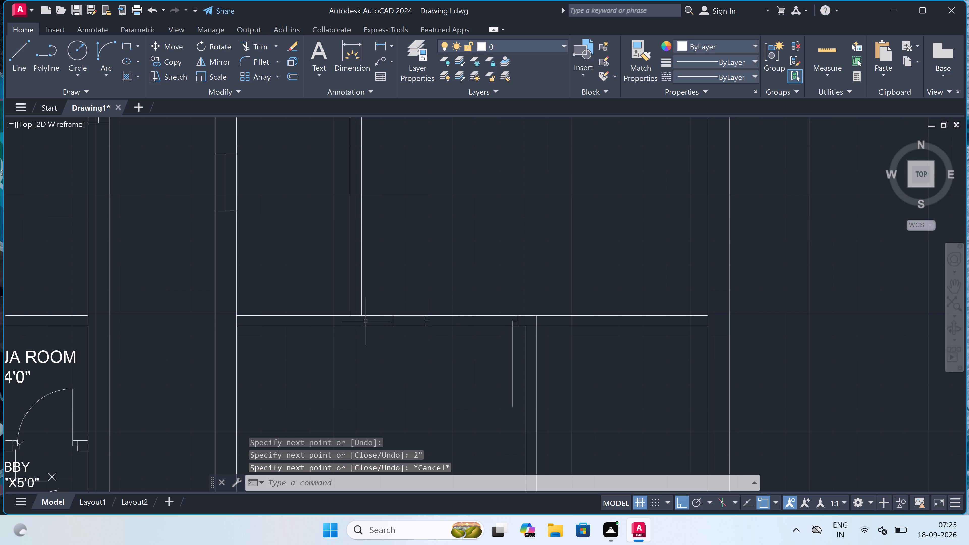
Erase the spare line across the lower hall wall, just west of the new door's west jamb.
left_click(396, 318)
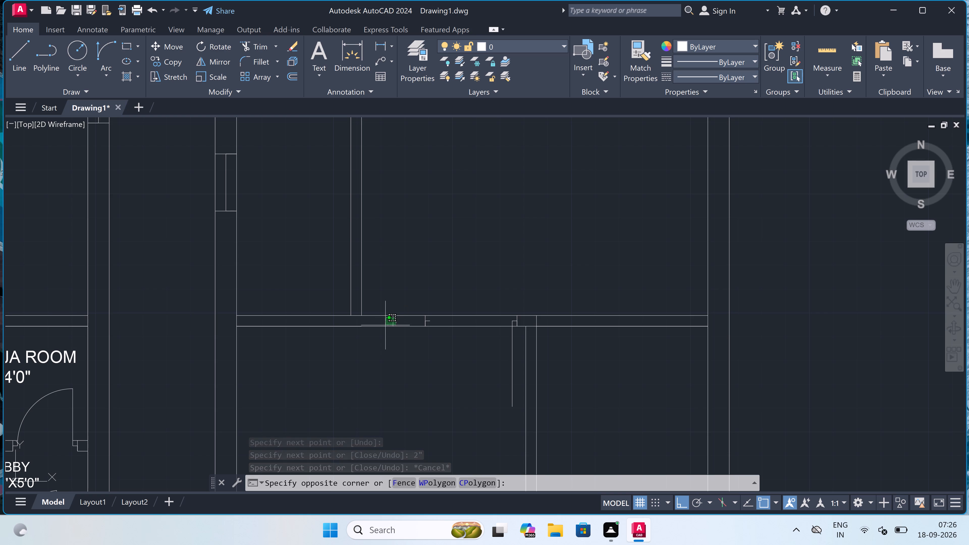
left_click(386, 322)
key("Delete")
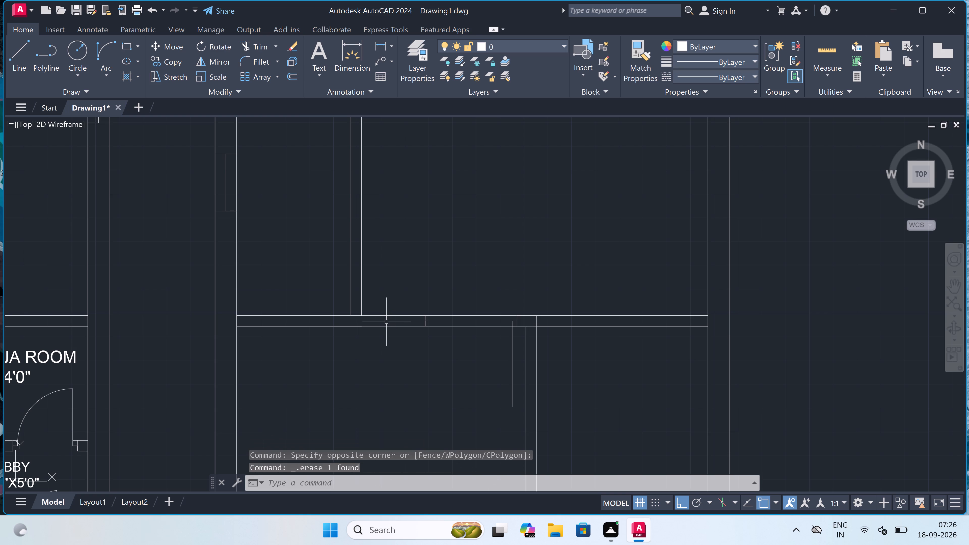
Draw the door swing arc from the end of the west stop to the bottom end of the door leaf.
scroll(386, 322, "down", 2)
scroll(395, 350, "up", 2)
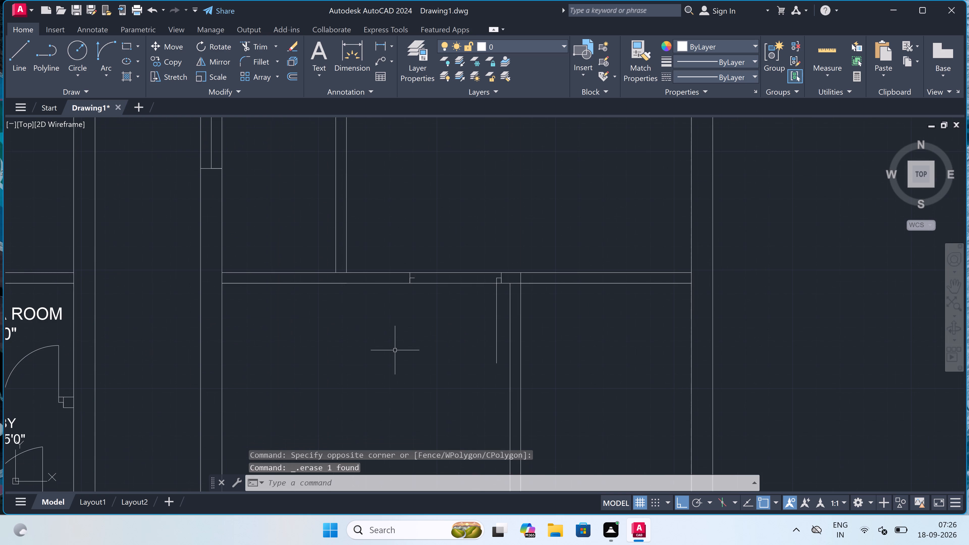
scroll(395, 350, "up", 1)
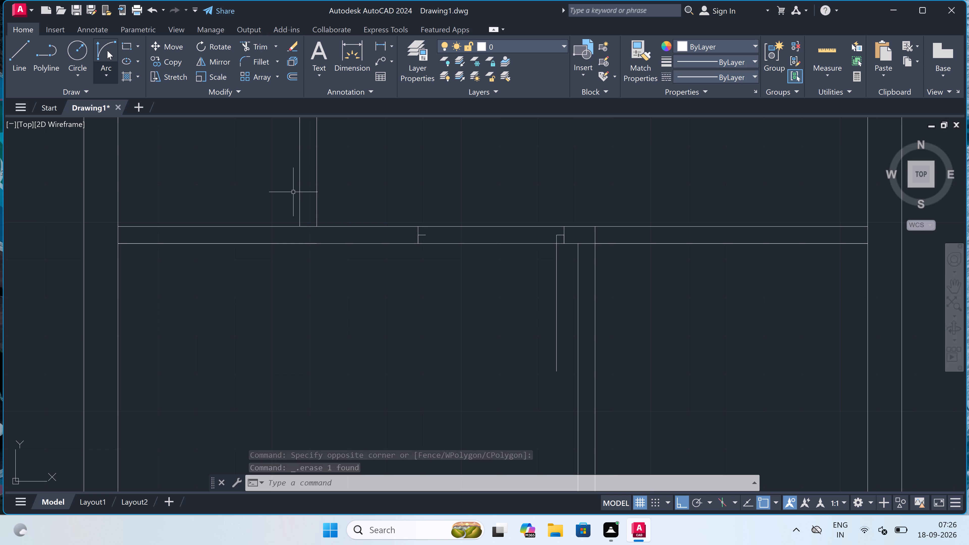
left_click(104, 48)
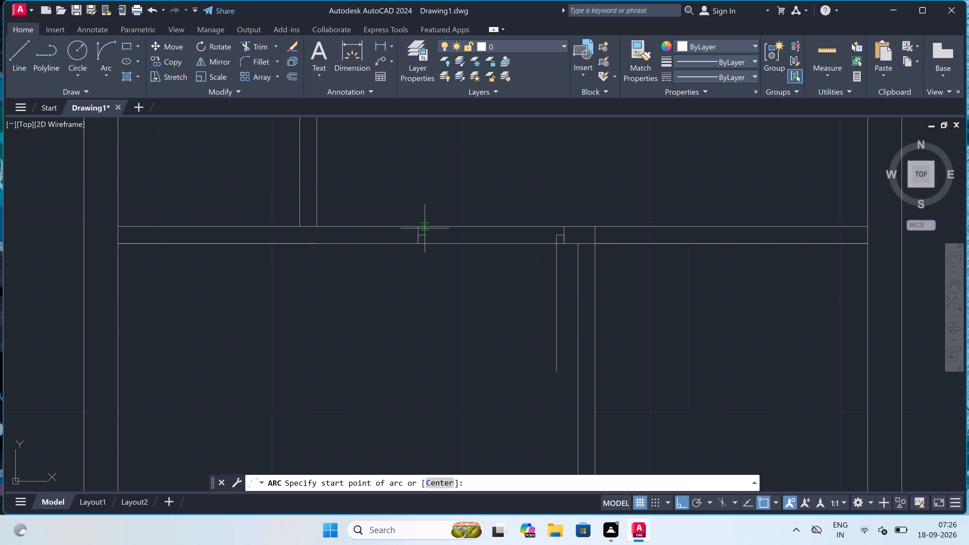
left_click(427, 234)
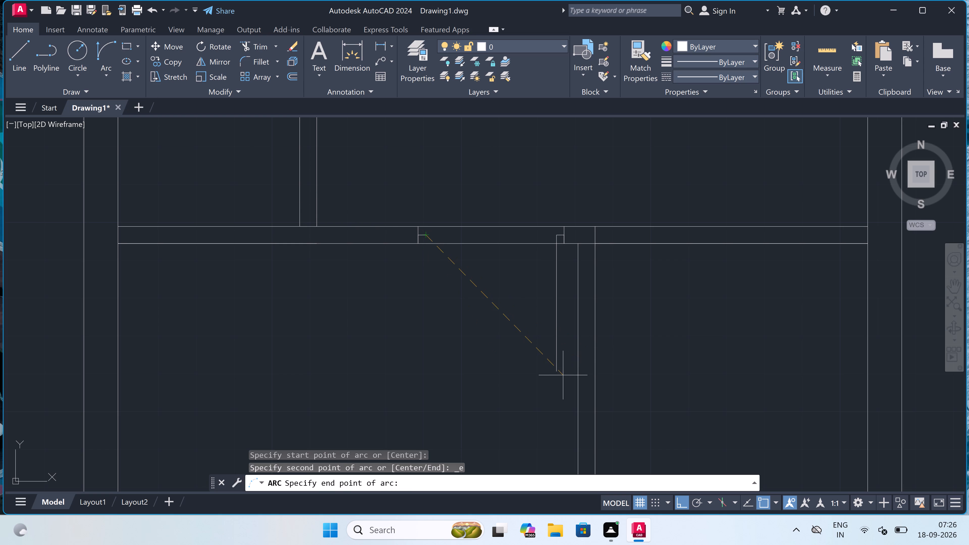
left_click(554, 375)
double_click(502, 384)
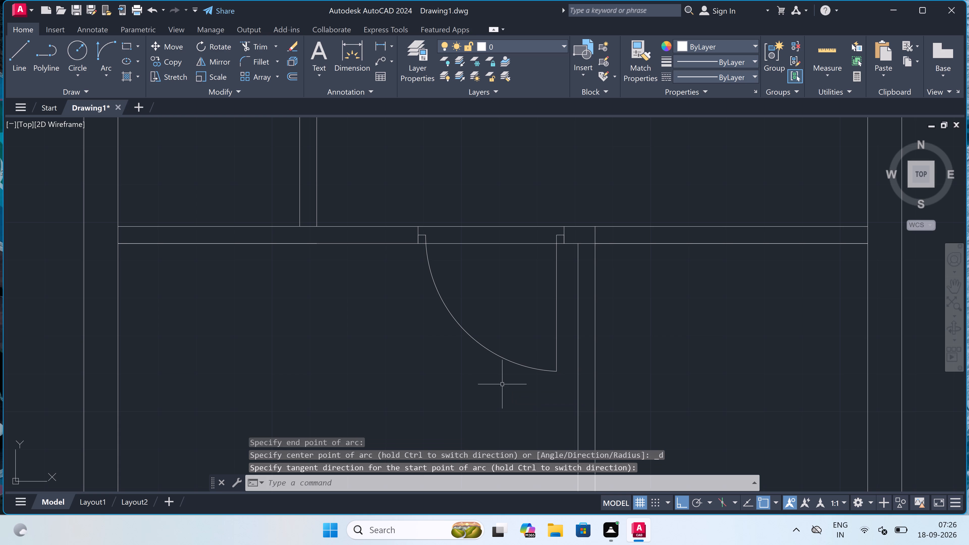
Trim both lower hall wall lines between the two jambs to open the doorway.
key("t")
key("r")
key("space")
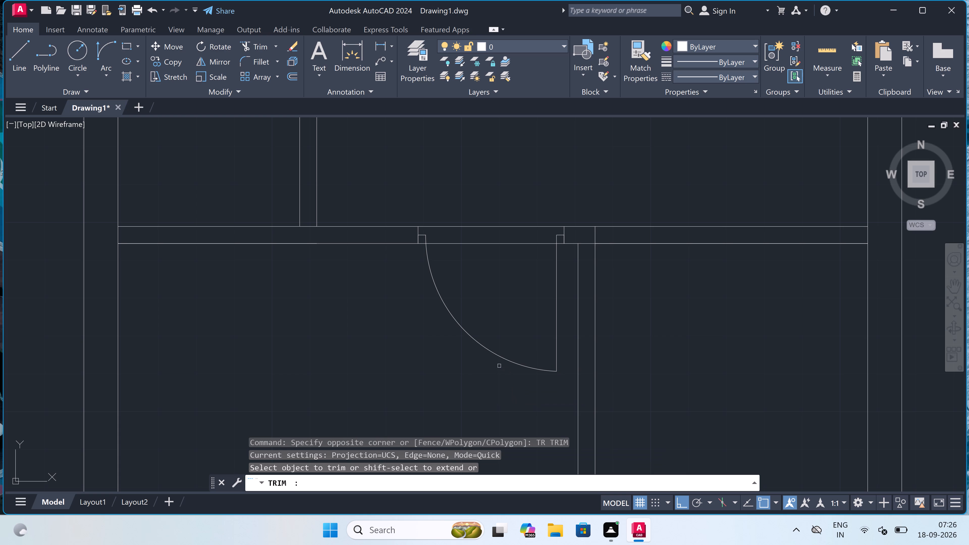
left_click(504, 293)
left_click_drag(489, 205, 489, 210)
Trim the wall line and short crossing line where the new partition meets the lower hall wall.
scroll(489, 210, "down", 4)
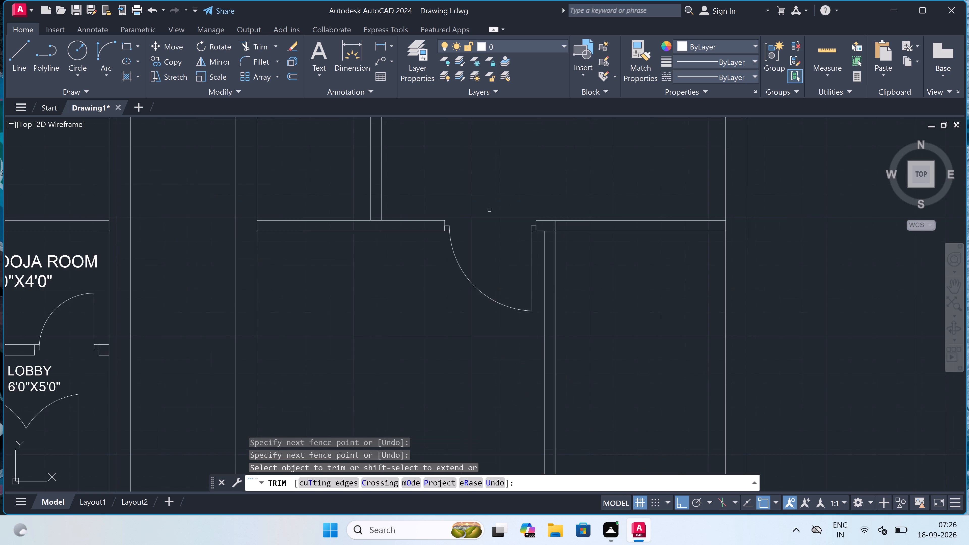
scroll(500, 209, "up", 4)
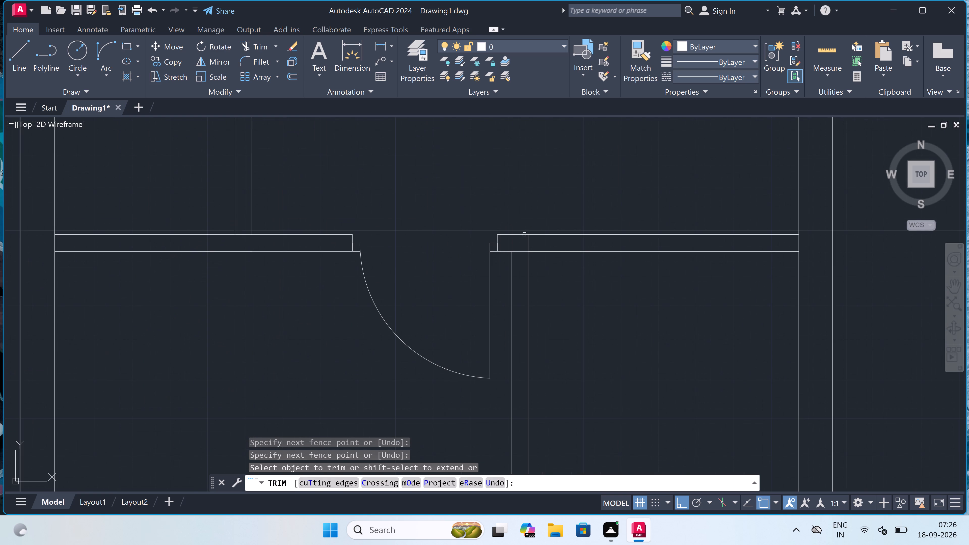
scroll(525, 254, "up", 3)
left_click(520, 254)
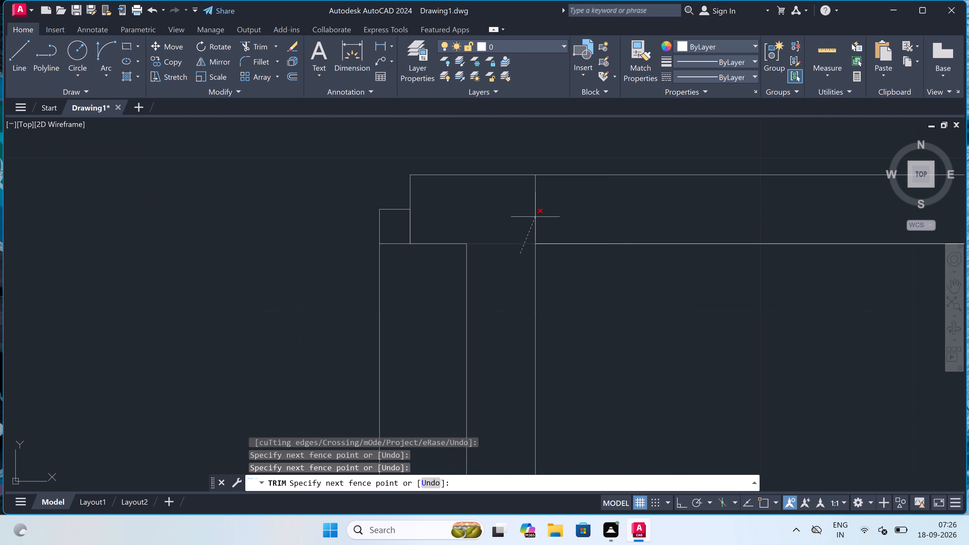
left_click(542, 212)
Trim the east wall's inner line where the lower hall wall joins it.
scroll(522, 217, "down", 5)
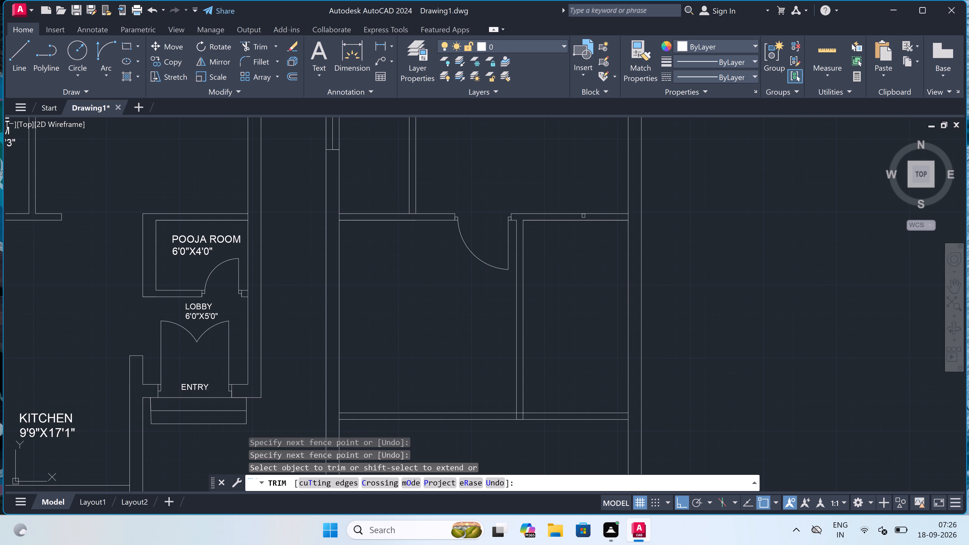
scroll(621, 213, "up", 4)
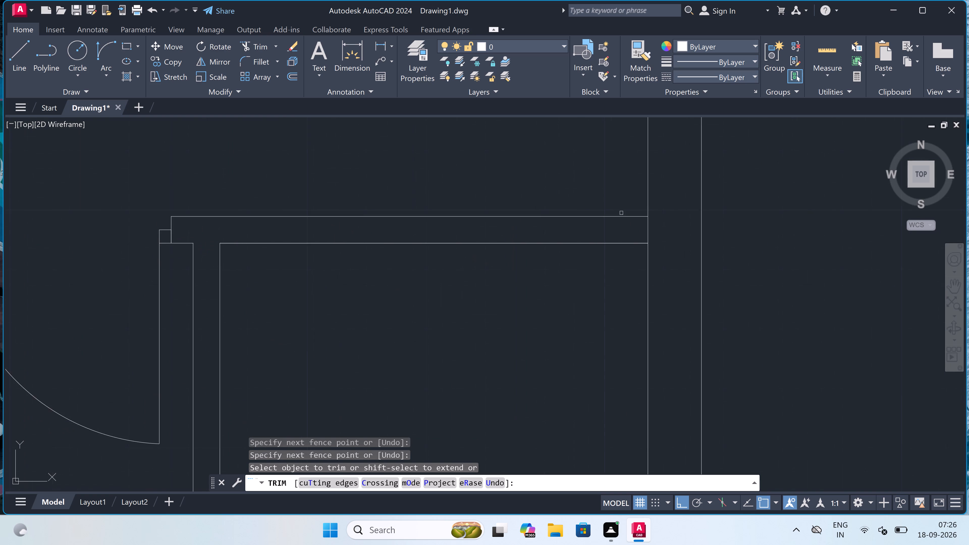
left_click(649, 237)
left_click(681, 233)
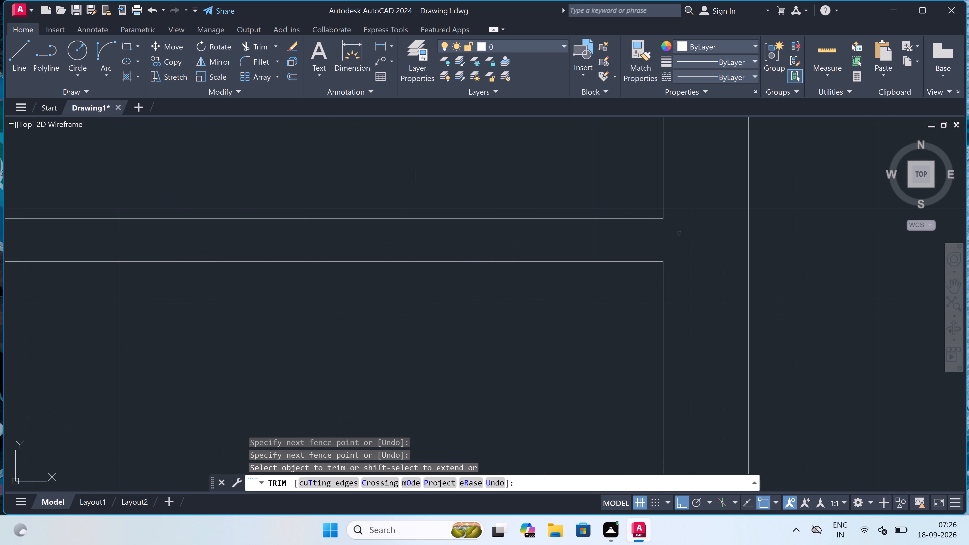
scroll(570, 215, "down", 3)
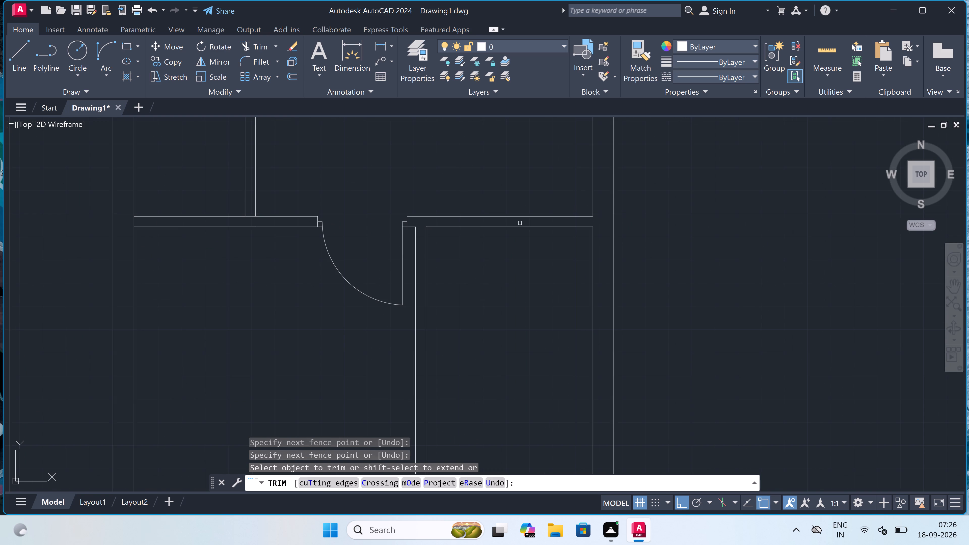
scroll(520, 223, "up", 1)
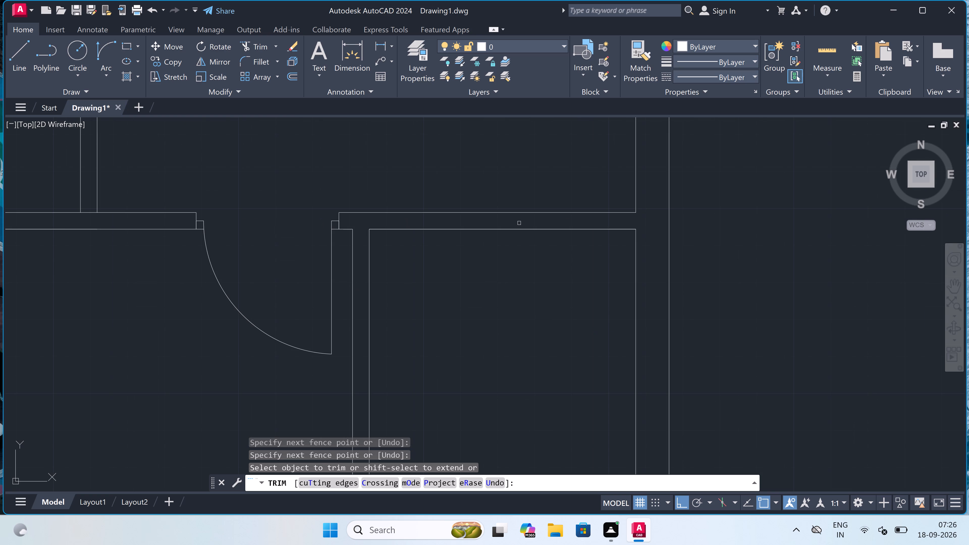
key("Escape")
Draw a second door's jamb line across the thickness of the lower hall wall, just east of the new partition.
key("l")
key("space")
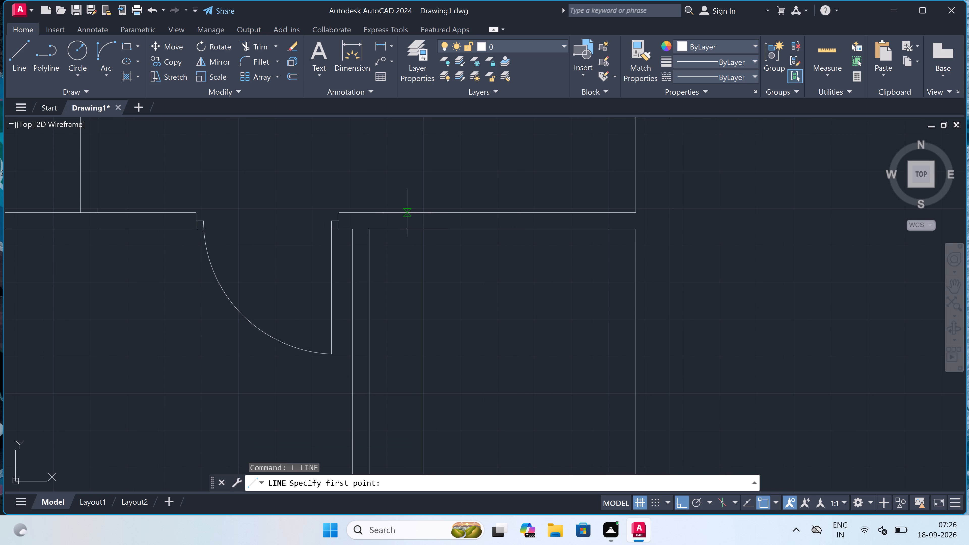
left_click(413, 213)
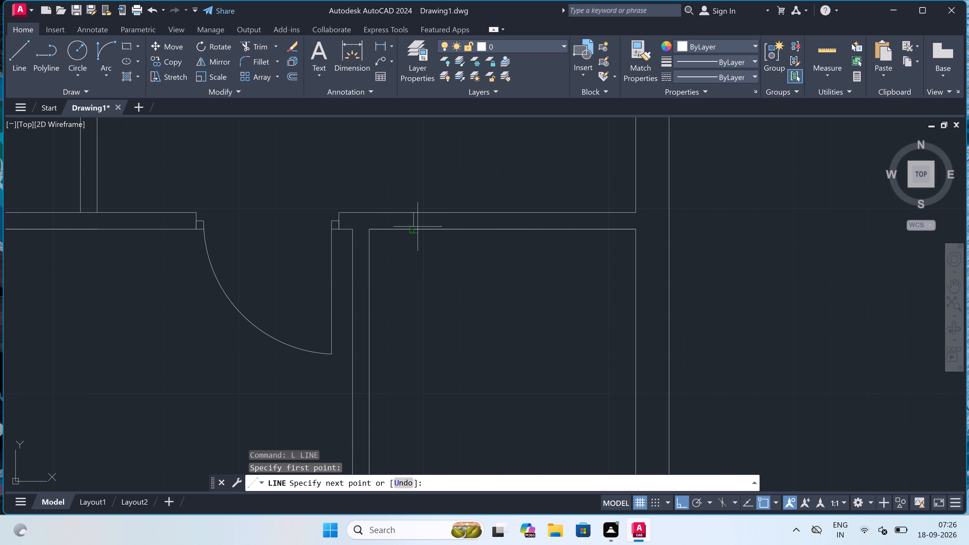
left_click(416, 228)
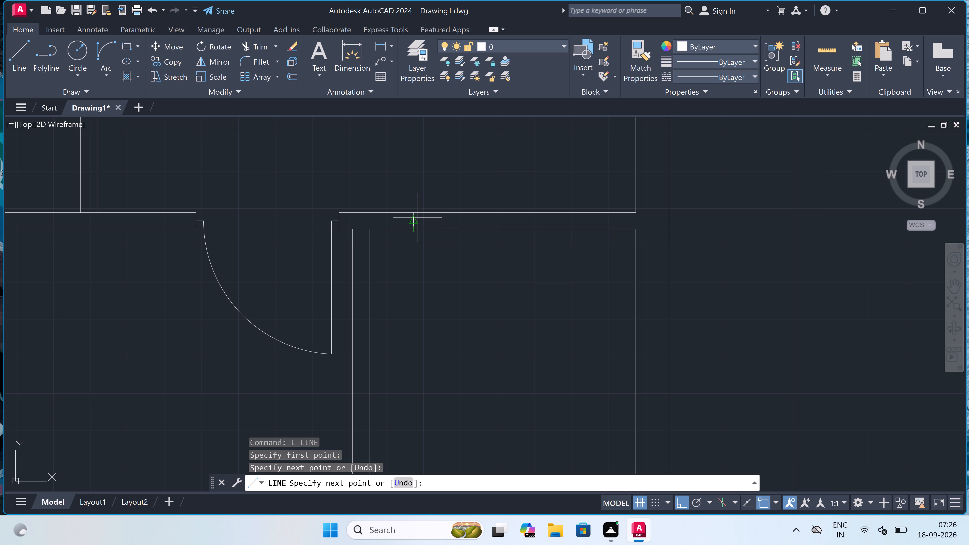
key("Escape")
From the middle of the second door's west jamb, draw a 2" stop eastward and a 3' door leaf line downward.
key("space")
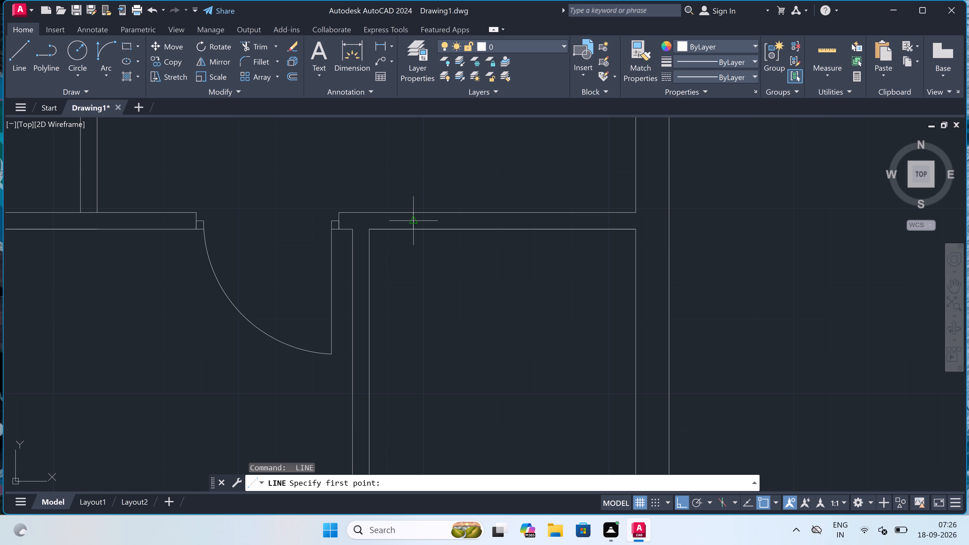
left_click(414, 222)
type("2\"")
key("space")
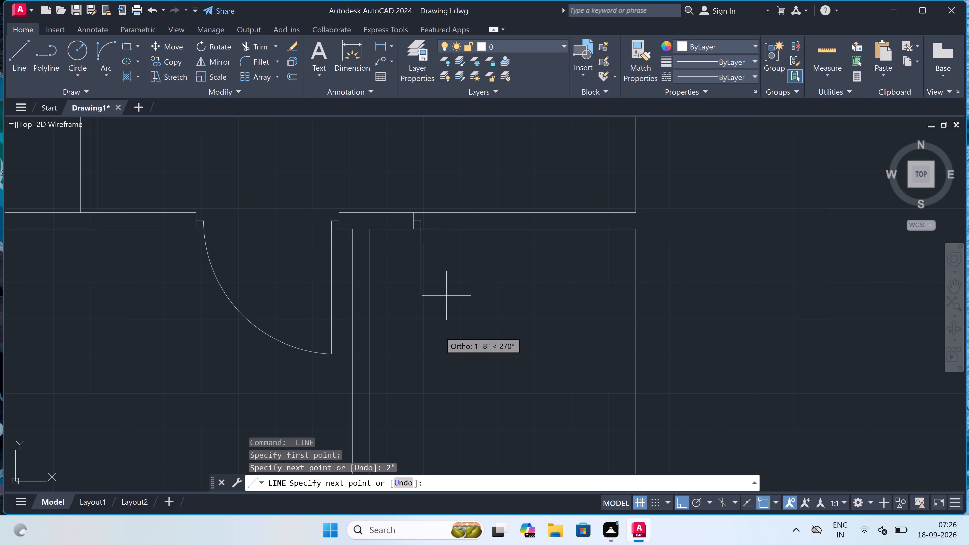
type("3'")
key("space")
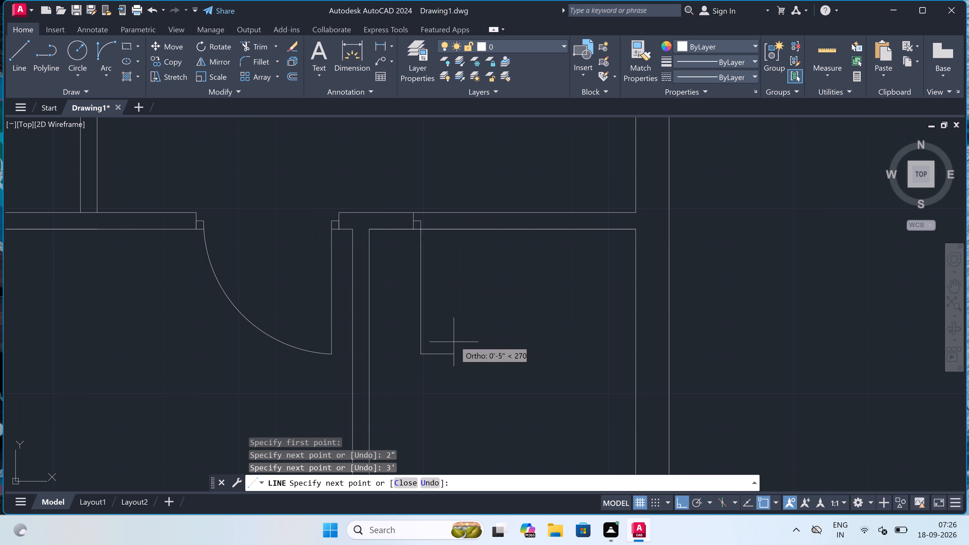
key("Escape")
Draw the second door's east jamb line across the lower hall wall, with a 2" stop westward from its middle.
key("space")
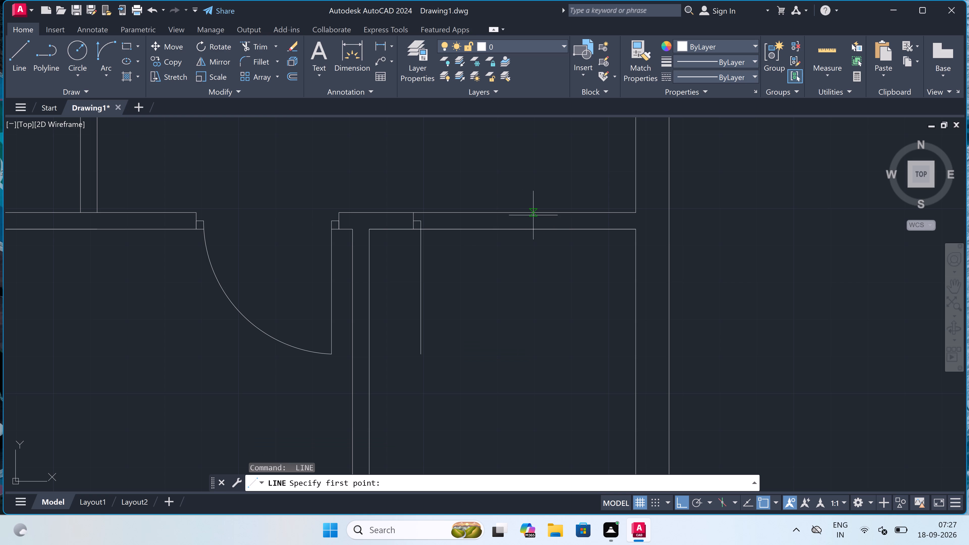
left_click(525, 215)
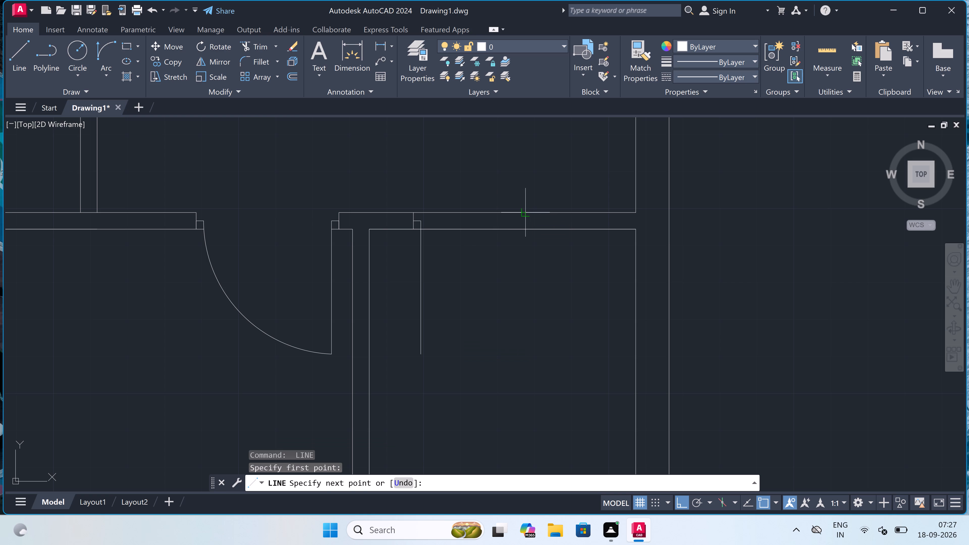
left_click_drag(523, 229, 544, 227)
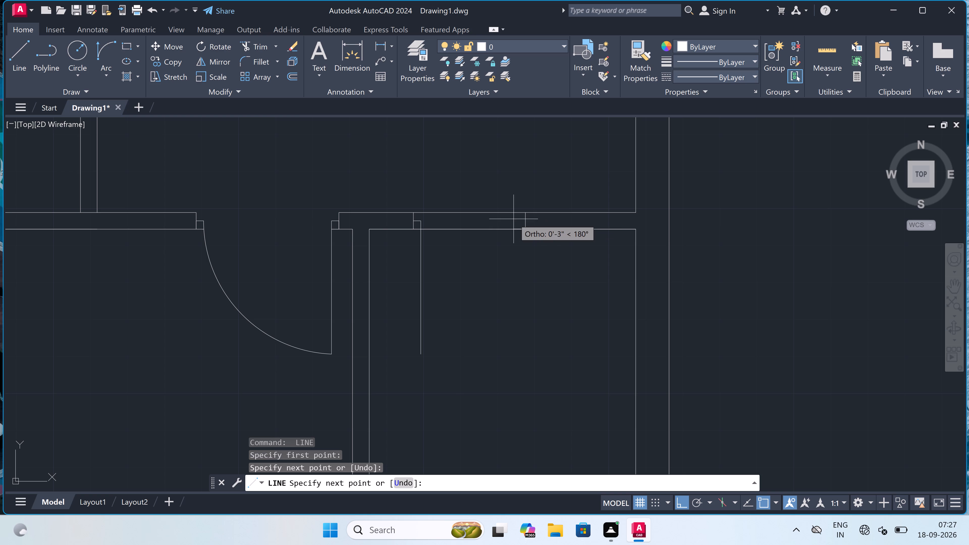
left_click(523, 218)
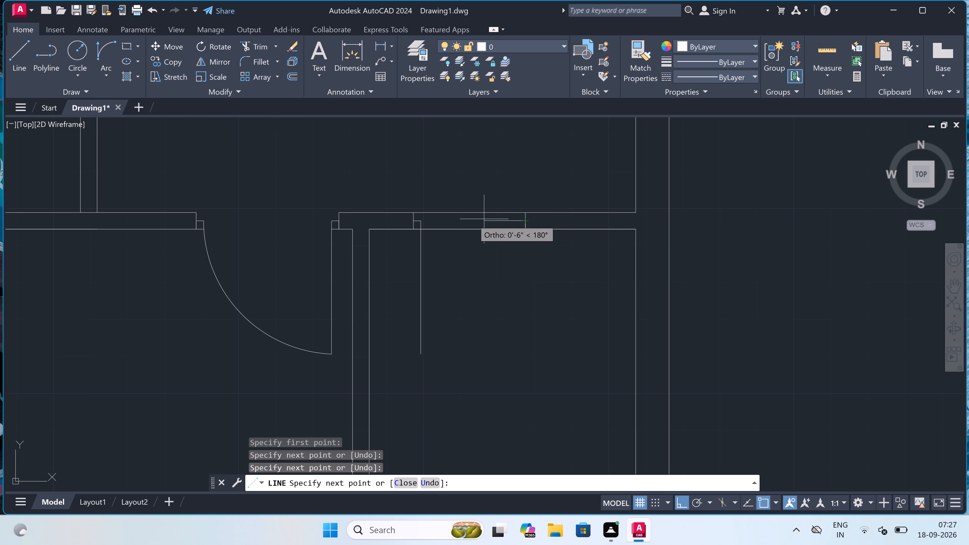
type("2\"")
key("space")
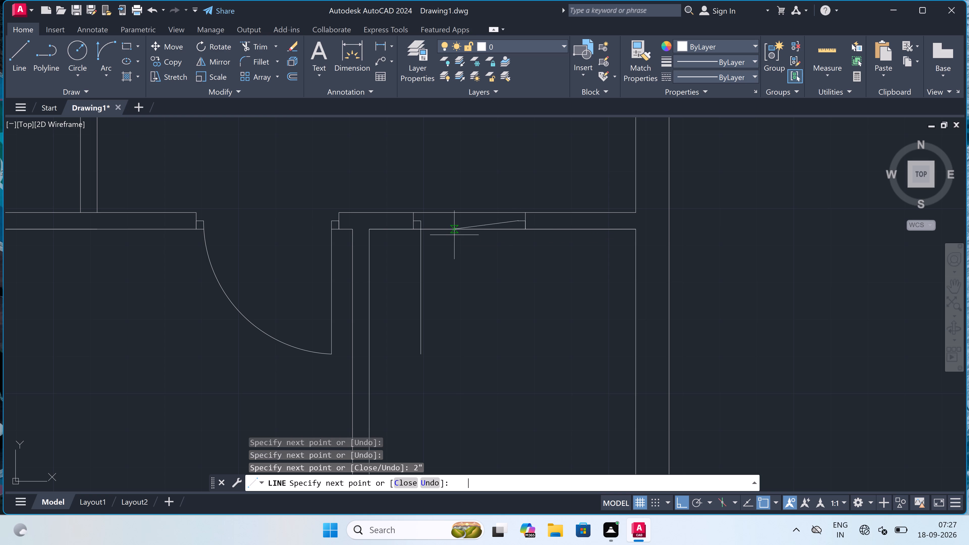
key("Escape")
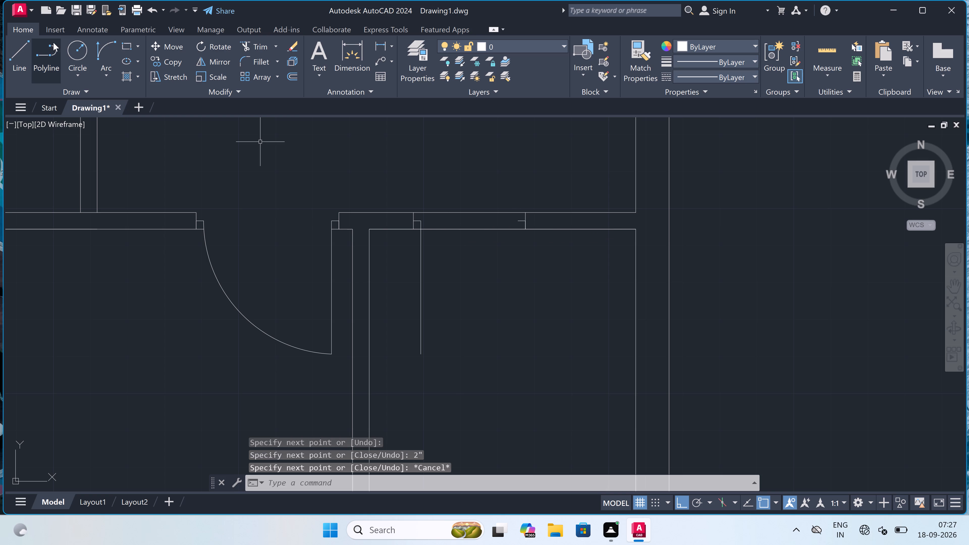
Draw the second door's swing arc from the leaf's lower end to the east stop, tangent eastward at its start.
left_click(106, 45)
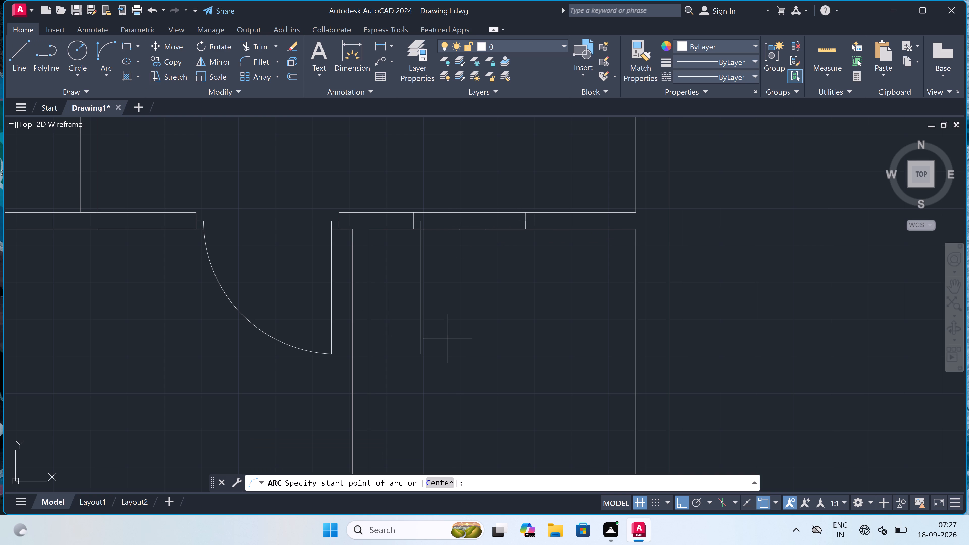
double_click(421, 356)
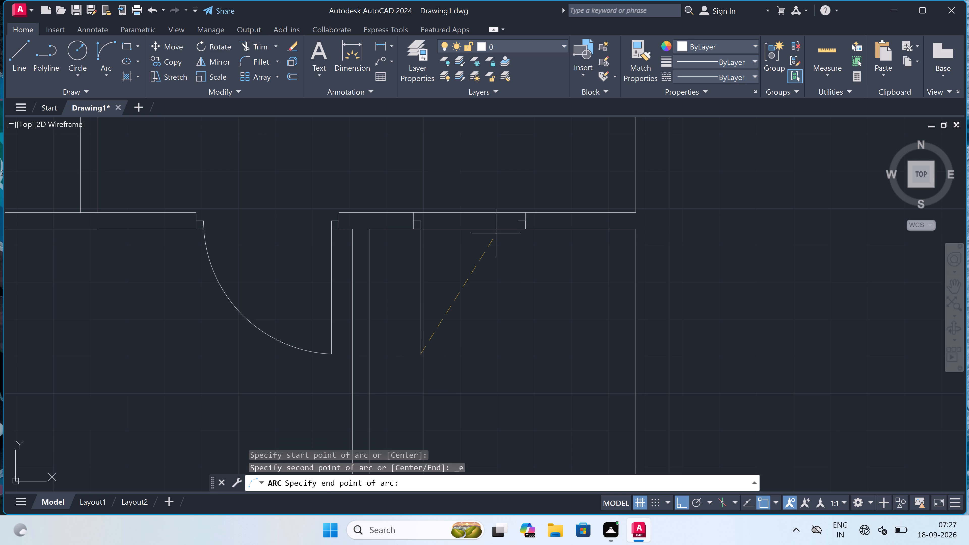
left_click(519, 219)
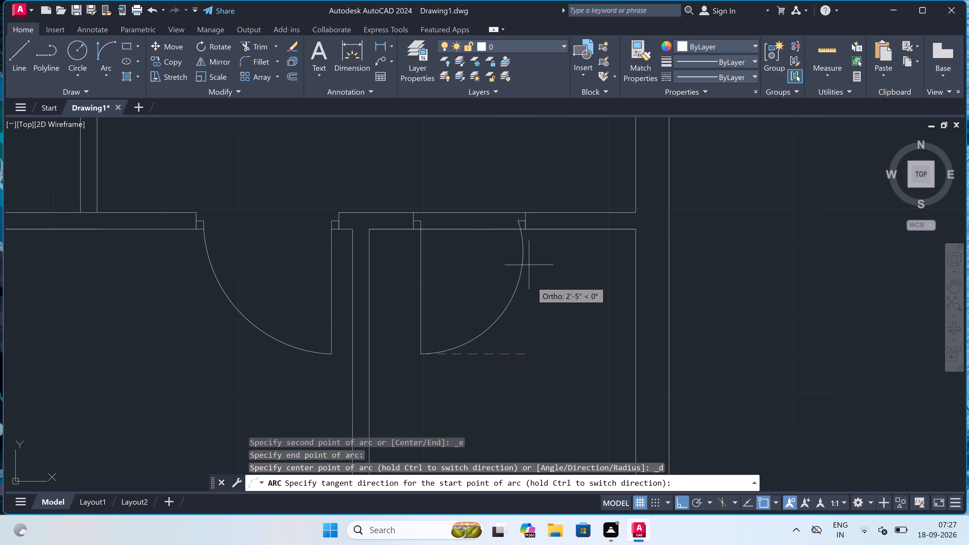
double_click(531, 282)
Trim both lower hall wall lines between the second door's jambs to open the doorway.
type("TR")
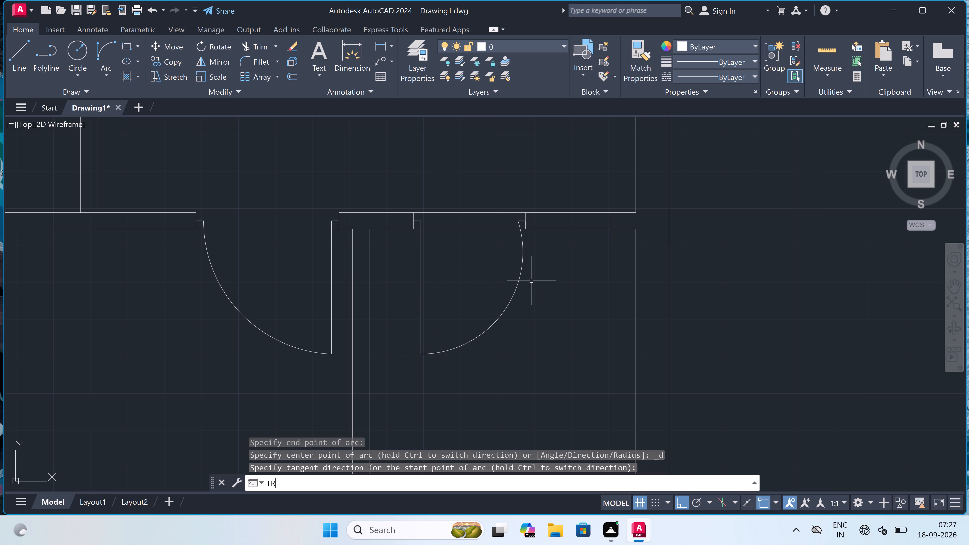
key("space")
left_click_drag(466, 244, 465, 242)
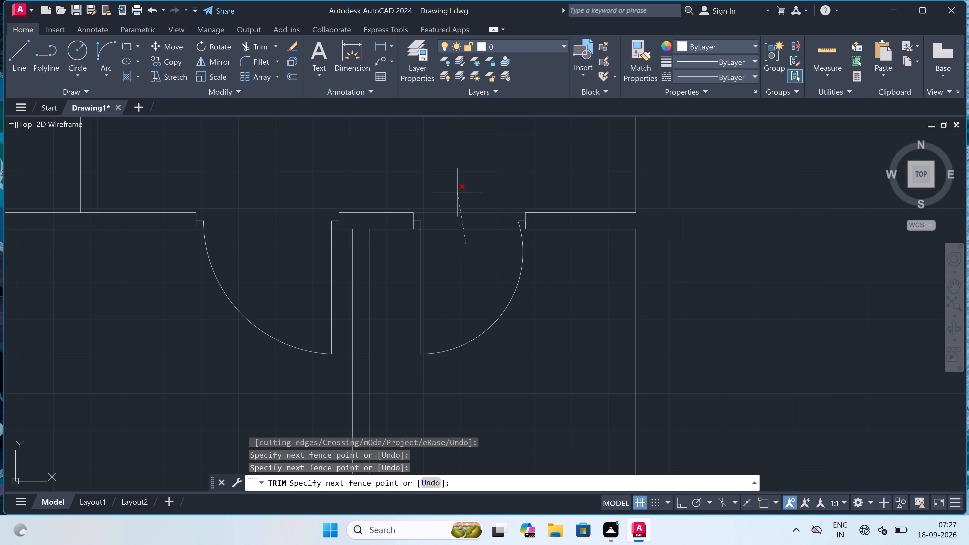
left_click(457, 192)
Trim away both lines of the southern cross wall between the new partition and the east wall.
scroll(460, 192, "down", 4)
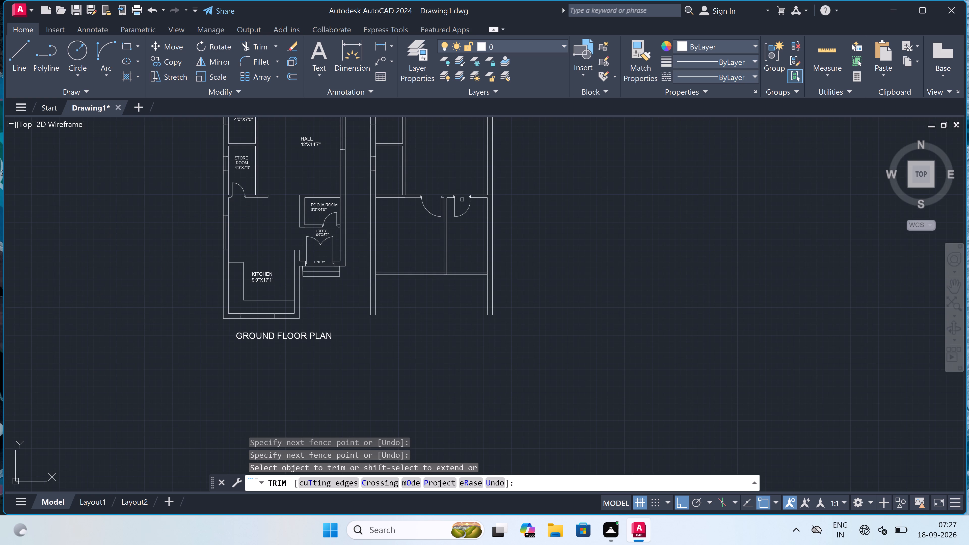
scroll(463, 293, "up", 2)
left_click(463, 291)
left_click(461, 226)
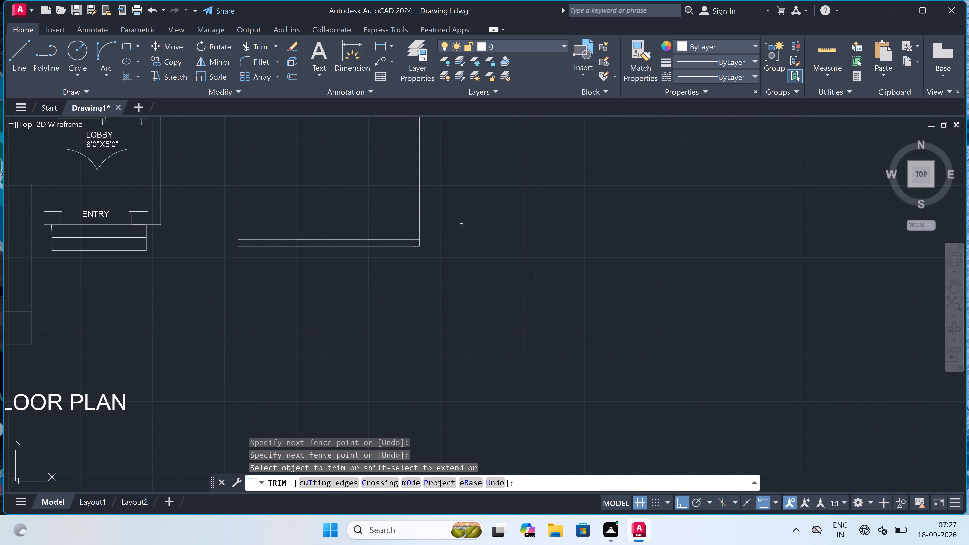
scroll(458, 223, "down", 4)
scroll(458, 223, "up", 3)
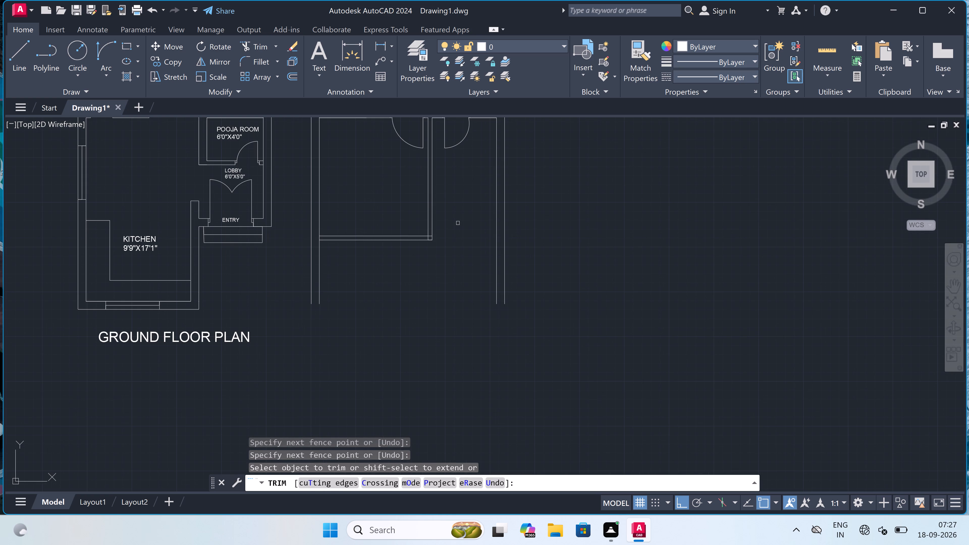
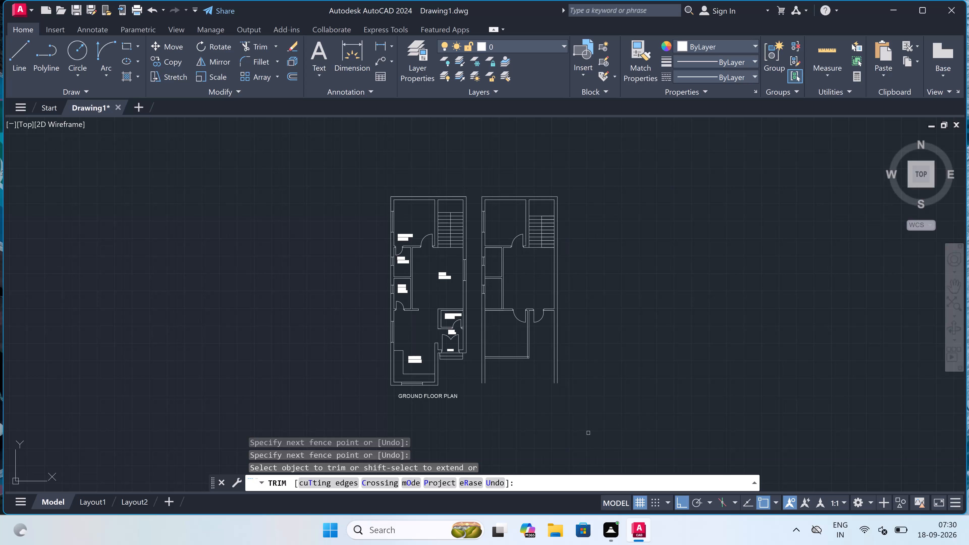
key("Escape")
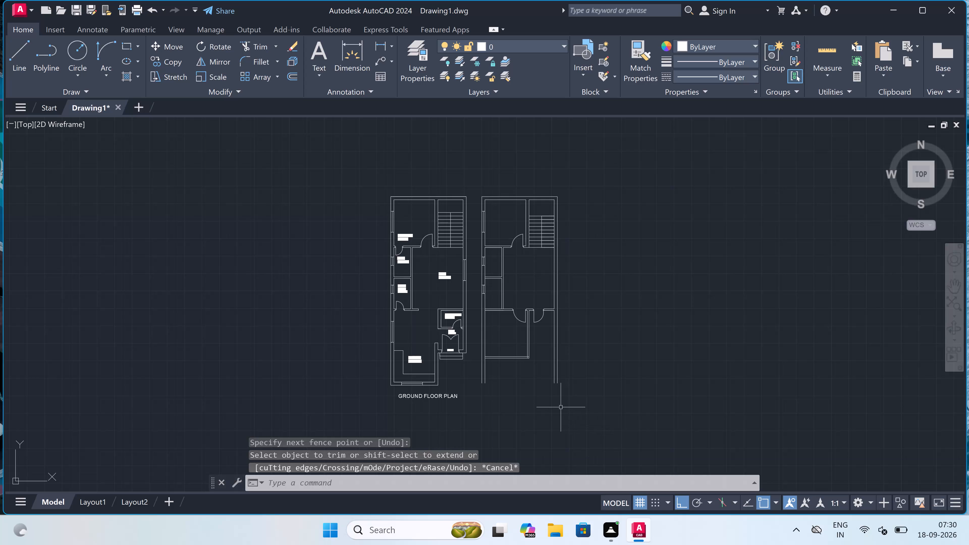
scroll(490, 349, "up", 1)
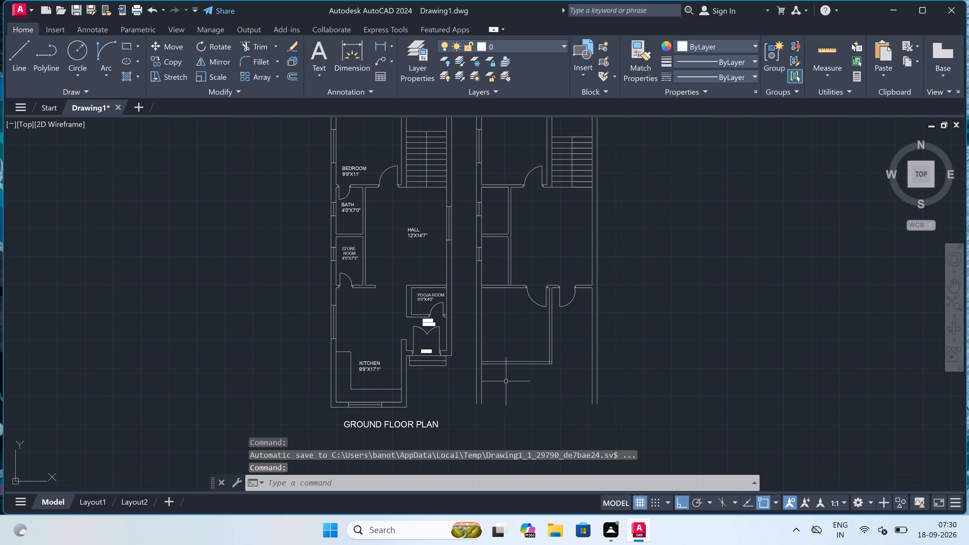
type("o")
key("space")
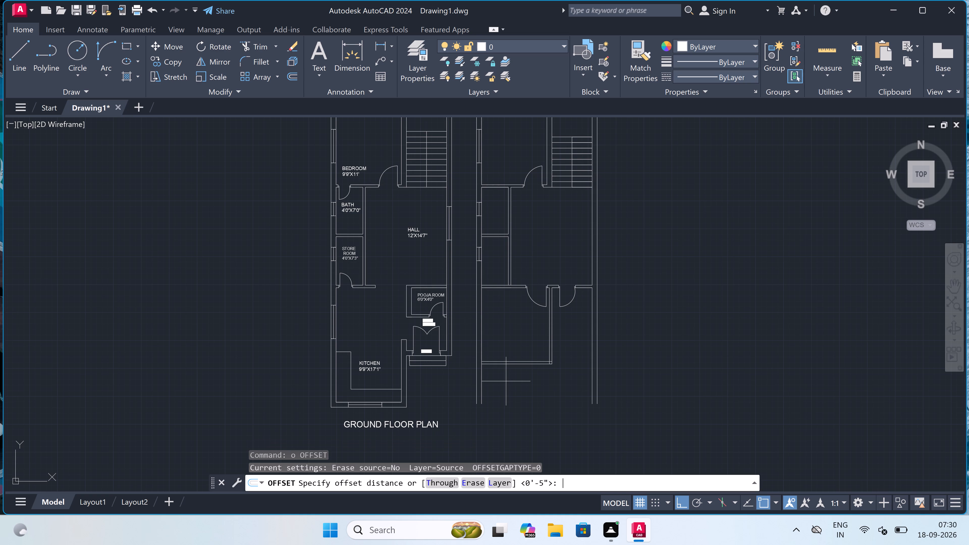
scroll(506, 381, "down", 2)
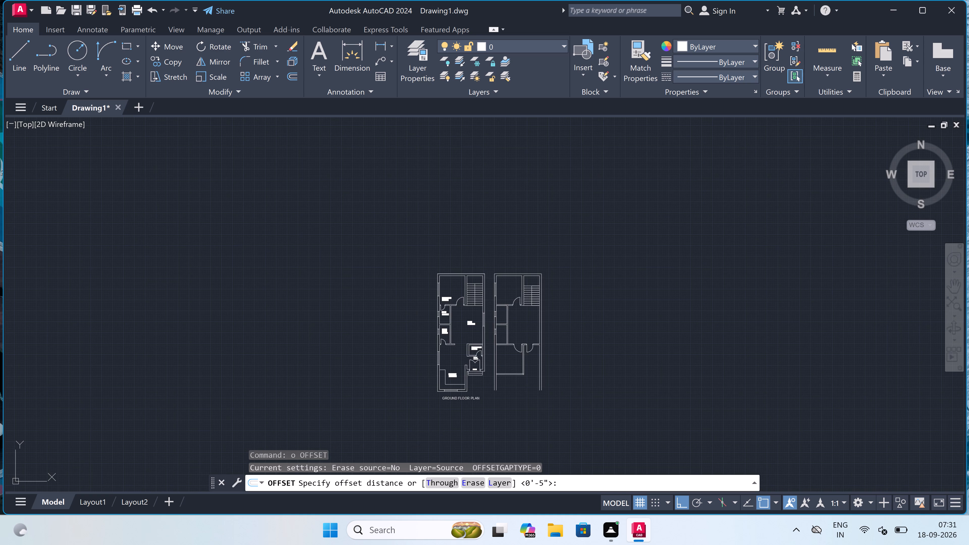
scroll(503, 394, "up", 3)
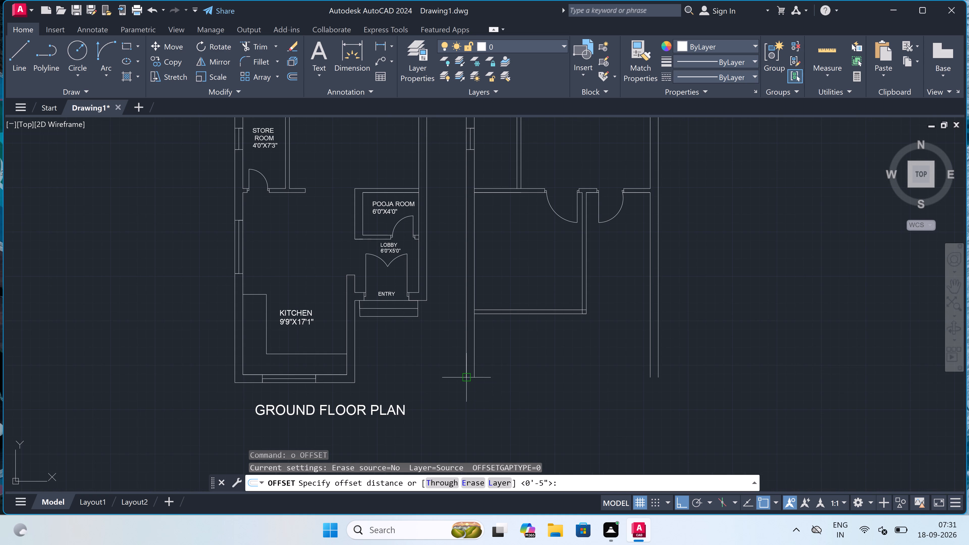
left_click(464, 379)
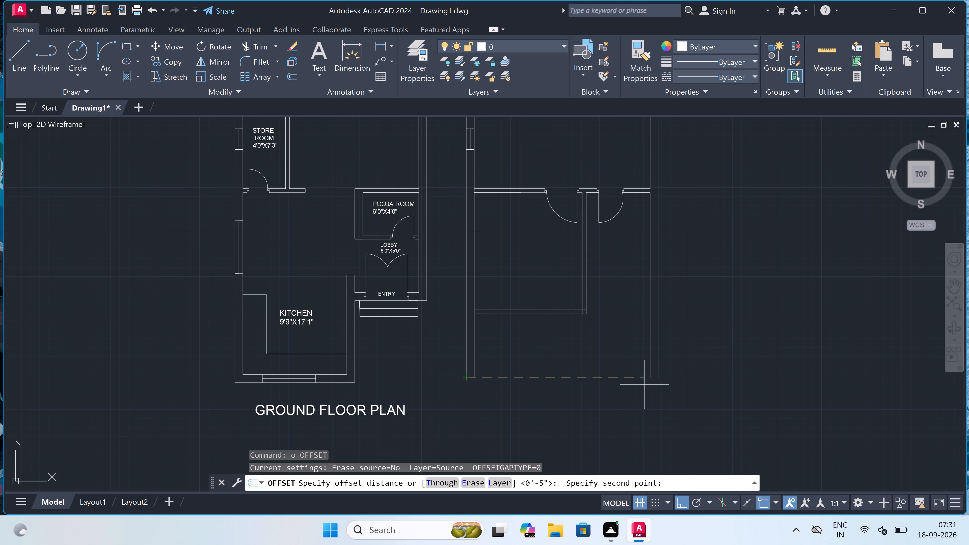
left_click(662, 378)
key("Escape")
Draw a line across the open lower end of the unlabelled plan, from left to right outer wall face, continuing 9" downward.
scroll(601, 411, "down", 2)
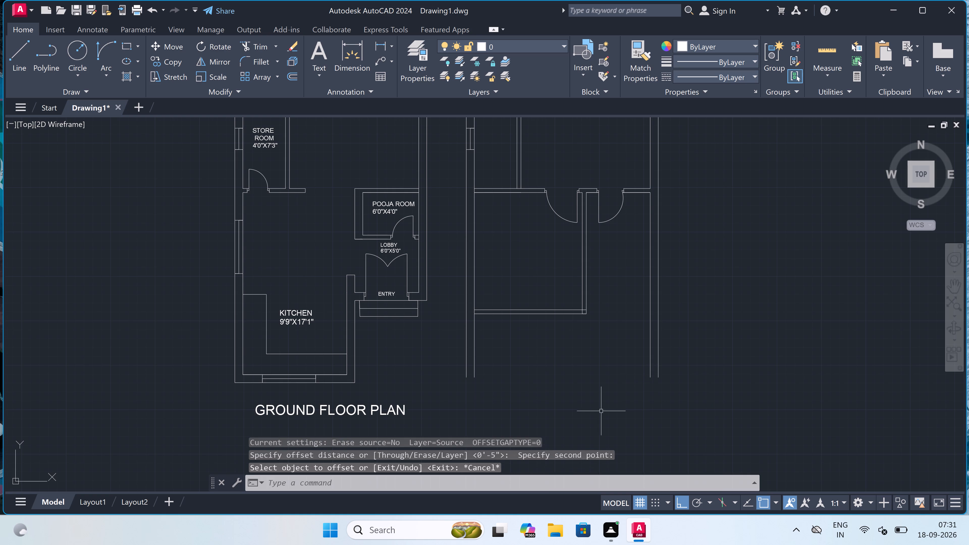
scroll(601, 411, "up", 3)
scroll(616, 422, "down", 1)
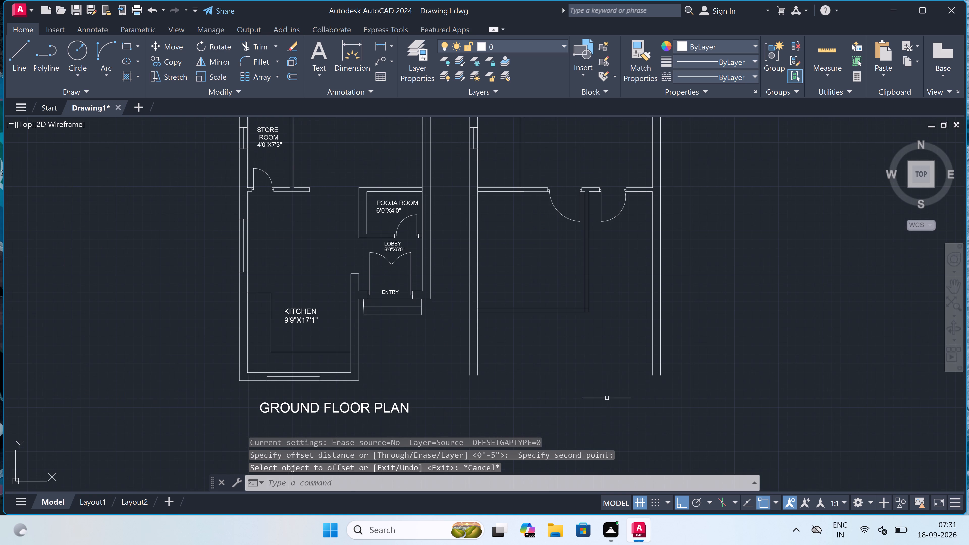
scroll(607, 398, "up", 2)
scroll(607, 398, "down", 1)
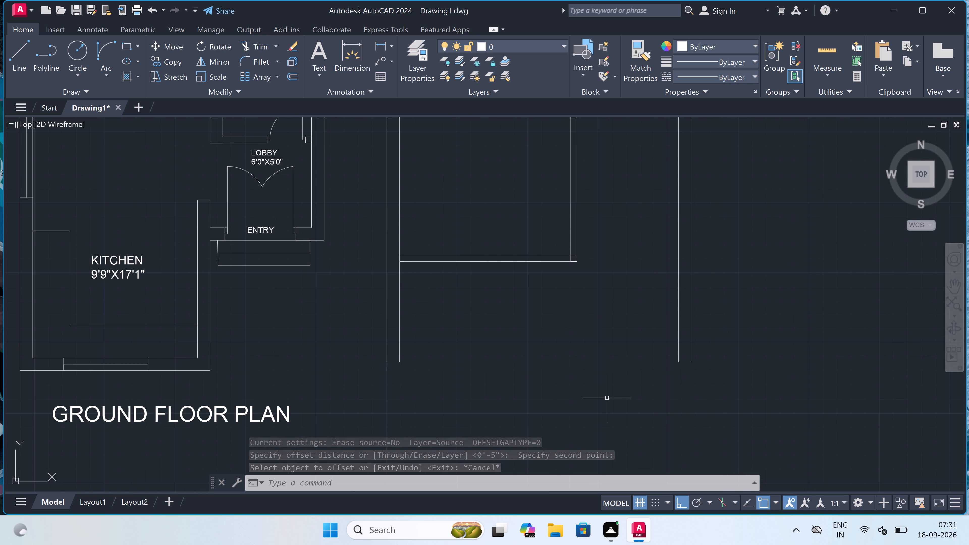
key("l")
key("space")
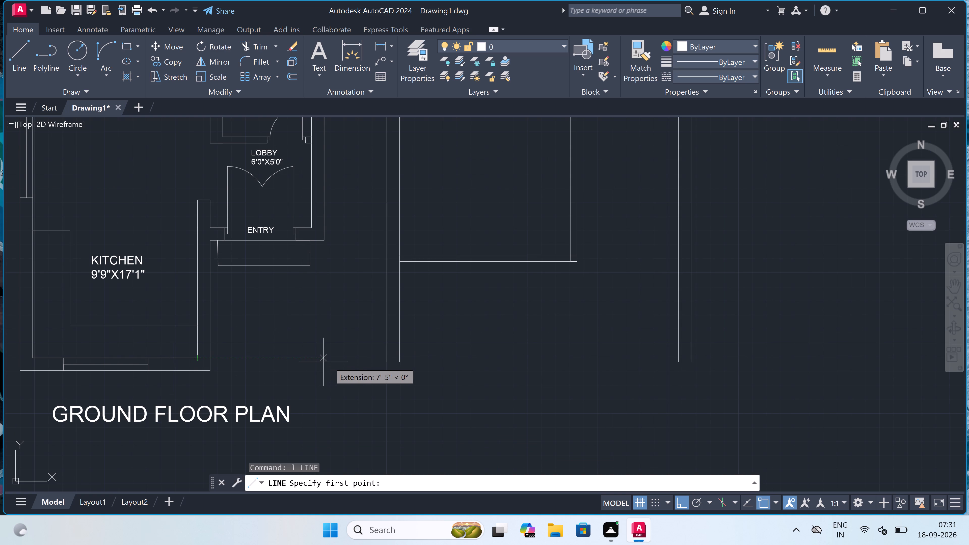
left_click(384, 356)
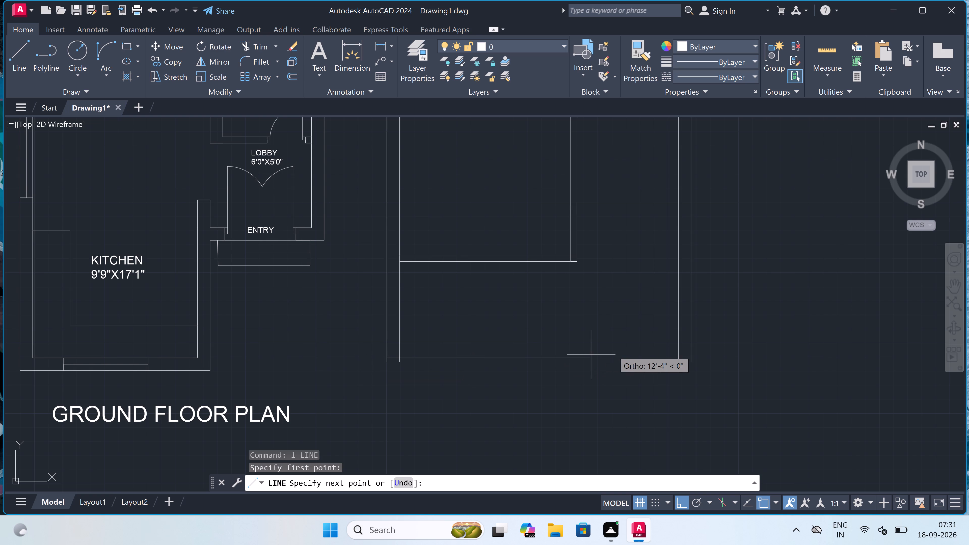
scroll(691, 357, "up", 2)
left_click(688, 359)
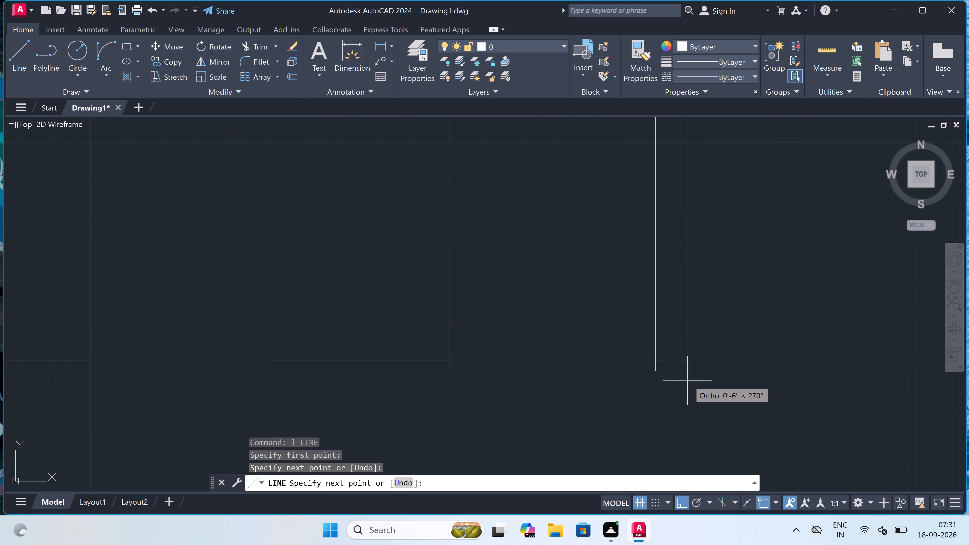
key("9")
type("\"")
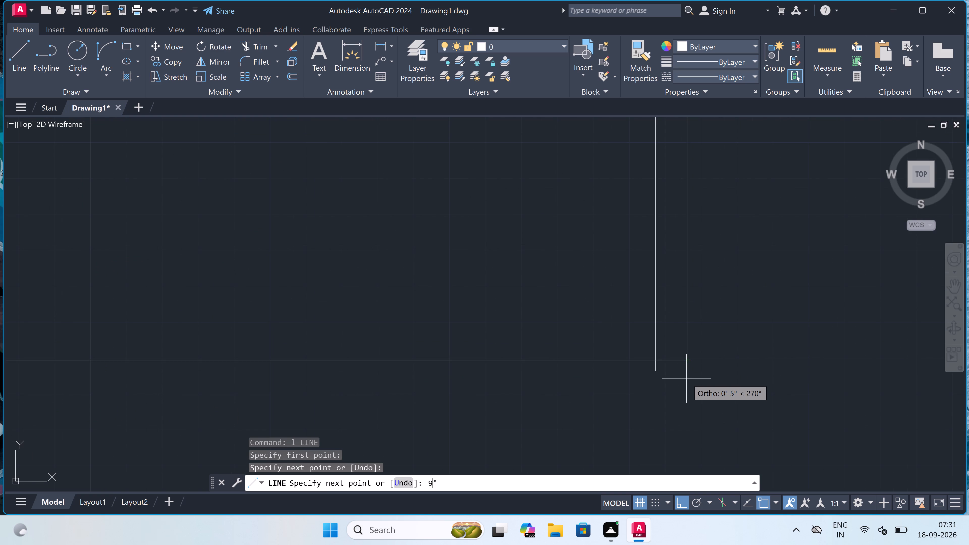
key("space")
scroll(686, 378, "down", 2)
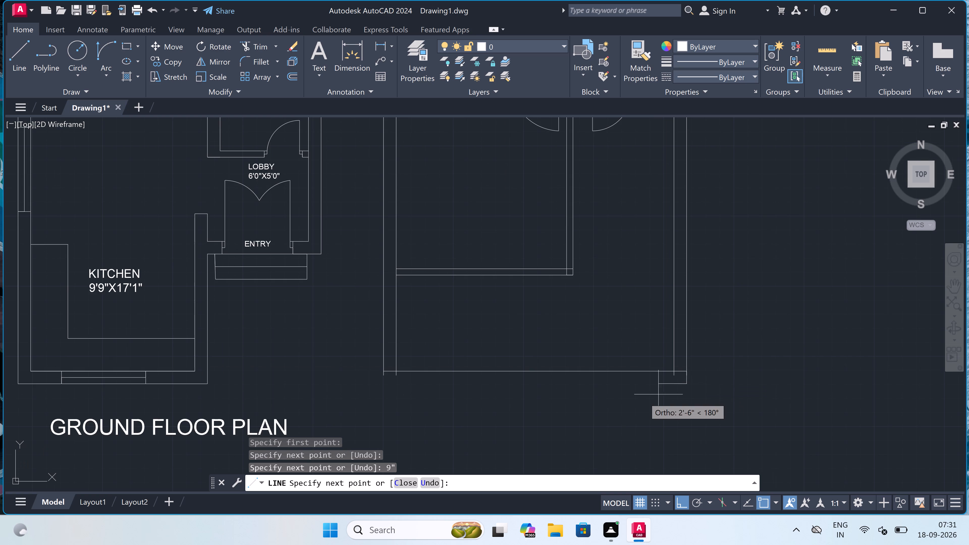
scroll(370, 389, "up", 2)
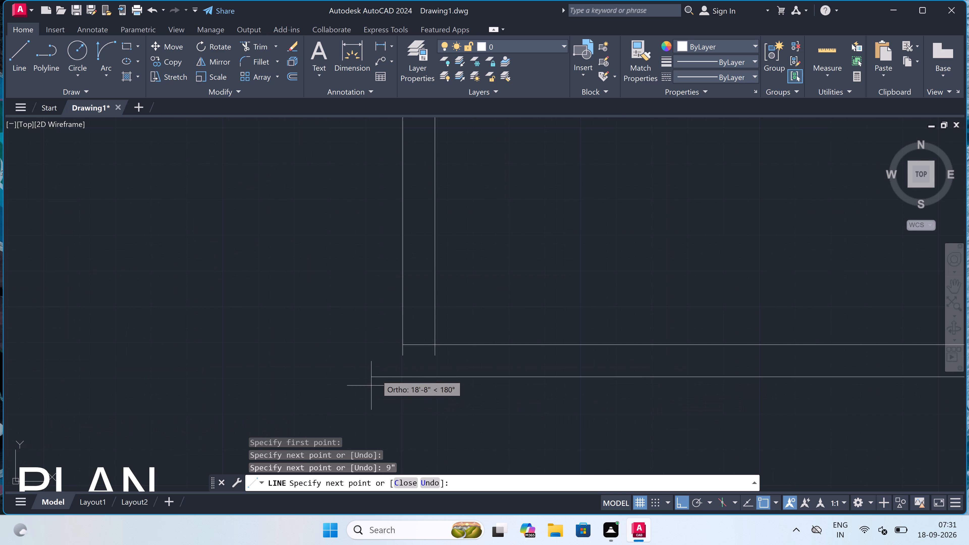
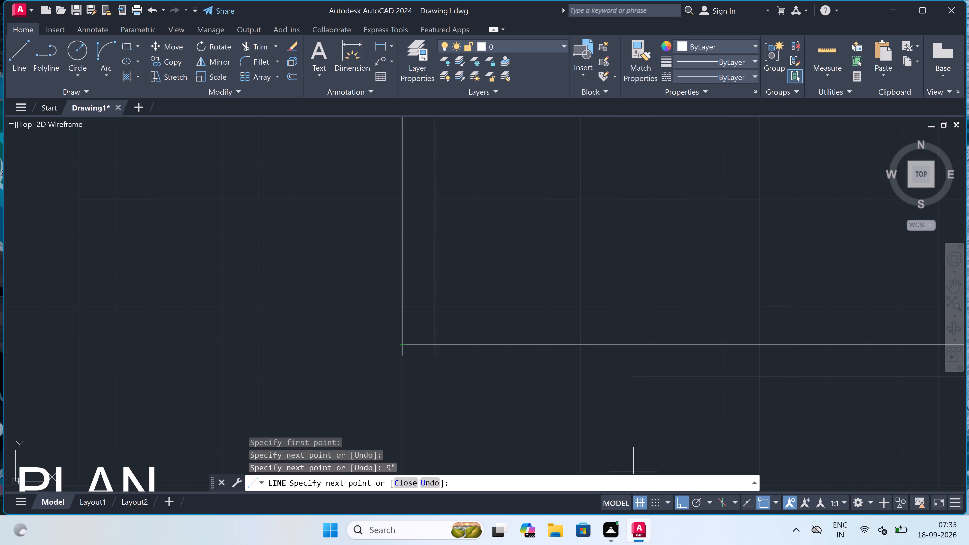
Continue the lower wall's outer face line to the left outer wall line, and close it upward onto the existing outer wall.
scroll(529, 370, "down", 3)
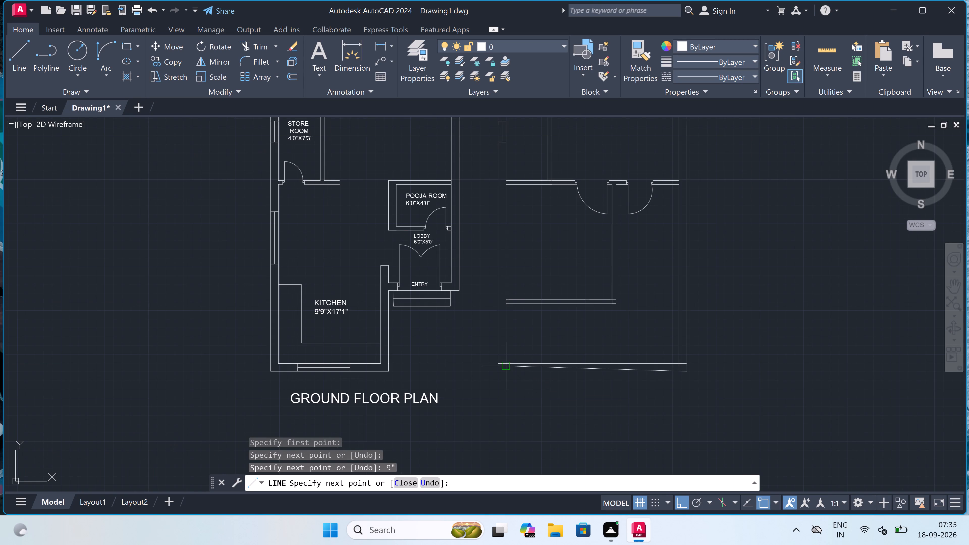
scroll(505, 365, "up", 3)
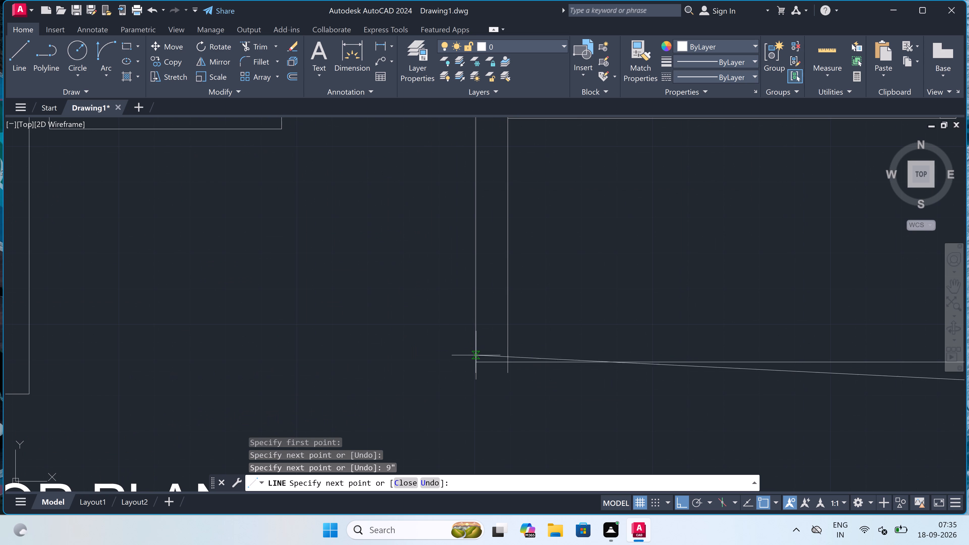
scroll(473, 383, "up", 1)
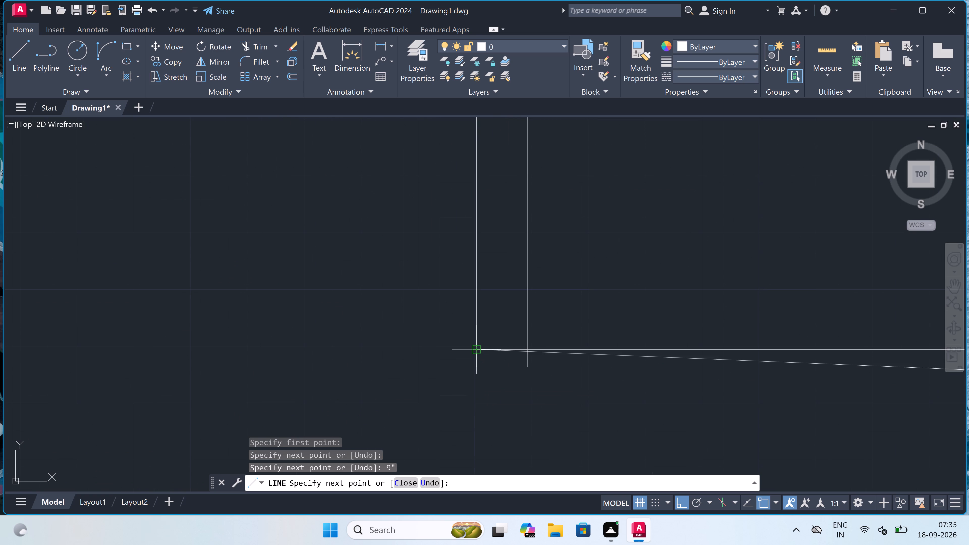
left_click(475, 398)
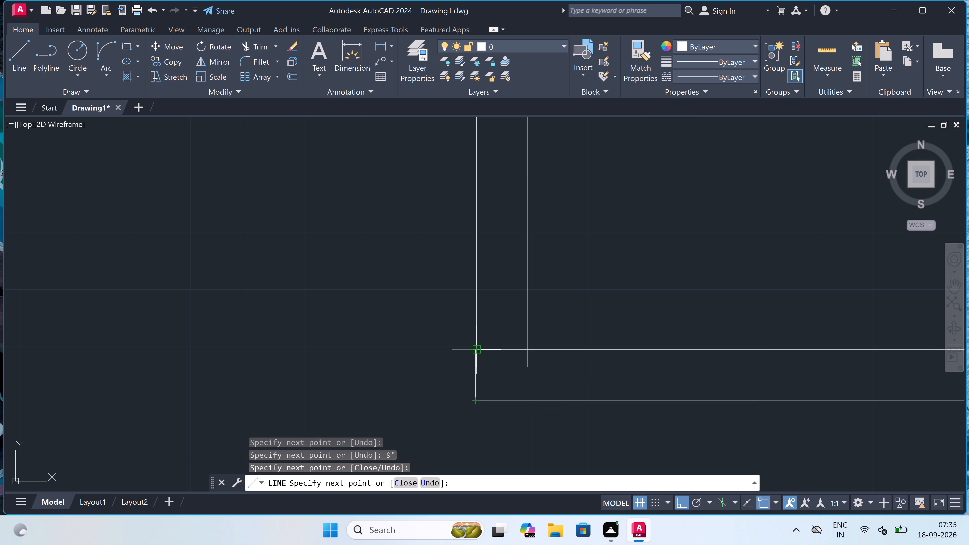
key("ctrl+z")
scroll(480, 352, "up", 2)
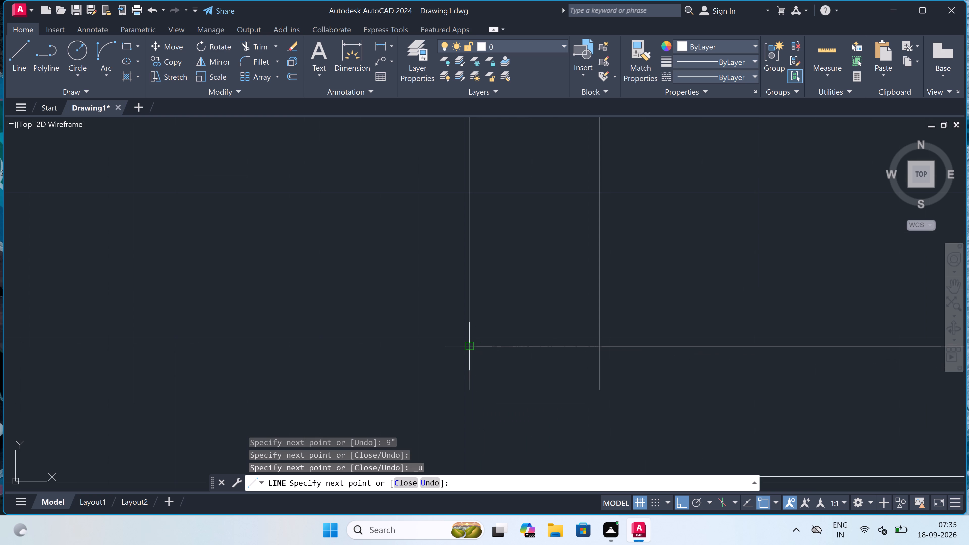
scroll(470, 348, "down", 1)
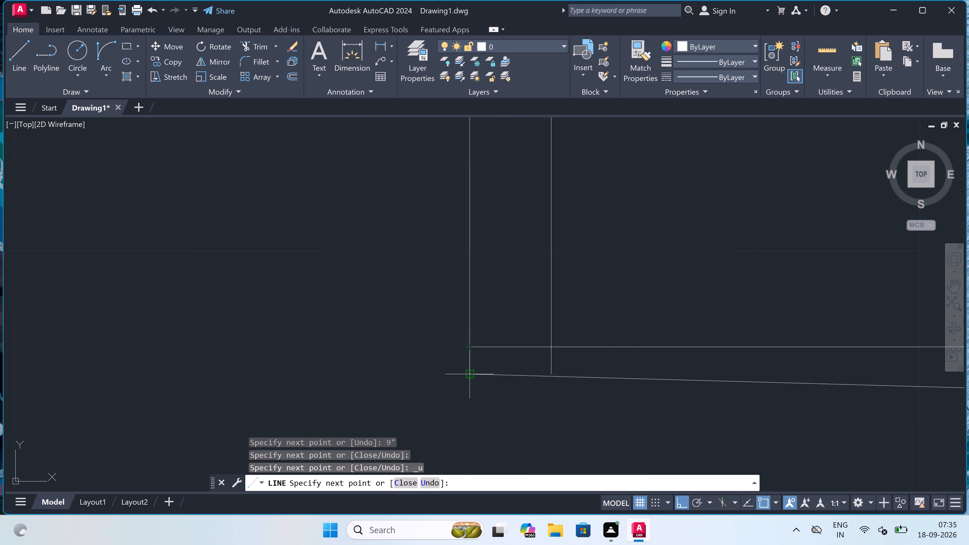
left_click(469, 428)
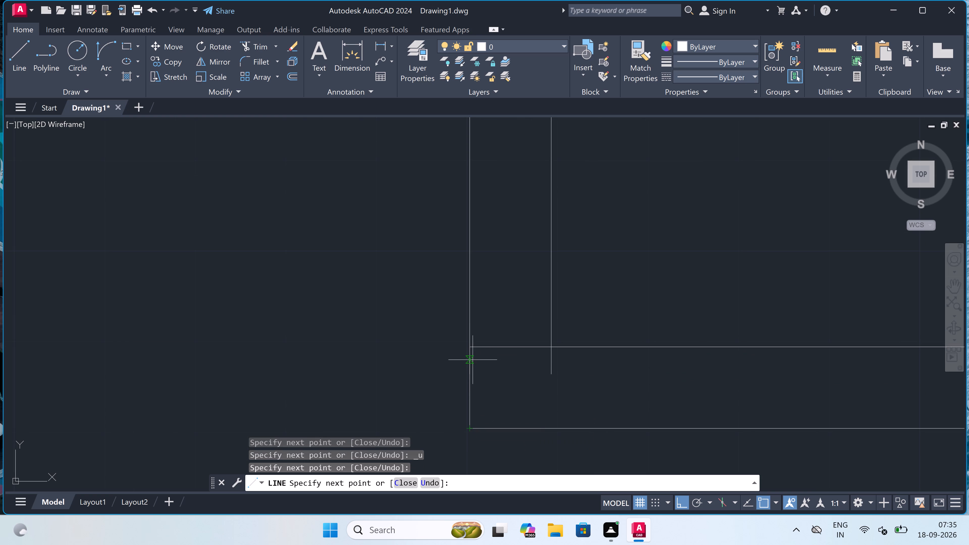
left_click(469, 368)
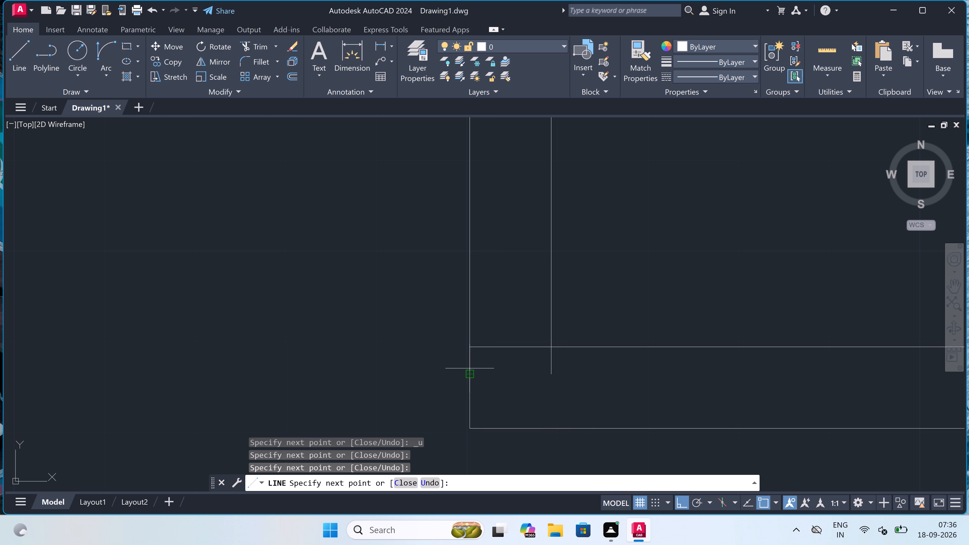
key("Escape")
Trim the lower wall's inner face line where it crosses the left outer wall's thickness.
scroll(470, 368, "down", 3)
scroll(481, 366, "up", 2)
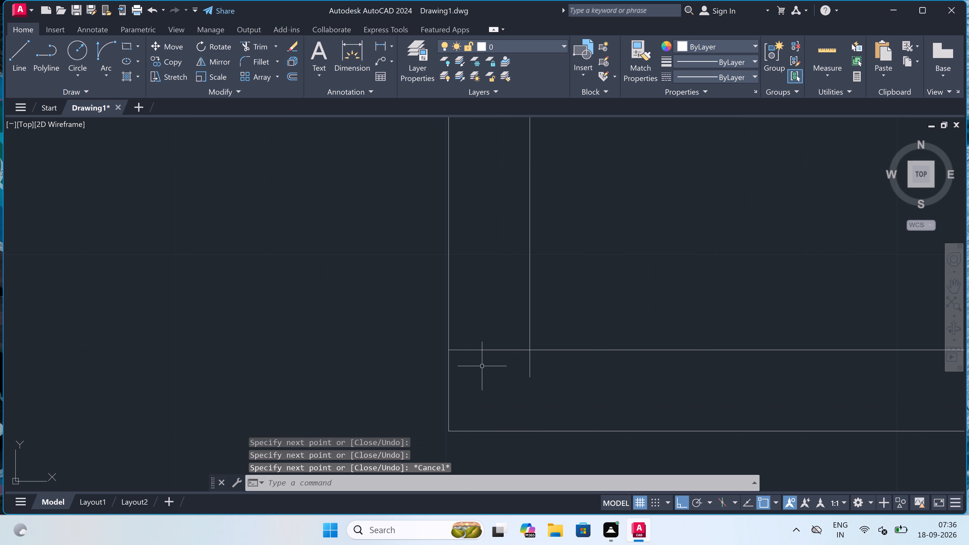
key("t")
type("r")
key("space")
left_click(482, 367)
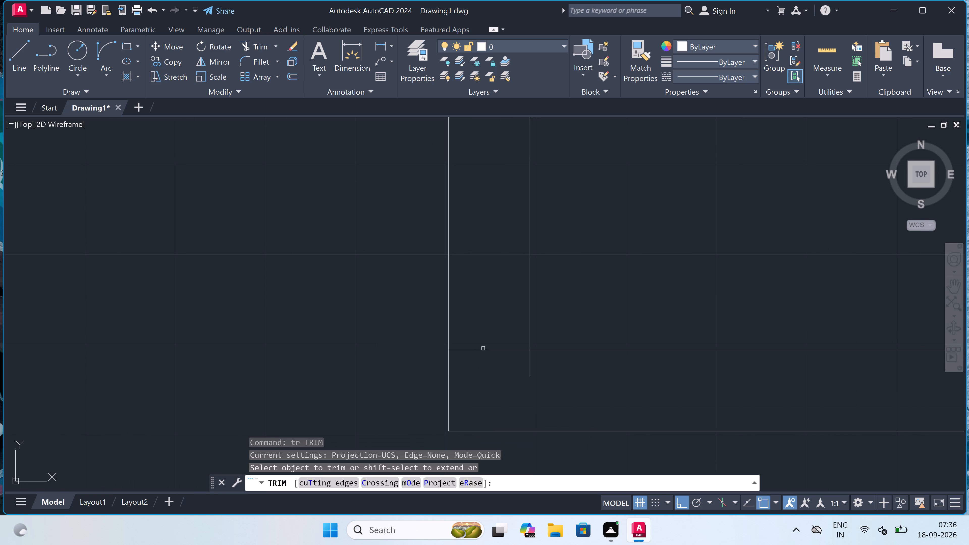
left_click(487, 307)
left_click(479, 389)
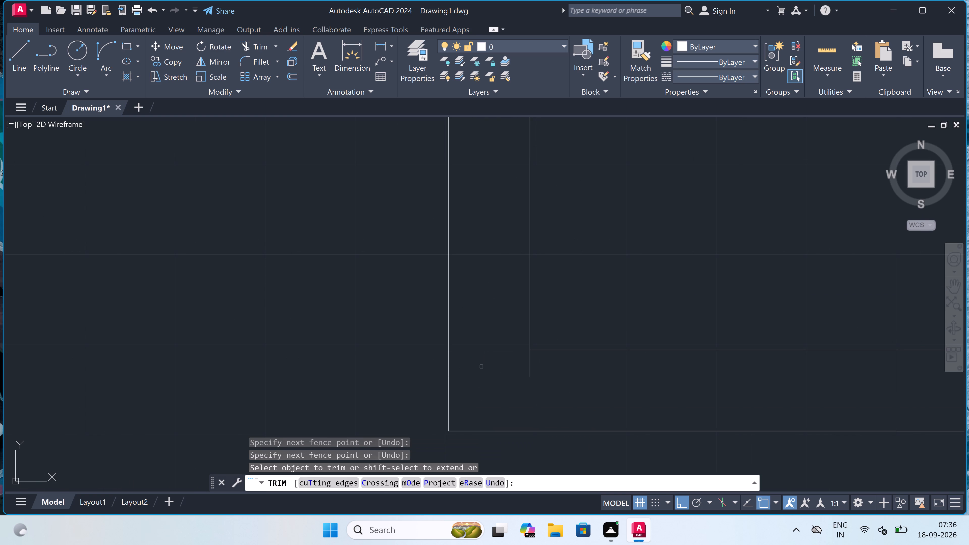
key("Escape")
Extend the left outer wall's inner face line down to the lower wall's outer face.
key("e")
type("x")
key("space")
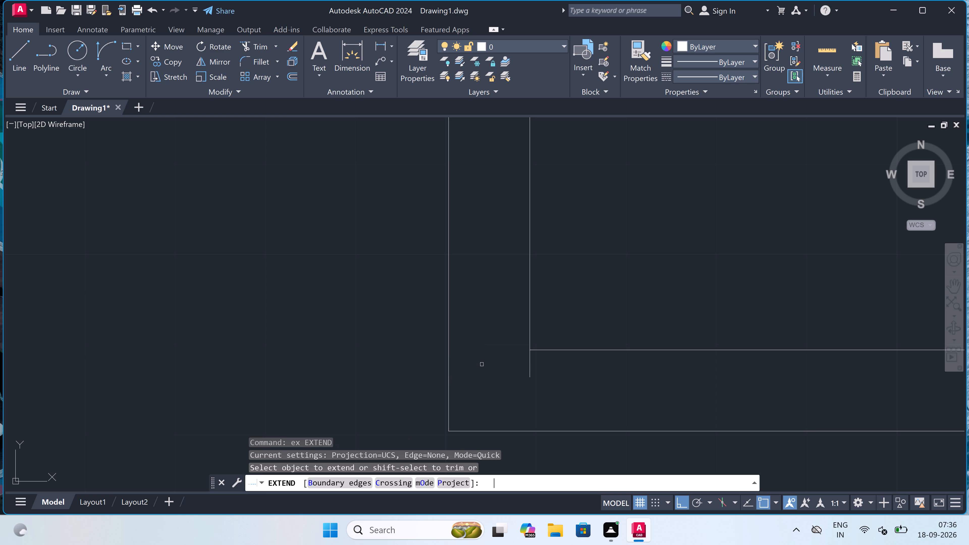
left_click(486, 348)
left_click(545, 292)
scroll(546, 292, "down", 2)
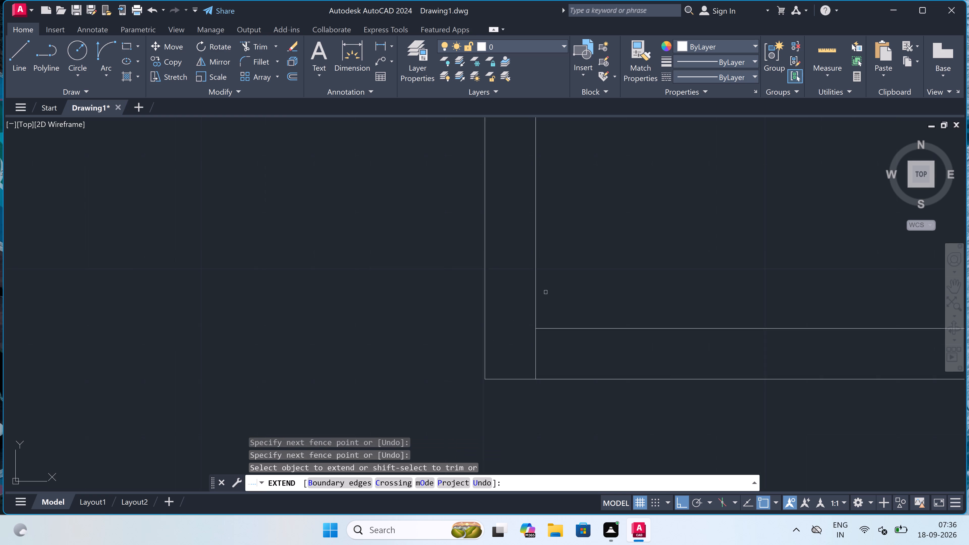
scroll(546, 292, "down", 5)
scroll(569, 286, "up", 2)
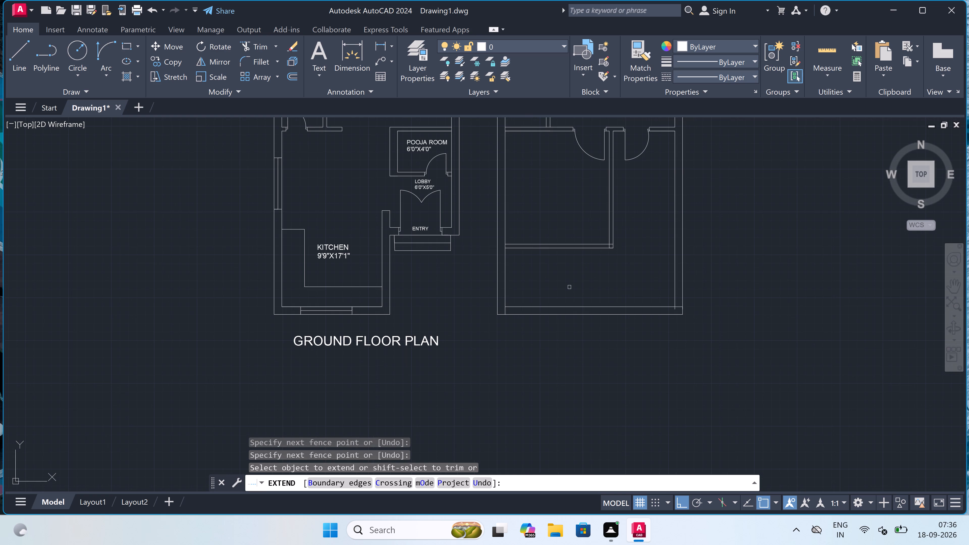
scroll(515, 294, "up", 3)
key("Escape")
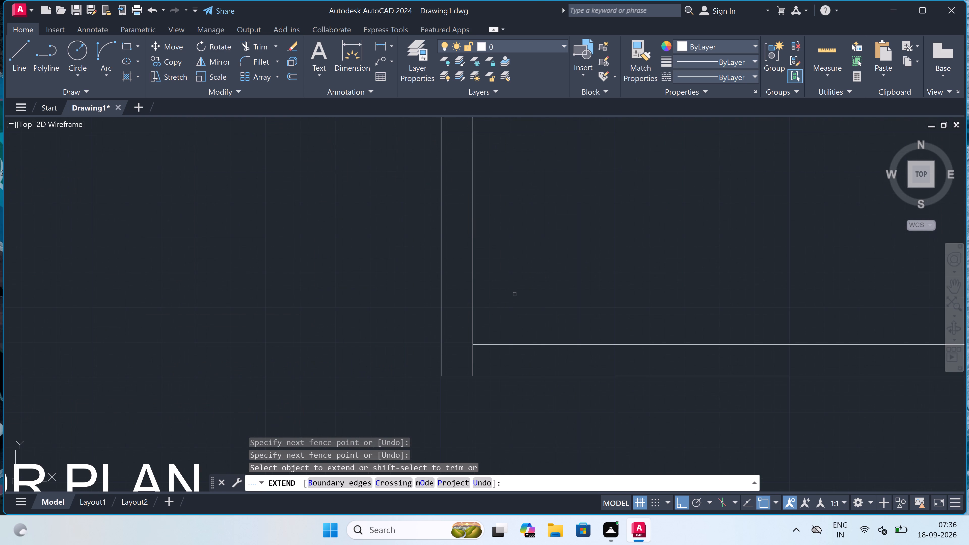
Trim the inner face lines that run into the wall thickness at the plan's lower left and lower right corners.
scroll(515, 294, "up", 2)
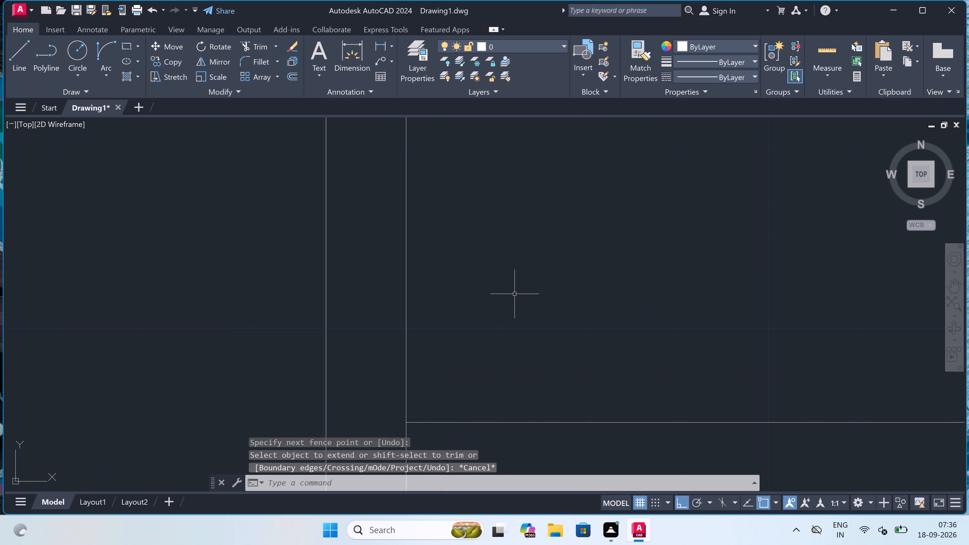
scroll(515, 294, "down", 1)
type("tr")
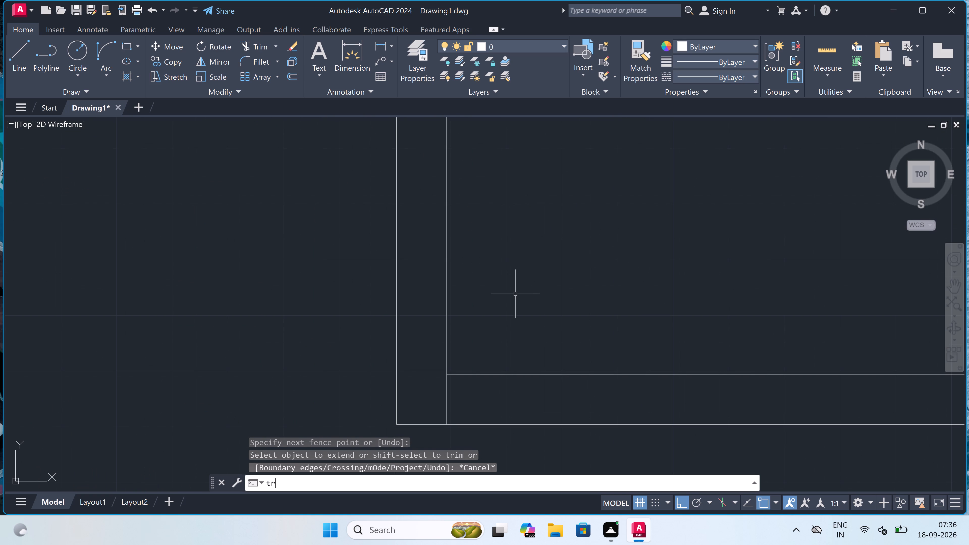
key("space")
left_click(444, 400)
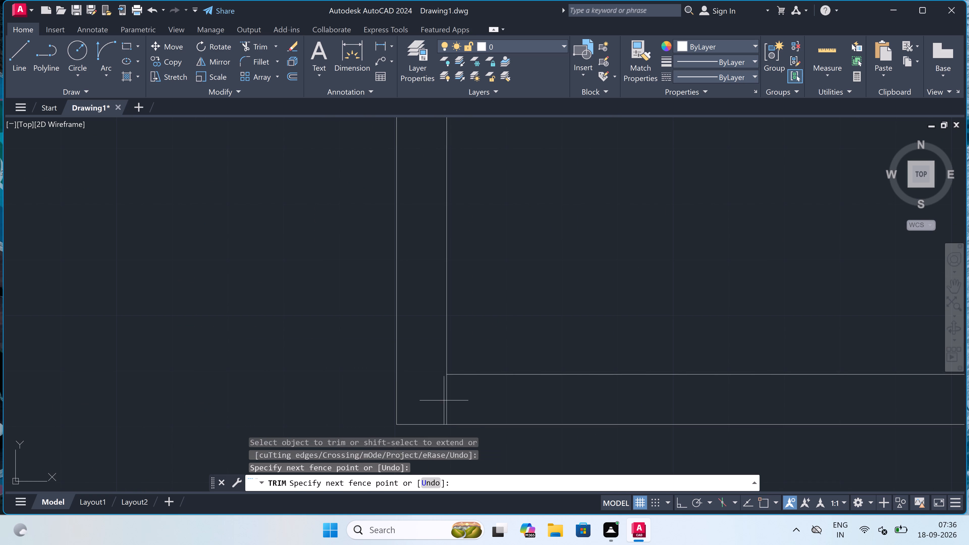
left_click(455, 402)
scroll(456, 396, "down", 5)
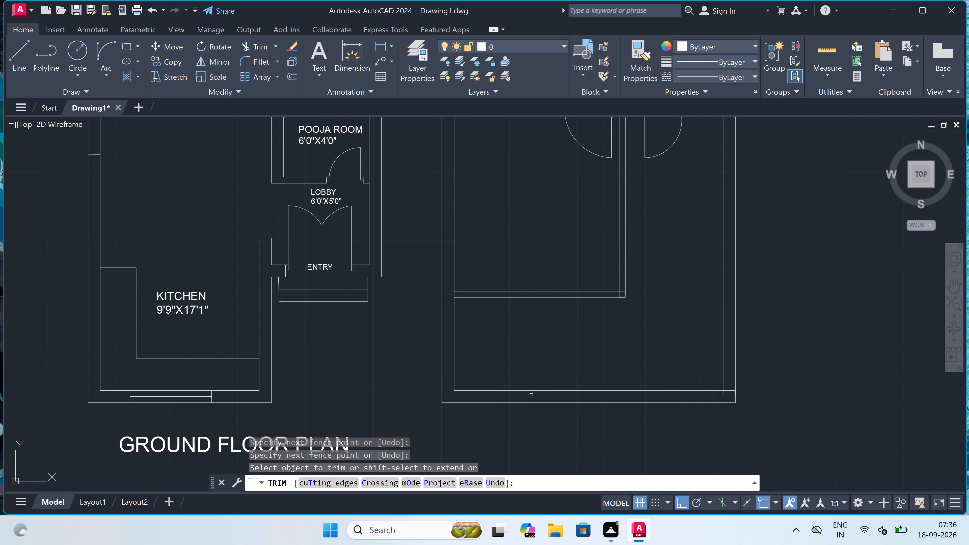
scroll(733, 383, "up", 4)
scroll(724, 393, "down", 3)
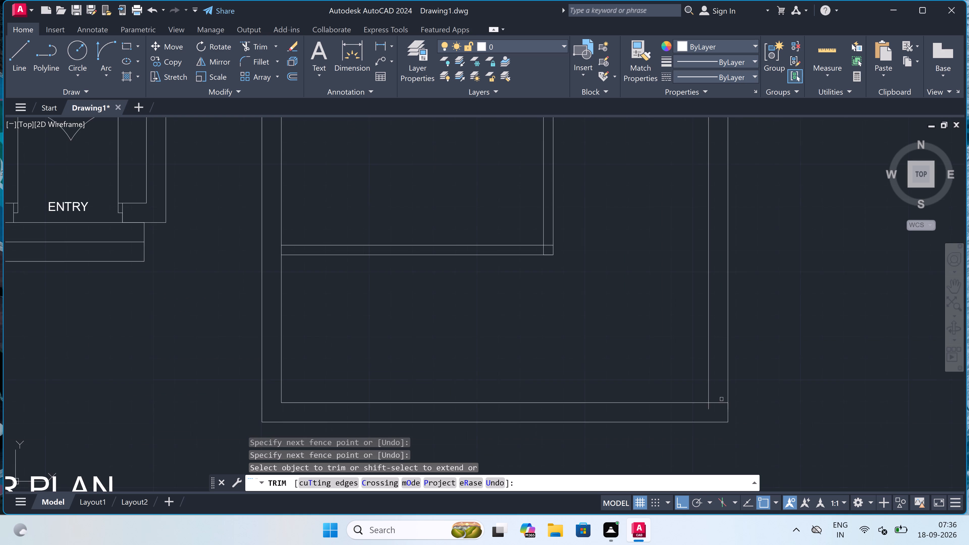
scroll(721, 399, "up", 3)
left_click(721, 399)
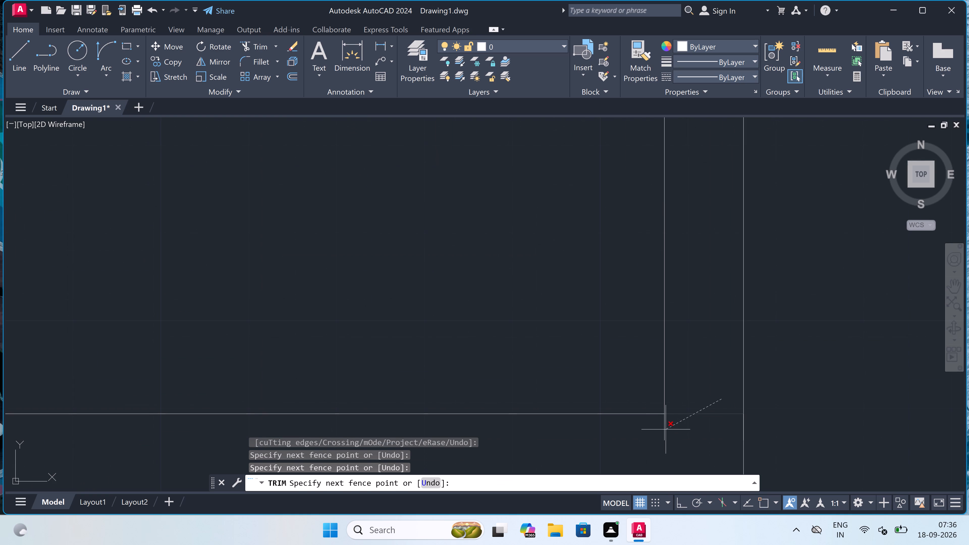
left_click(660, 427)
Trim the overlapping inner lines at the lower corner of the thin partition wall.
scroll(656, 428, "down", 4)
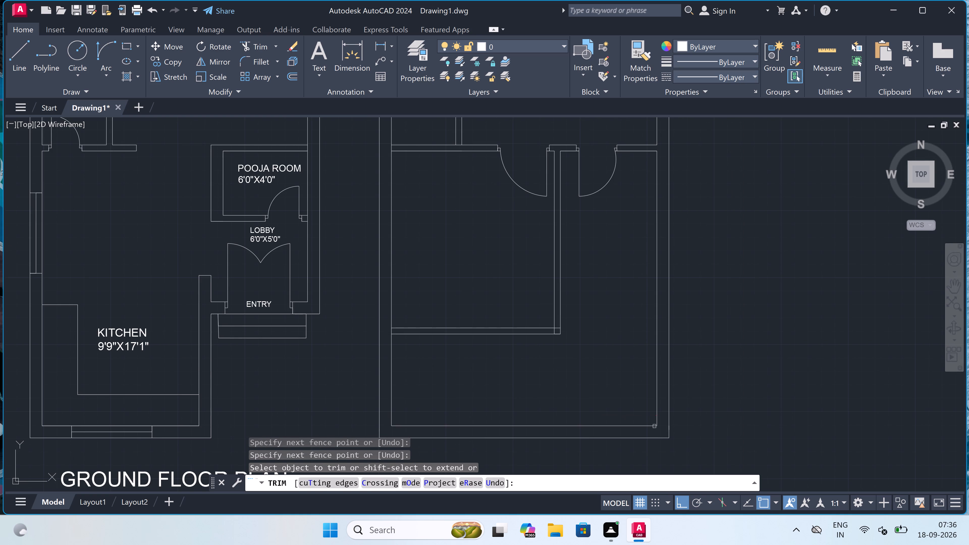
scroll(551, 331, "up", 4)
left_click(552, 331)
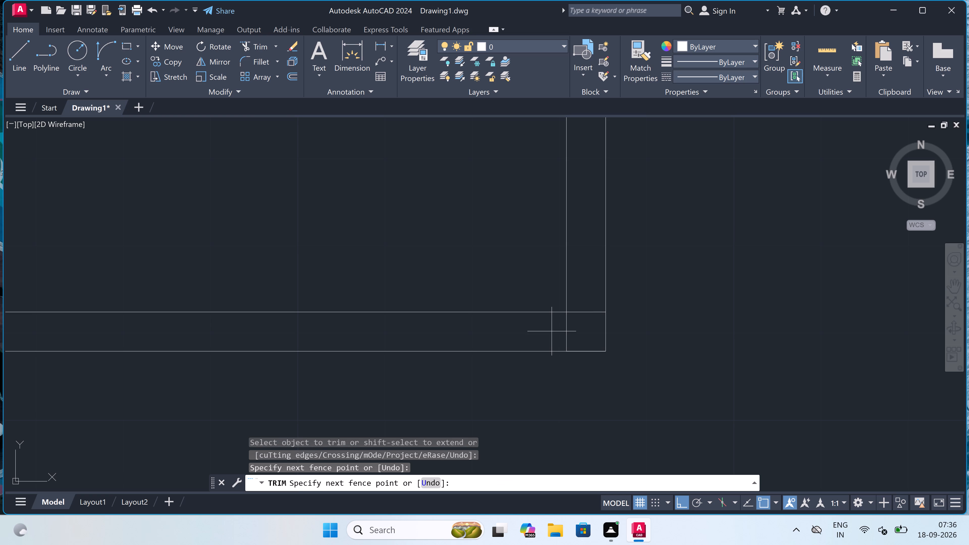
left_click(568, 333)
left_click(580, 326)
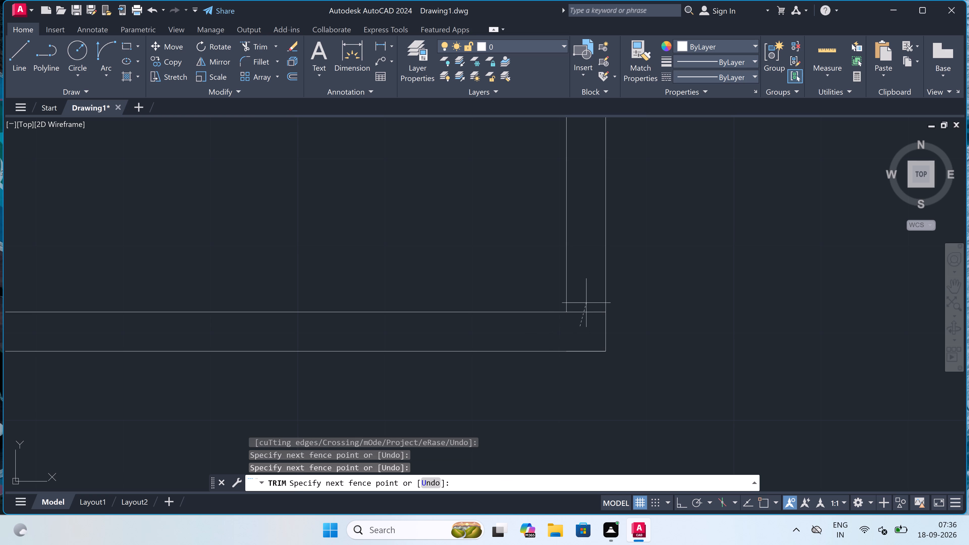
left_click(587, 298)
Trim the left outer wall's inner face line between the two lines of the horizontal partition.
scroll(587, 298, "down", 5)
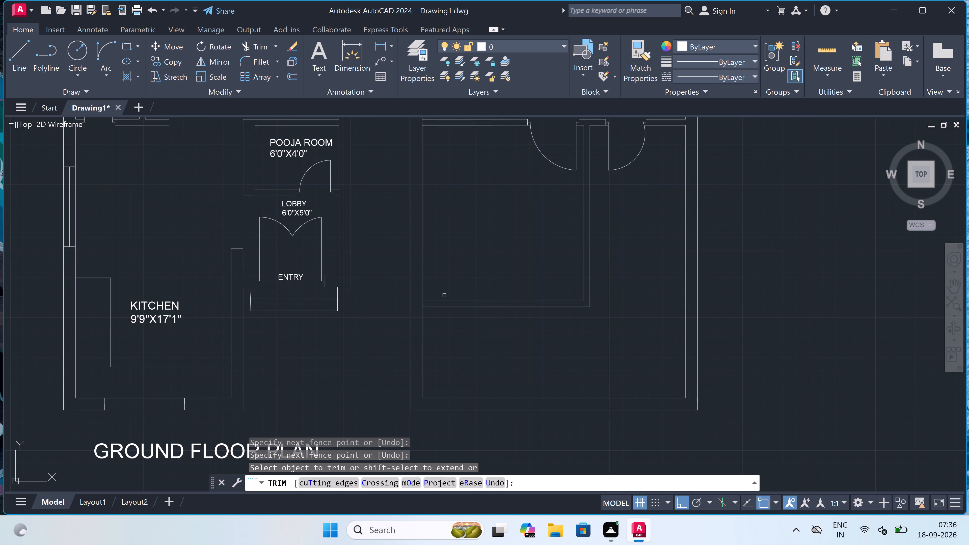
scroll(415, 301, "up", 3)
left_click(443, 311)
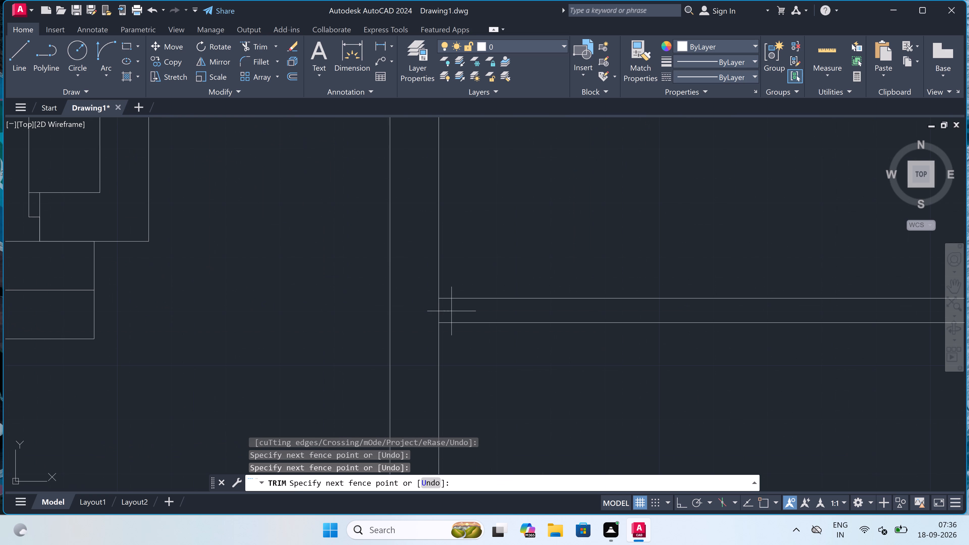
left_click(423, 308)
key("Escape")
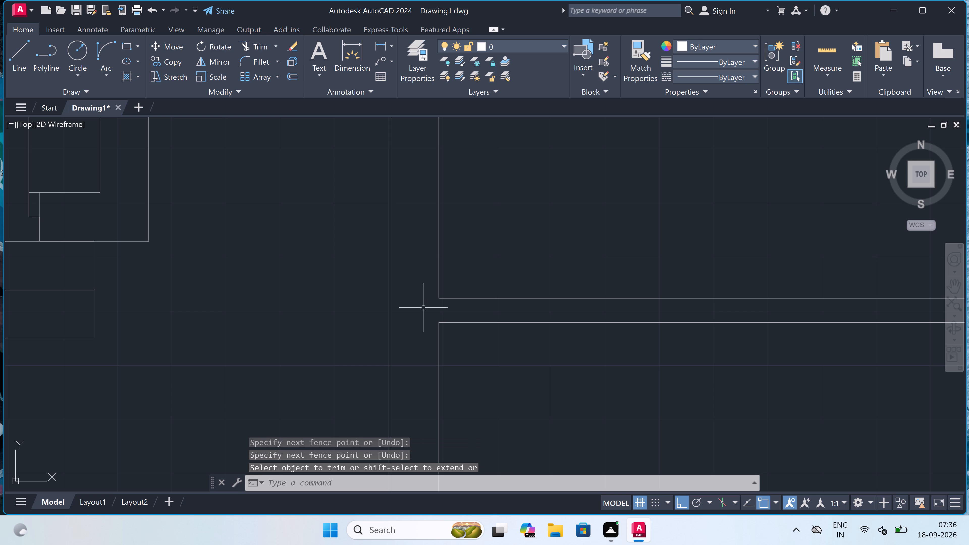
Copy both floor plans, including the ground floor title, horizontally to the right, clear of the originals.
scroll(450, 161, "down", 3)
scroll(448, 209, "down", 2)
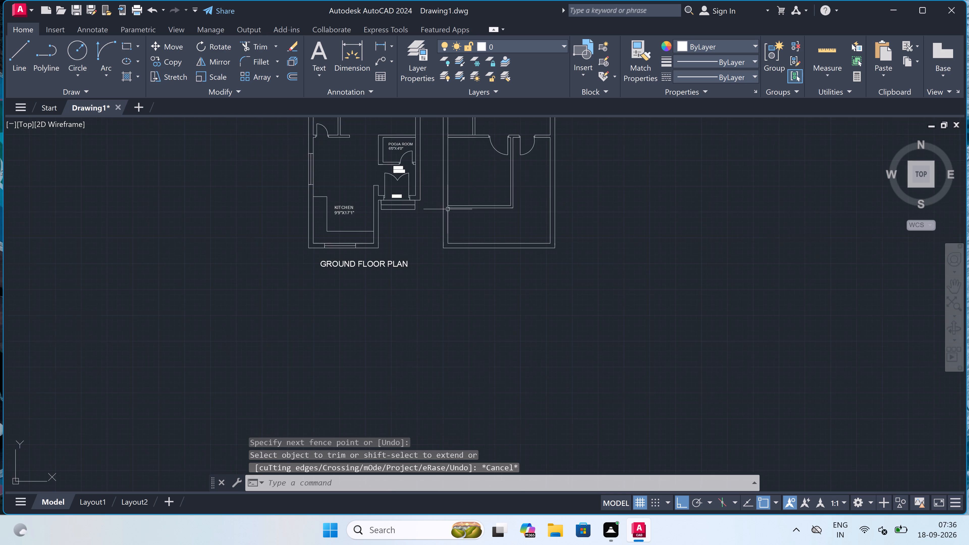
scroll(448, 209, "down", 6)
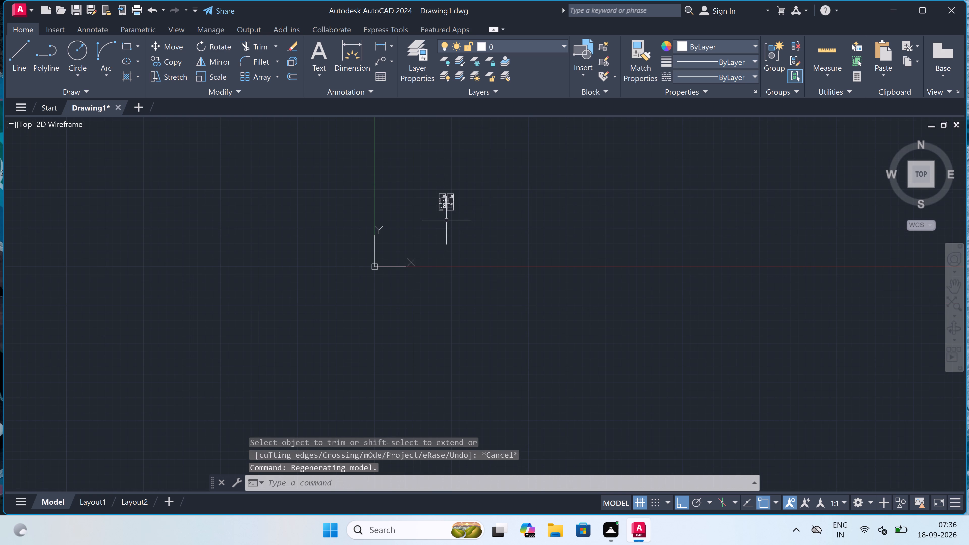
scroll(434, 177, "up", 4)
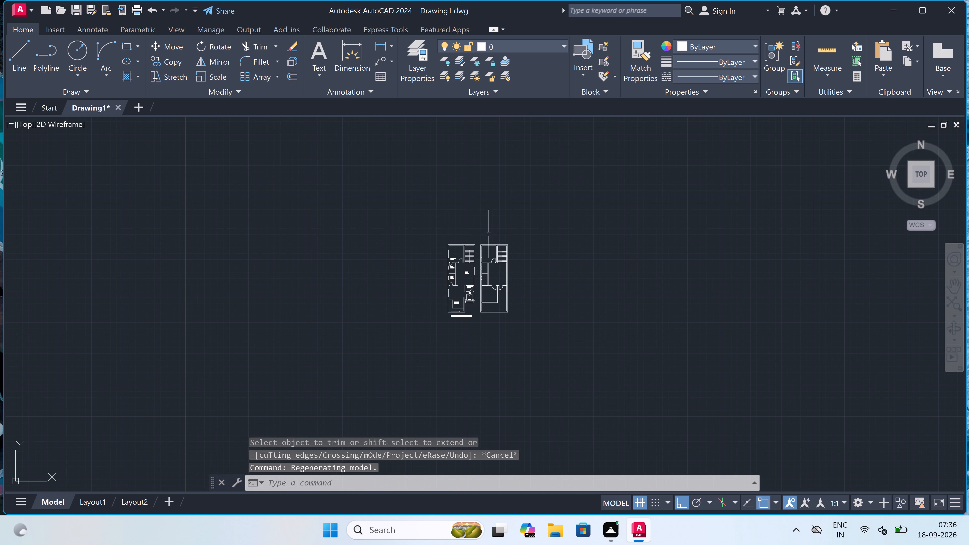
scroll(489, 234, "up", 1)
left_click_drag(569, 236, 568, 238)
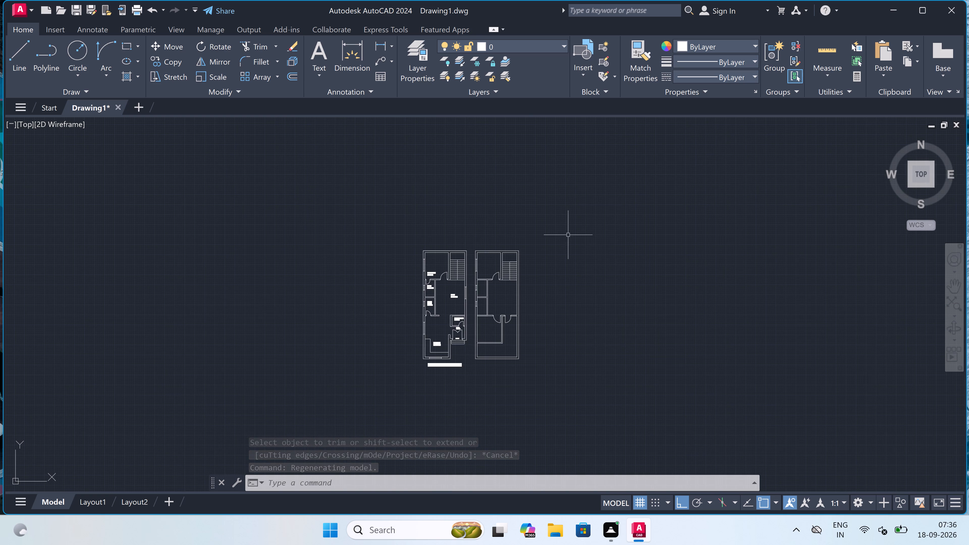
left_click(355, 387)
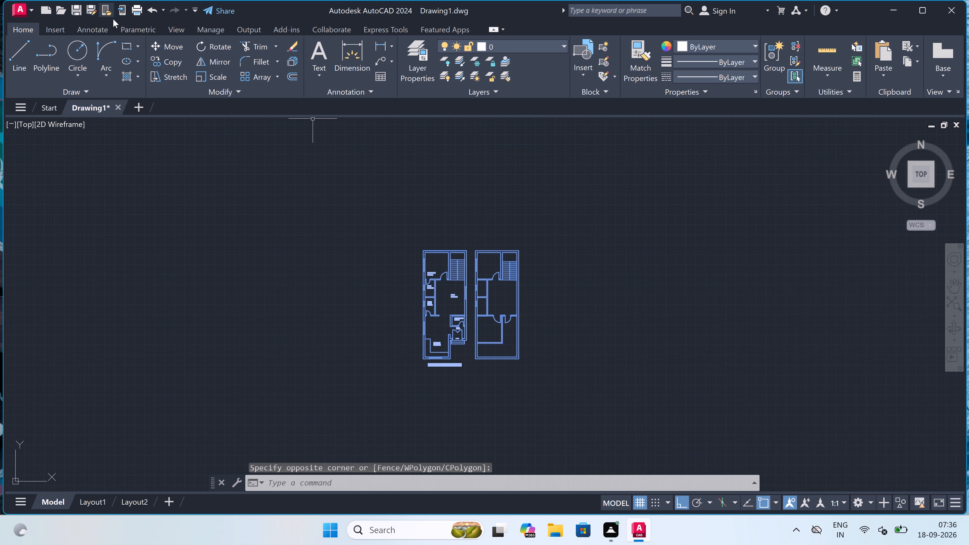
left_click(163, 58)
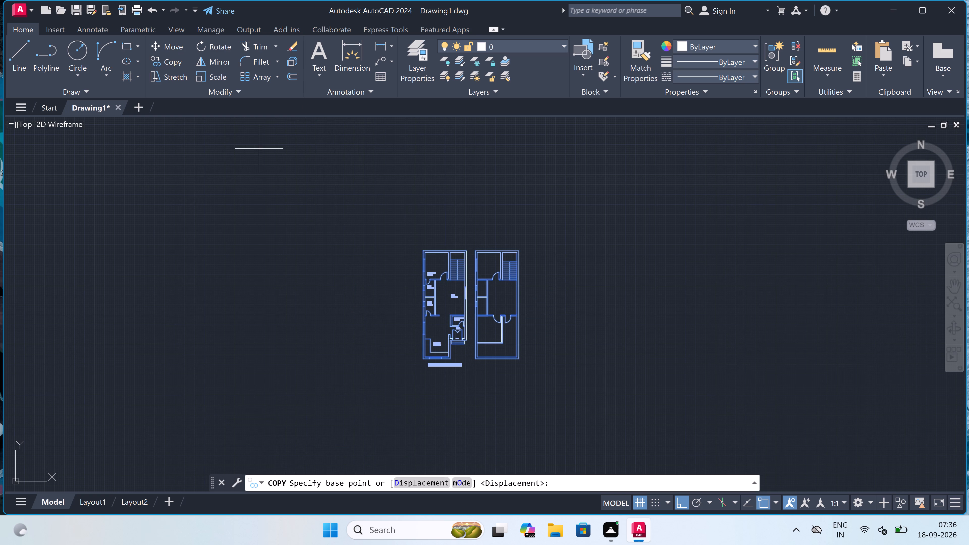
left_click(464, 290)
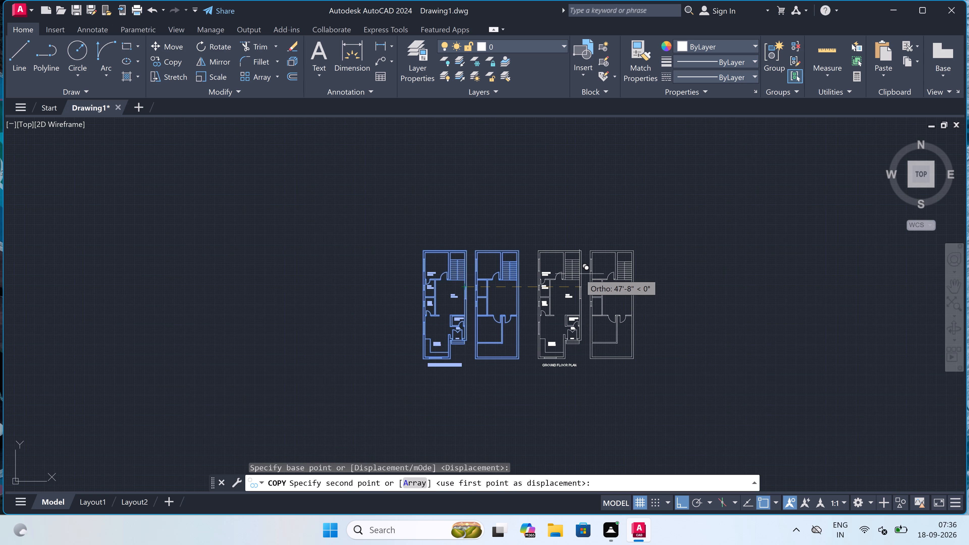
left_click(582, 269)
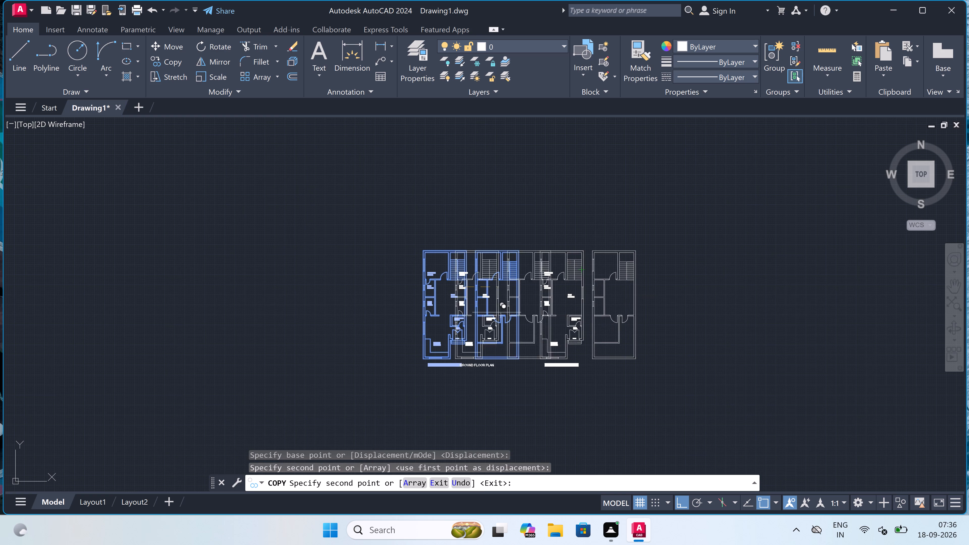
Draw a 5' window with end lines and a centre line in the second floor plan's right outer wall, level with the ground floor hall window.
key("Escape")
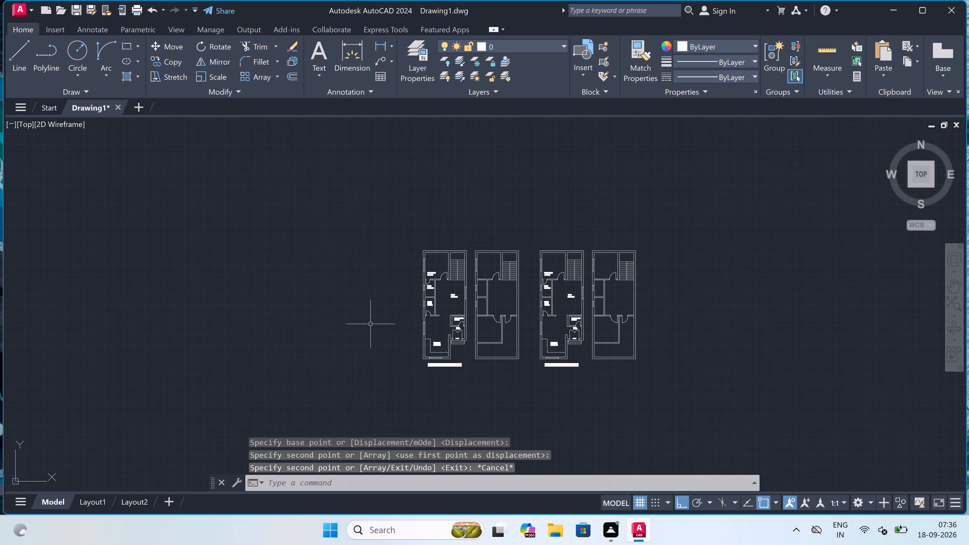
scroll(437, 292, "up", 1)
scroll(447, 290, "down", 3)
scroll(472, 273, "up", 1)
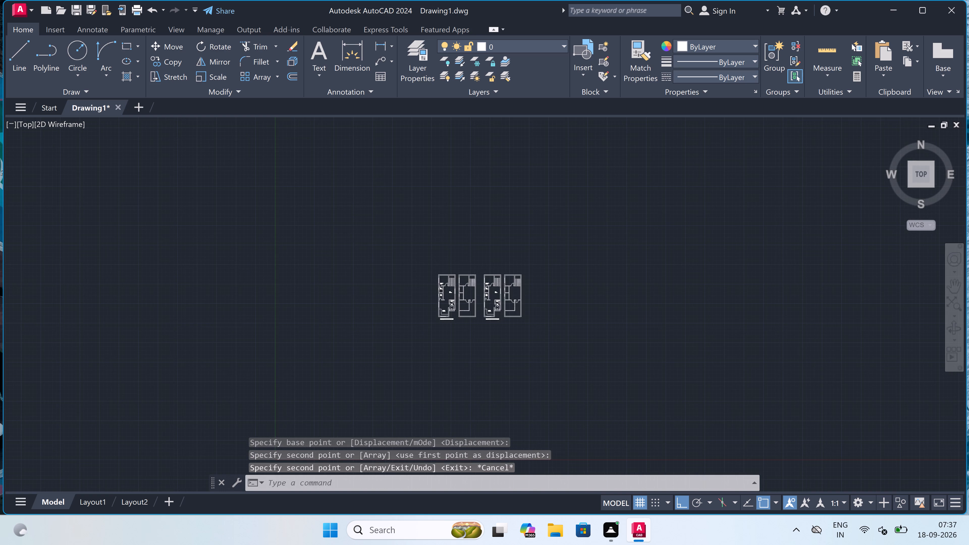
scroll(472, 273, "up", 1)
scroll(450, 294, "up", 2)
scroll(451, 293, "down", 1)
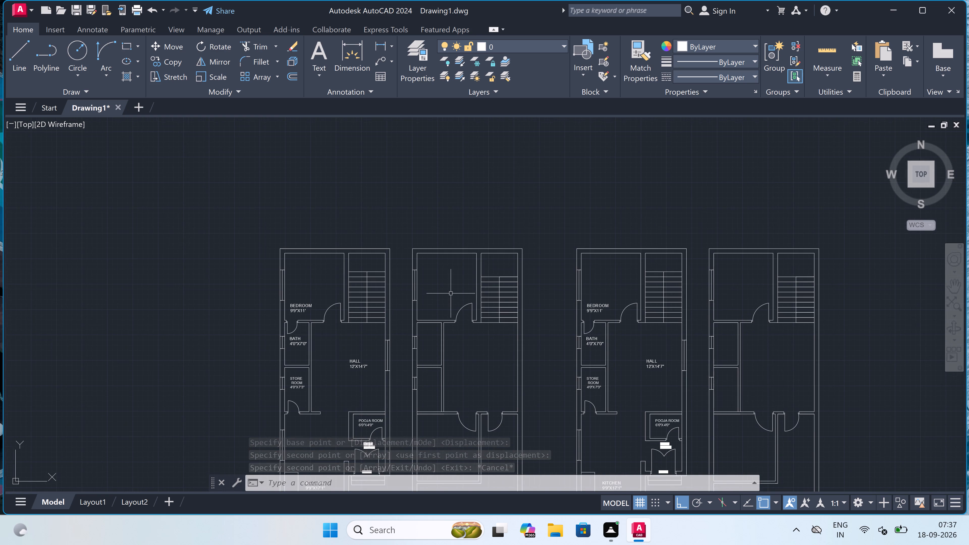
key("l")
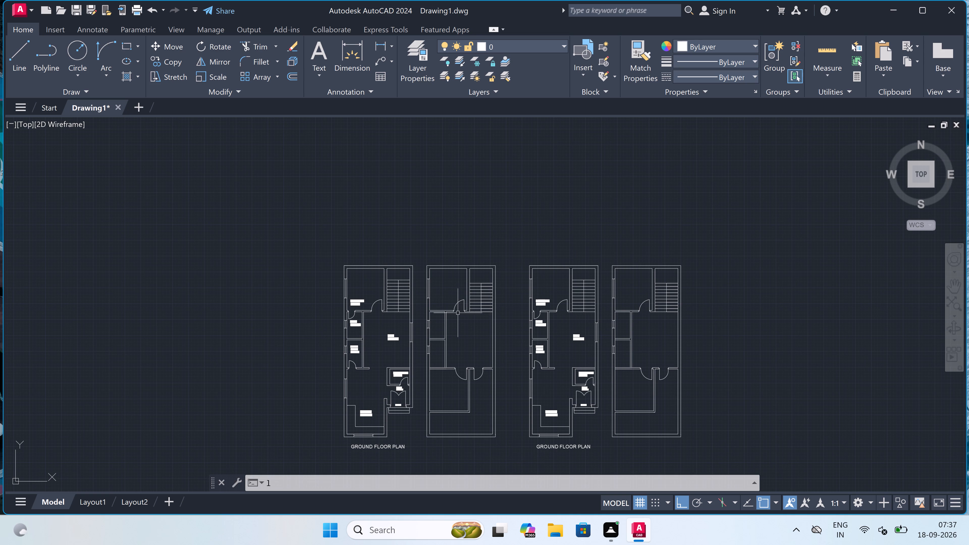
key("space")
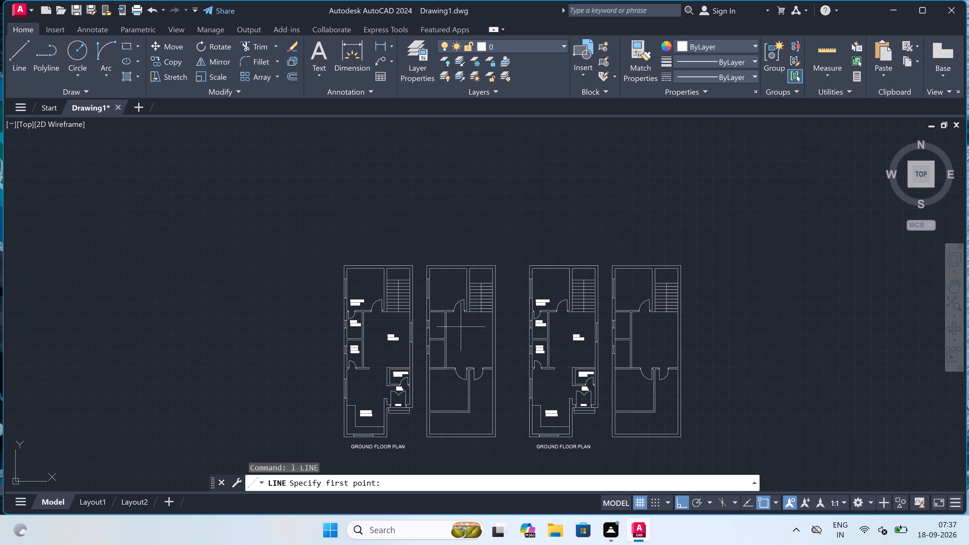
scroll(461, 327, "up", 2)
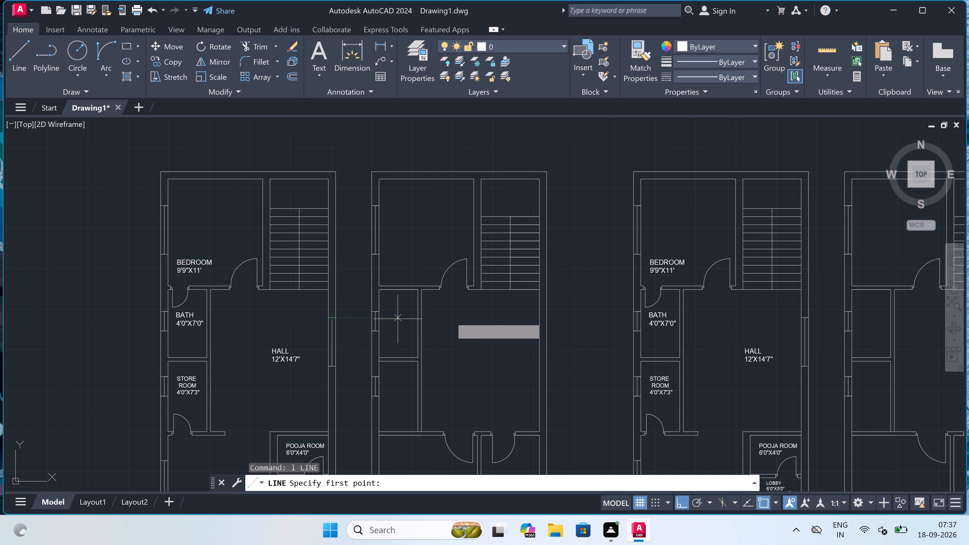
left_click(548, 318)
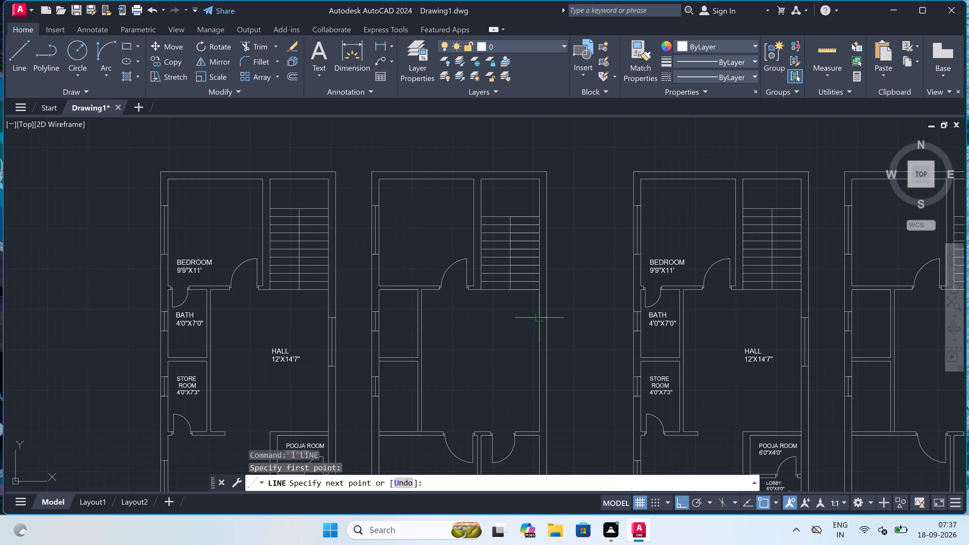
left_click(539, 316)
scroll(543, 316, "up", 3)
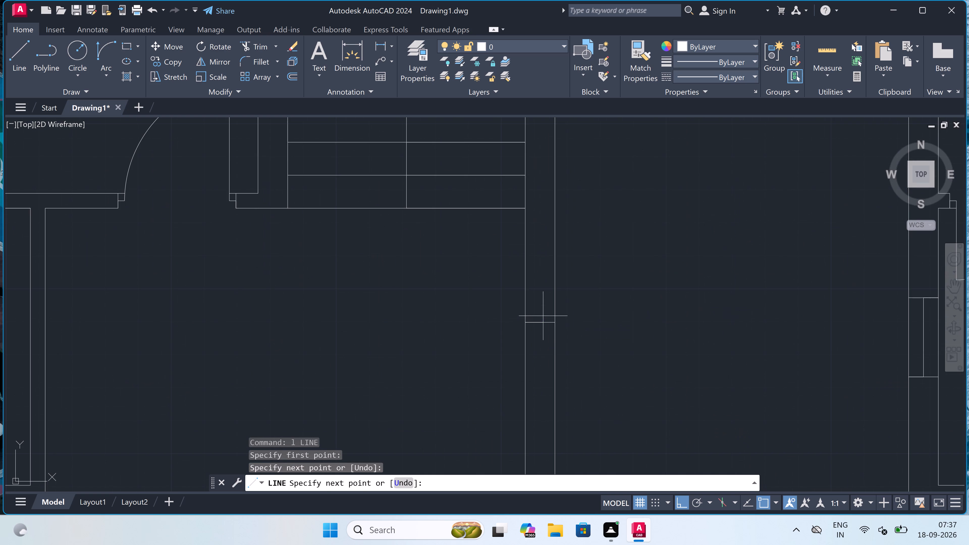
left_click(540, 324)
scroll(531, 386, "down", 3)
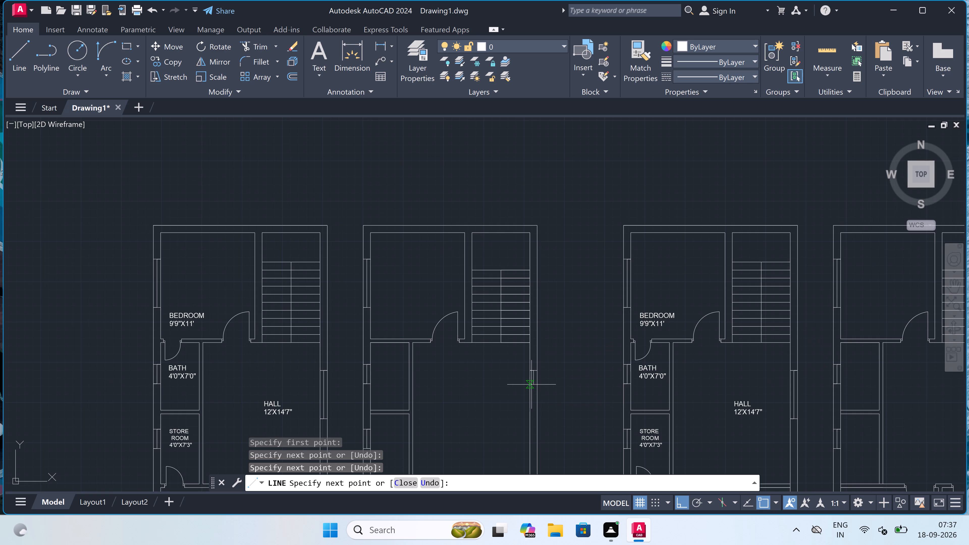
type("5'")
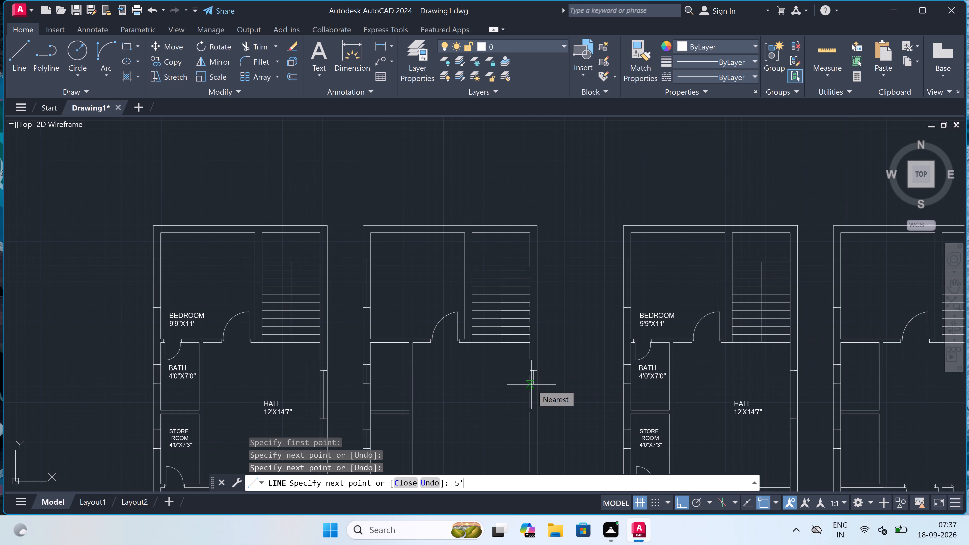
key("space")
scroll(531, 384, "down", 3)
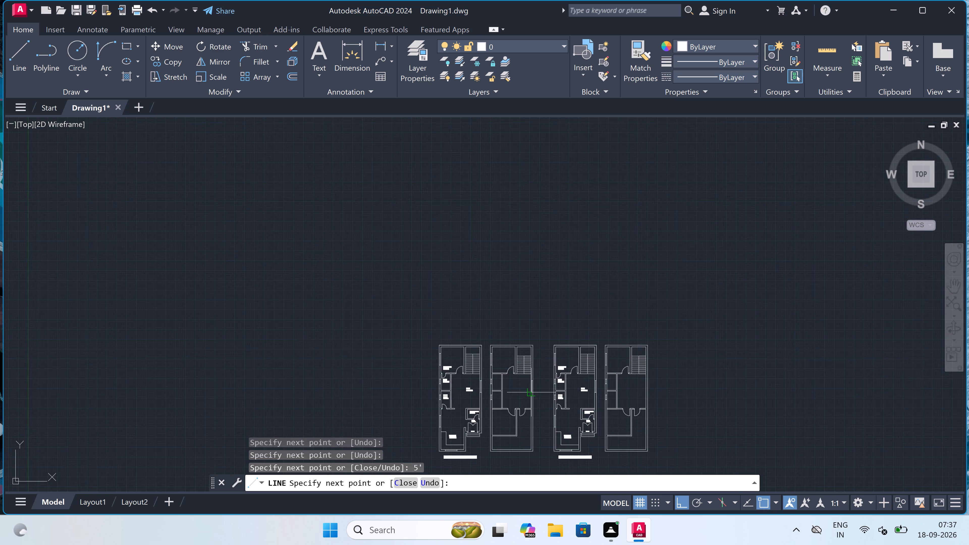
scroll(529, 392, "up", 3)
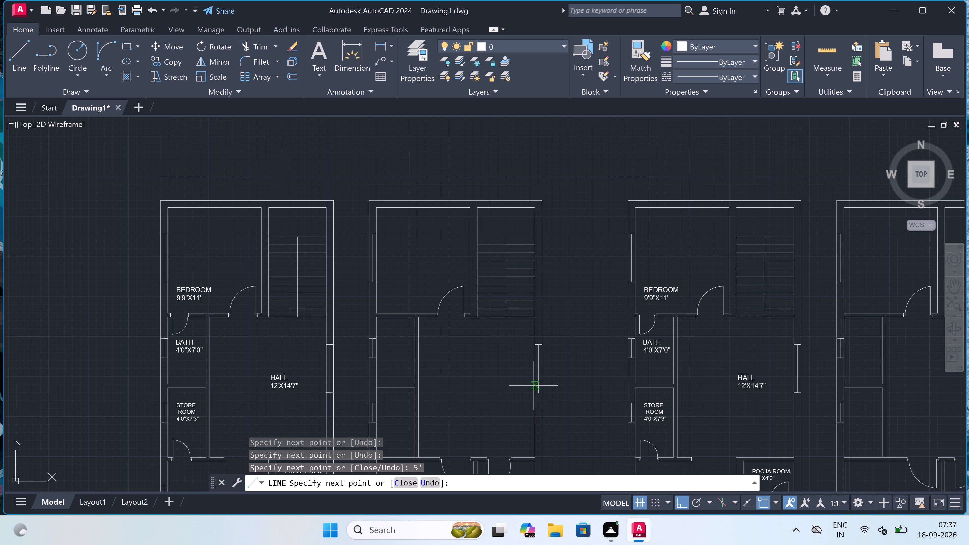
left_click(532, 391)
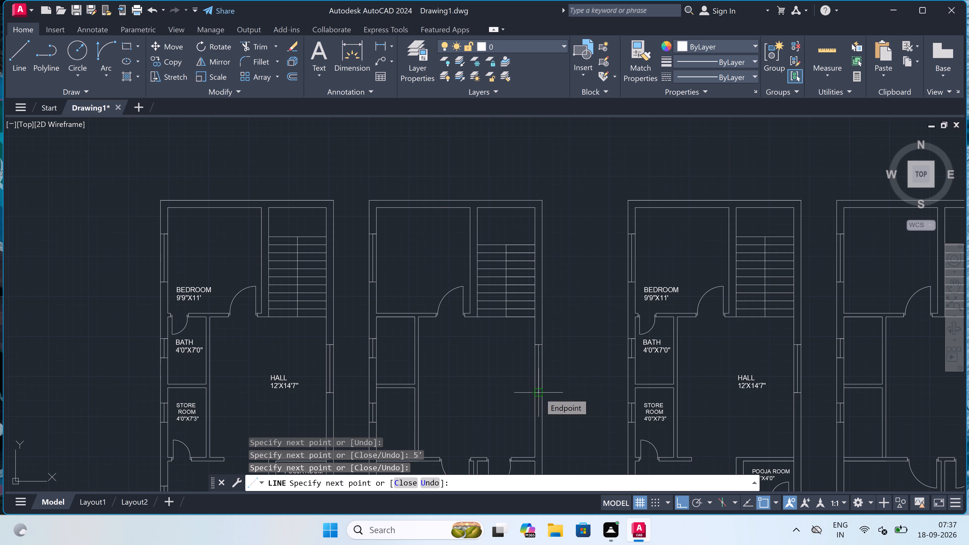
scroll(540, 393, "up", 3)
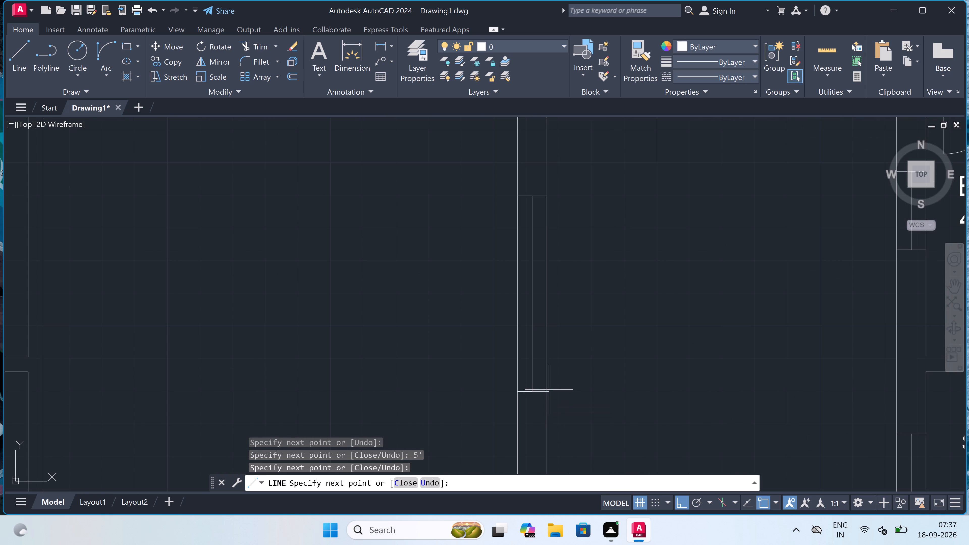
left_click_drag(547, 390, 546, 384)
key("Escape")
Draw a 5' window with end lines and a centre line in the second floor plan's left outer wall, beside the lower room.
scroll(538, 359, "down", 5)
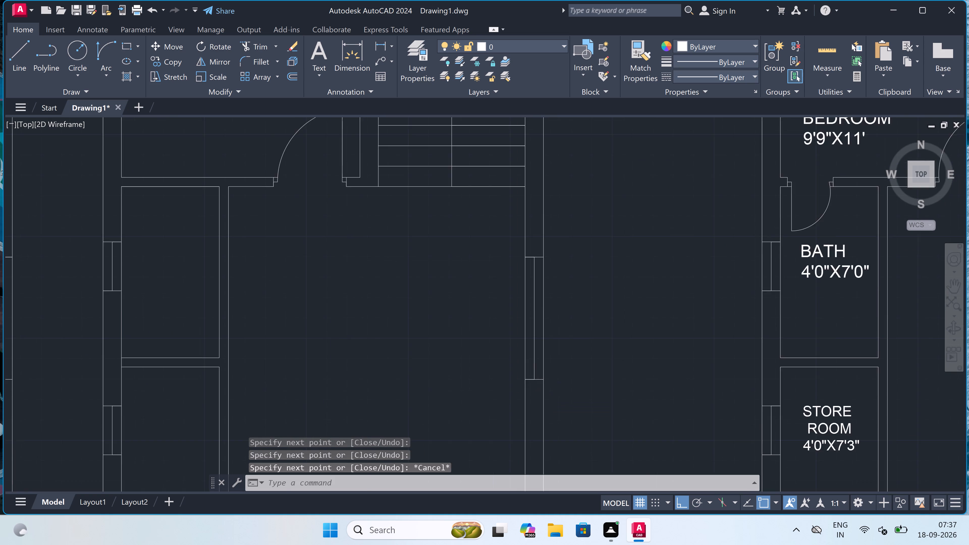
scroll(537, 358, "down", 2)
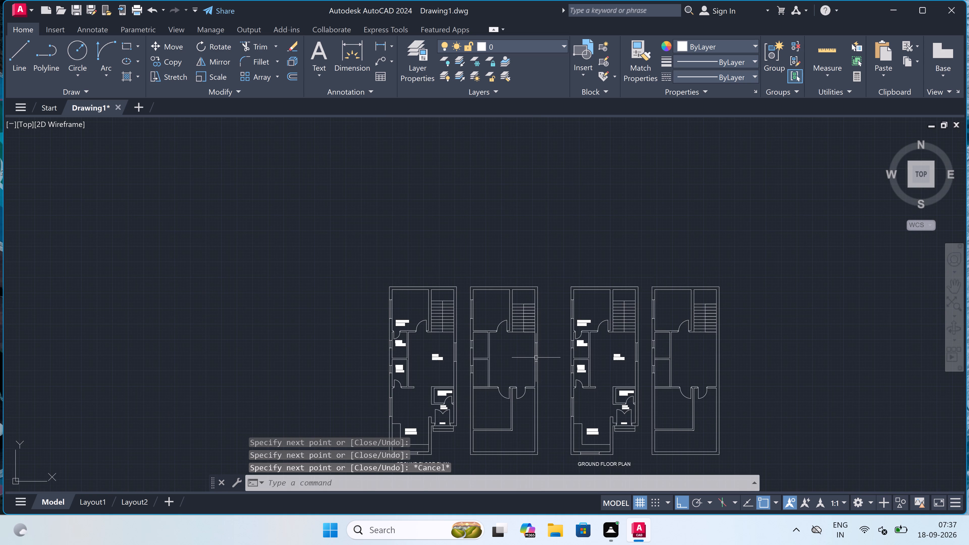
scroll(536, 359, "down", 1)
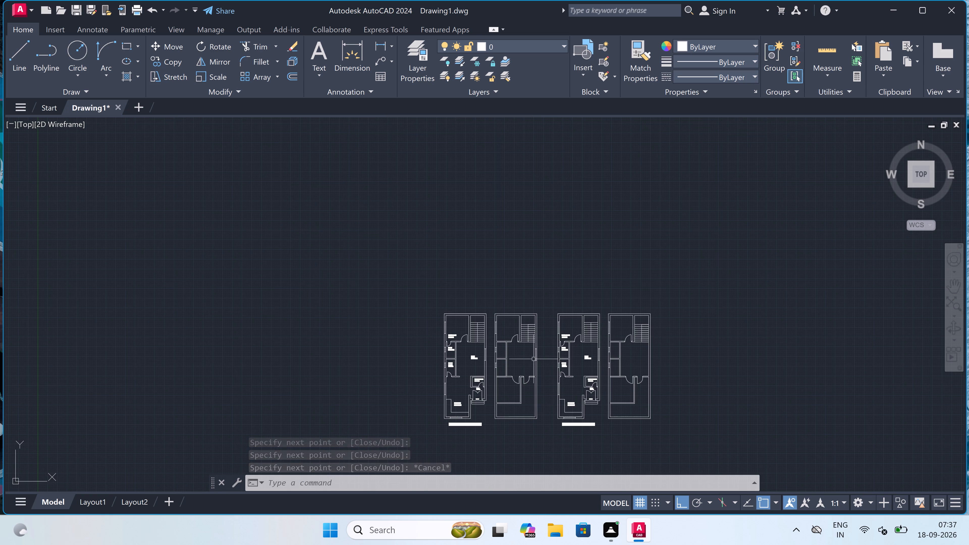
scroll(497, 388, "up", 3)
key("space")
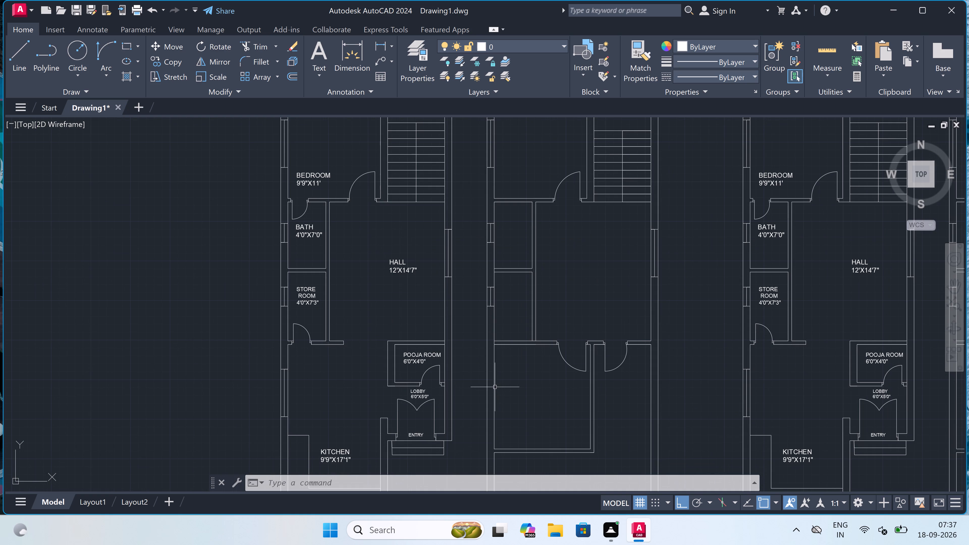
left_click(486, 371)
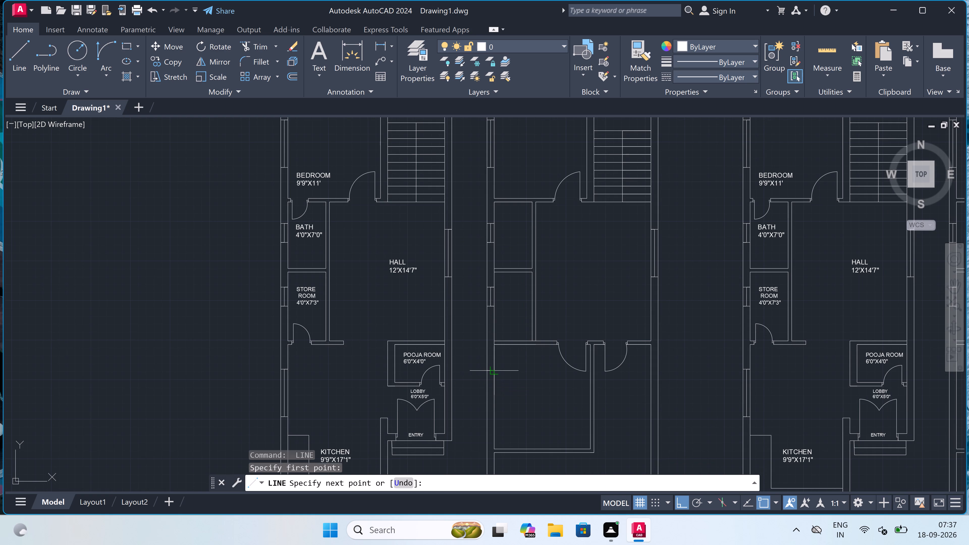
left_click(495, 369)
scroll(492, 368, "up", 3)
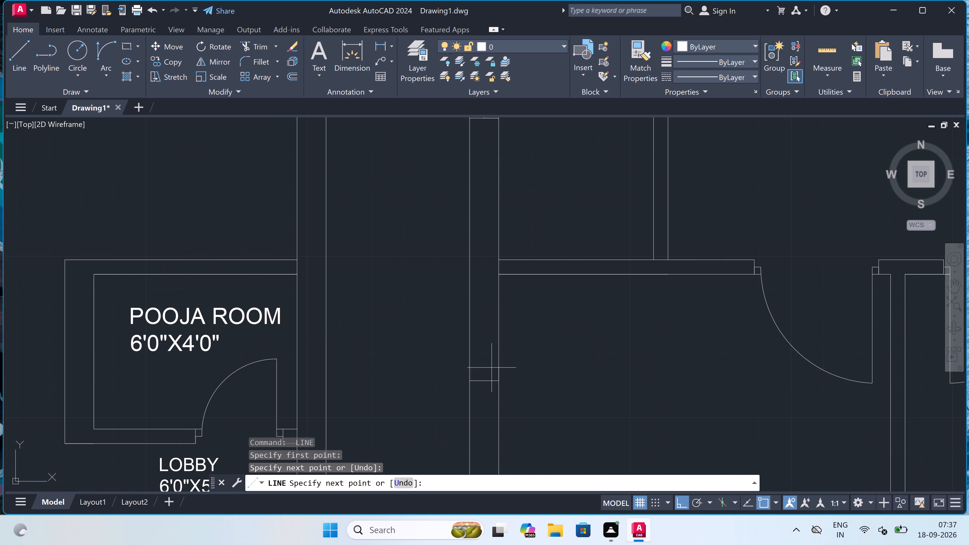
left_click(483, 382)
scroll(483, 382, "down", 4)
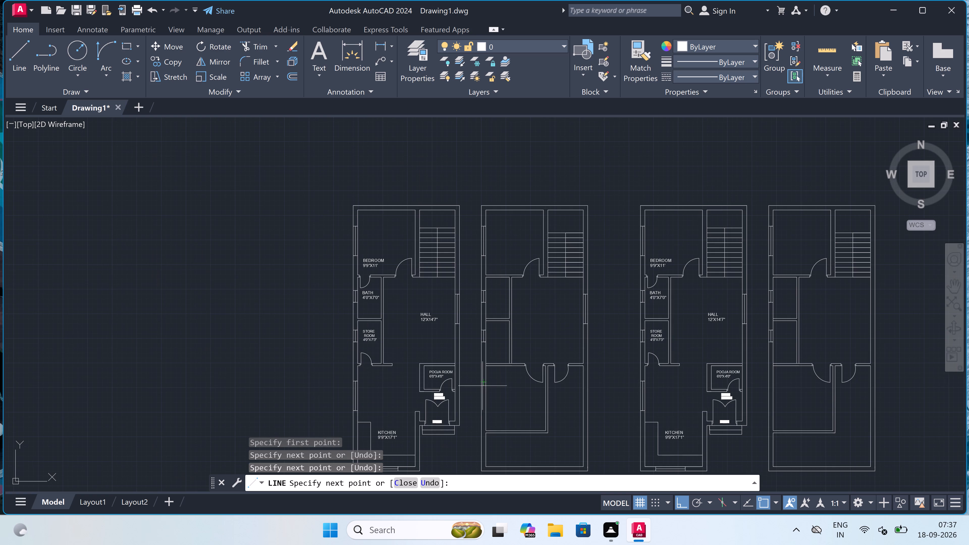
scroll(477, 416, "up", 4)
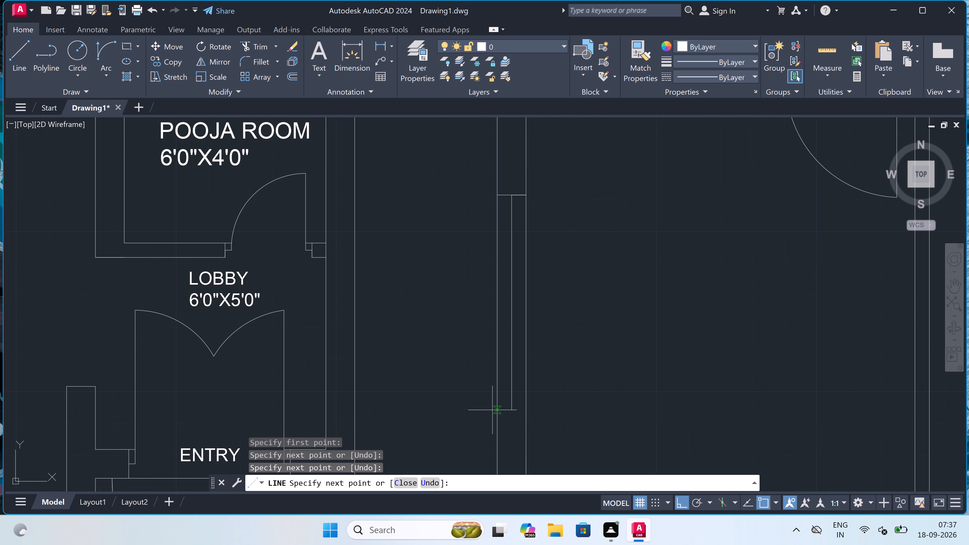
type("5'")
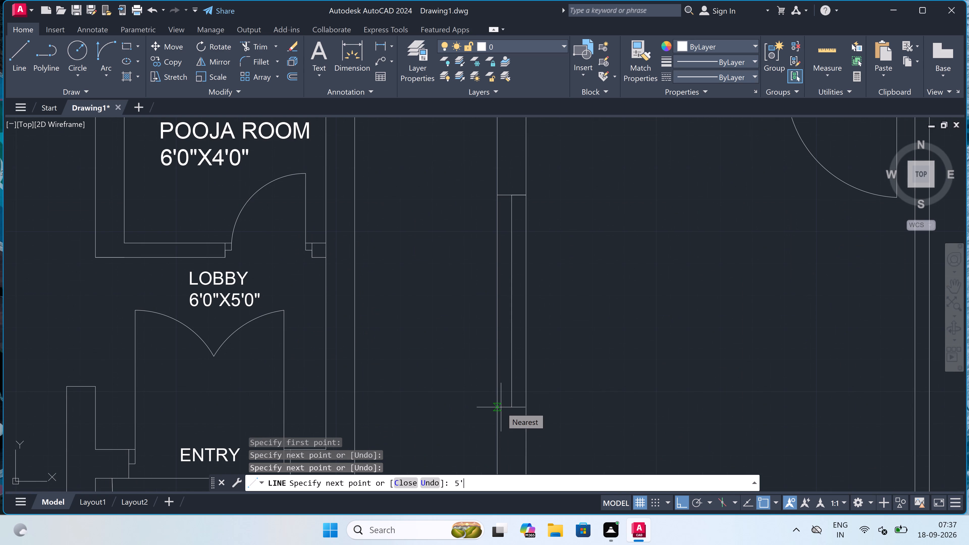
key("space")
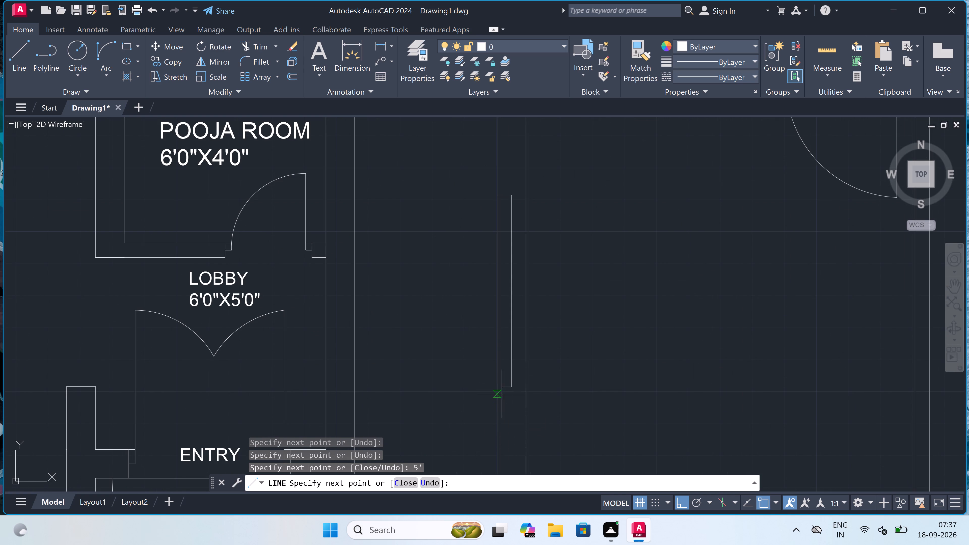
left_click(498, 390)
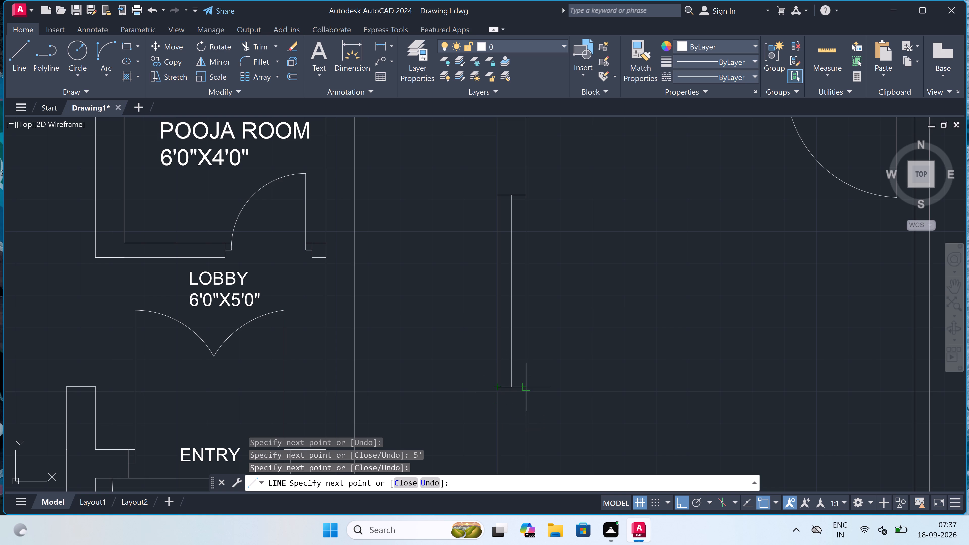
left_click(529, 387)
key("Escape")
Delete the copies of both floor plans and the copied ground floor title to the right of the originals.
scroll(507, 349, "down", 4)
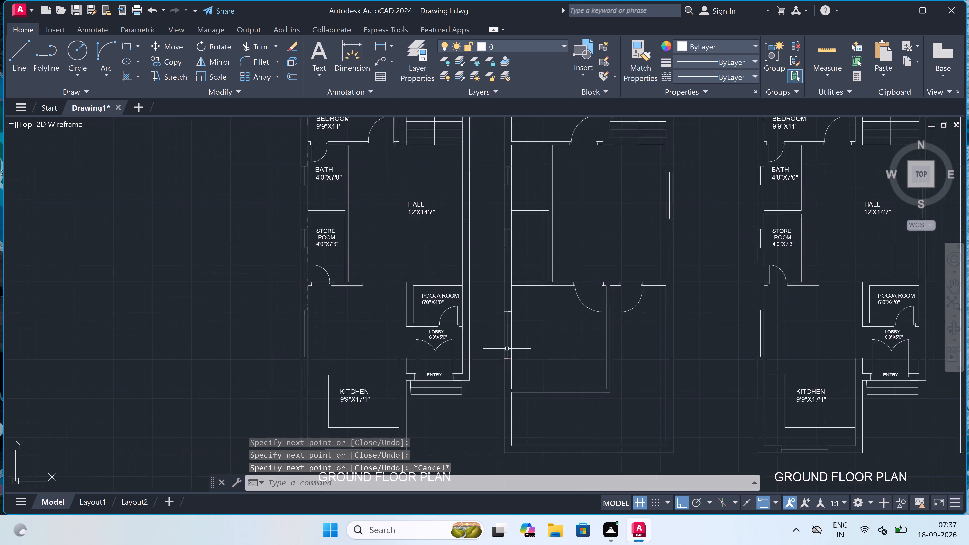
scroll(507, 349, "down", 1)
scroll(512, 355, "up", 2)
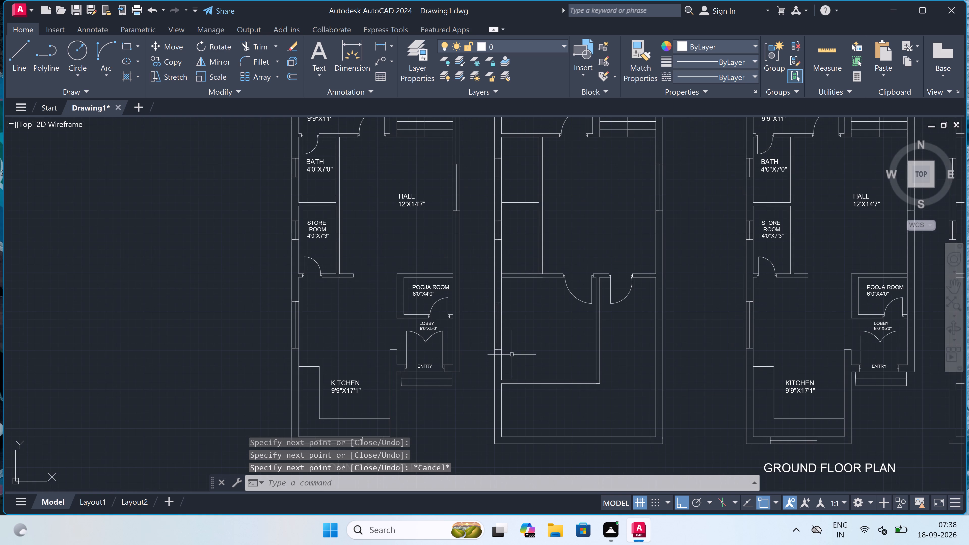
scroll(512, 355, "down", 1)
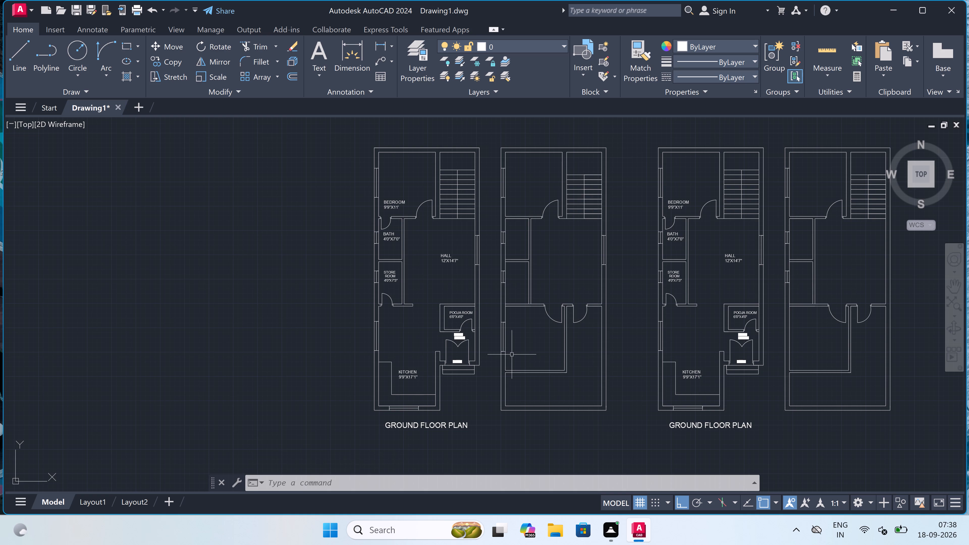
key("Escape")
scroll(512, 355, "down", 2)
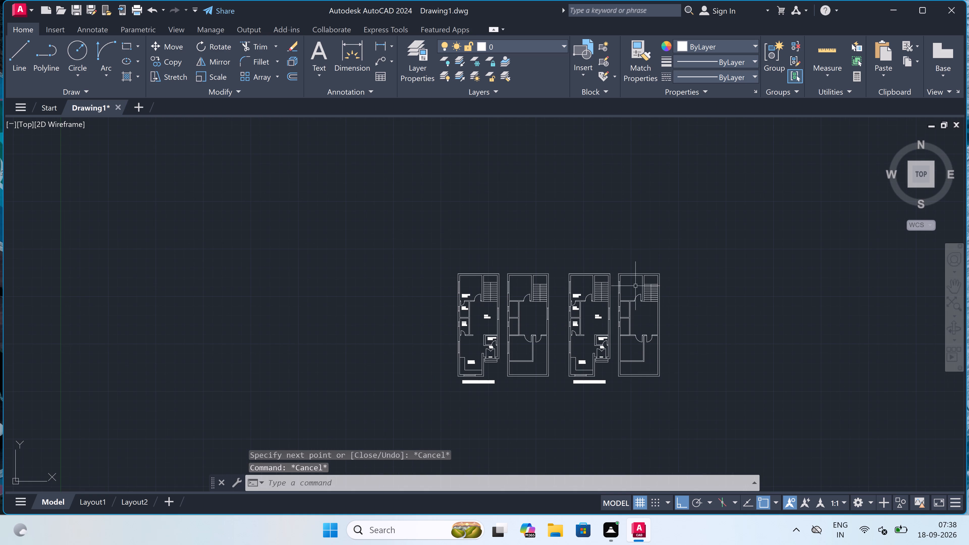
left_click_drag(690, 257, 686, 269)
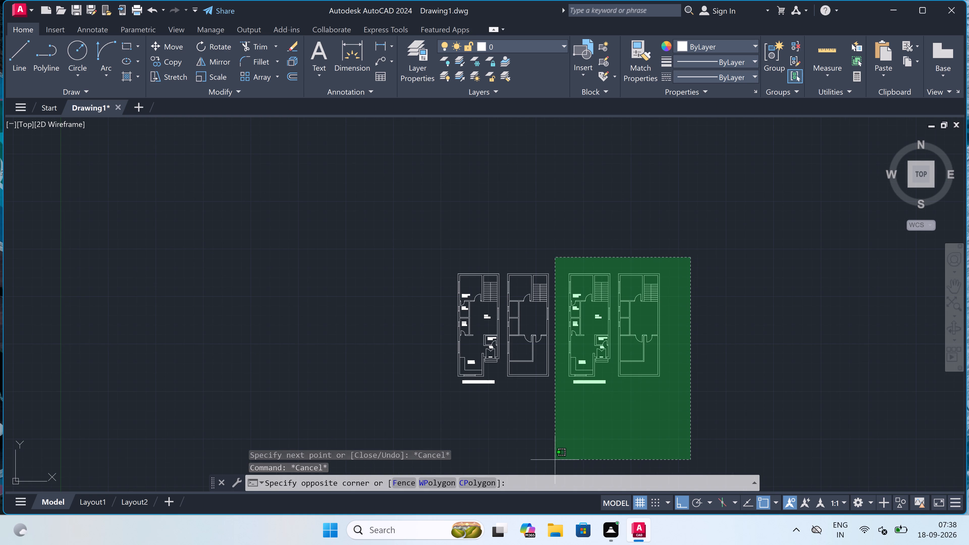
left_click(555, 459)
key("Delete")
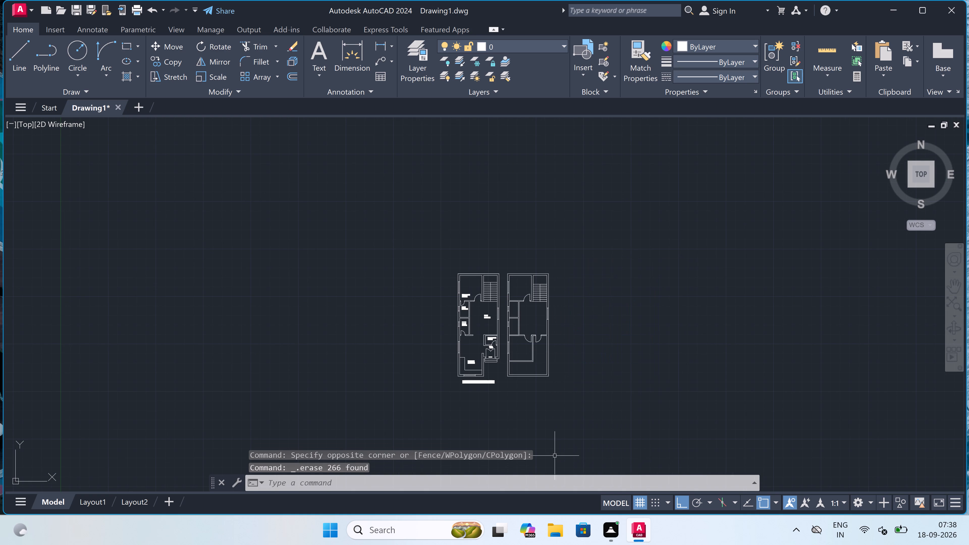
Copy both updated floor plans, including the ground floor title, horizontally to the right, clear of the originals.
left_click(585, 260)
left_click(399, 411)
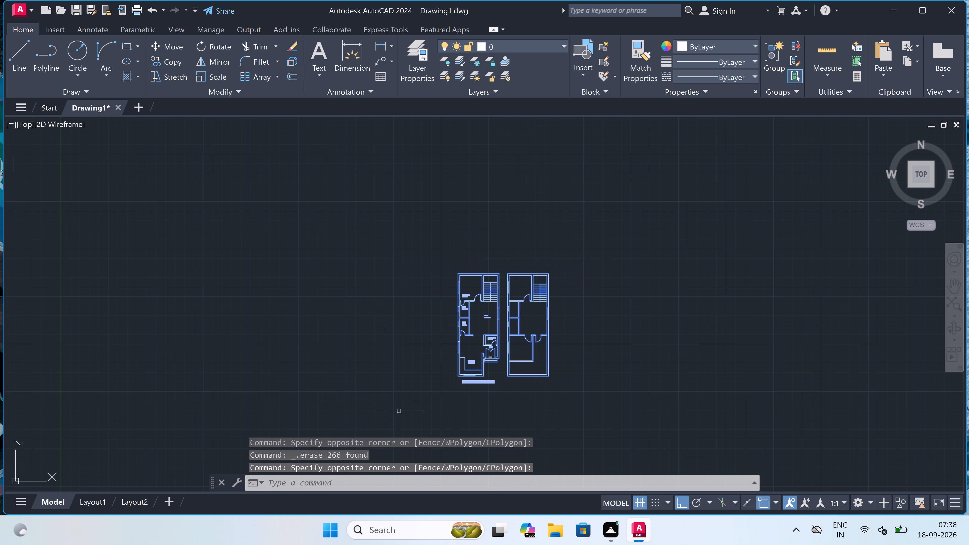
left_click_drag(156, 57, 153, 59)
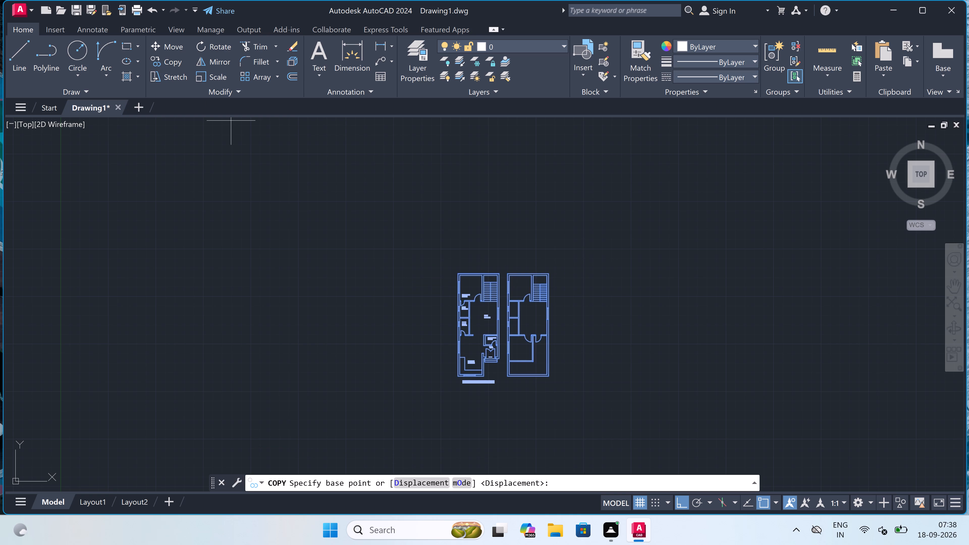
left_click(506, 339)
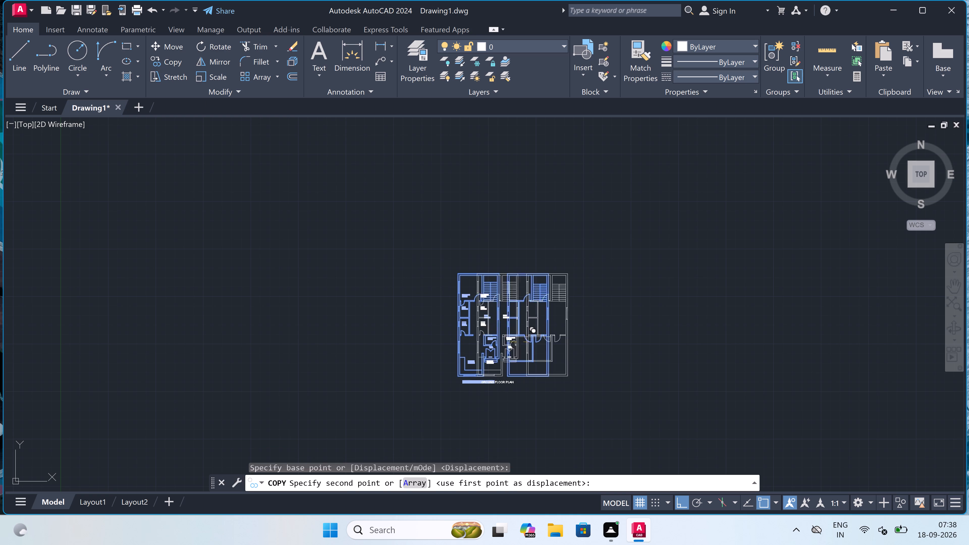
left_click(611, 334)
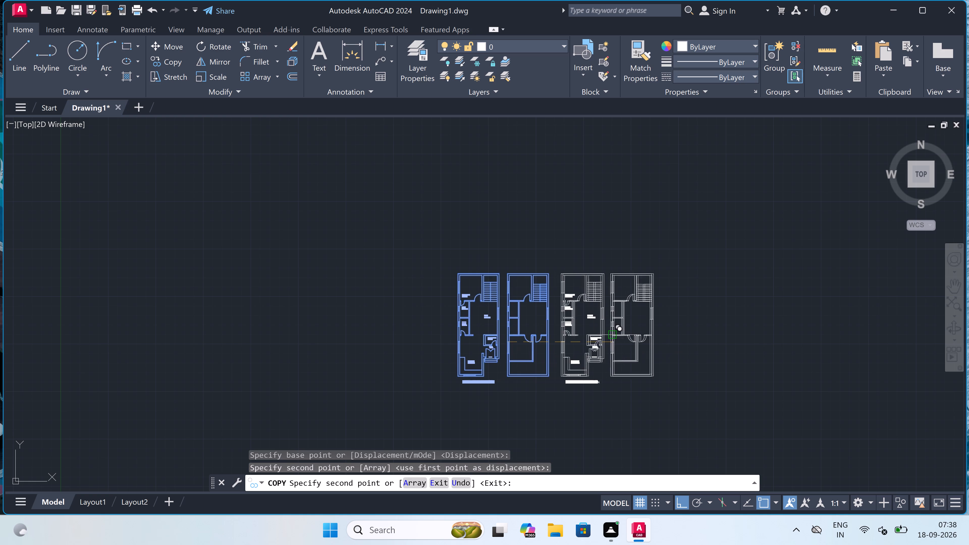
key("Escape")
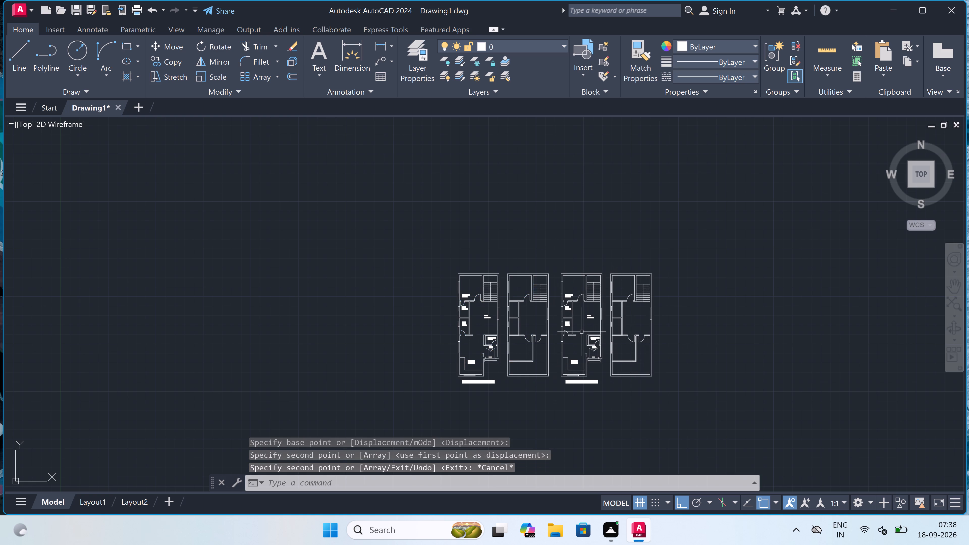
Add the two-line multiline text label BEDROOM, 9'9"X11' in the original second floor plan's upper room, near its left wall.
scroll(568, 331, "up", 3)
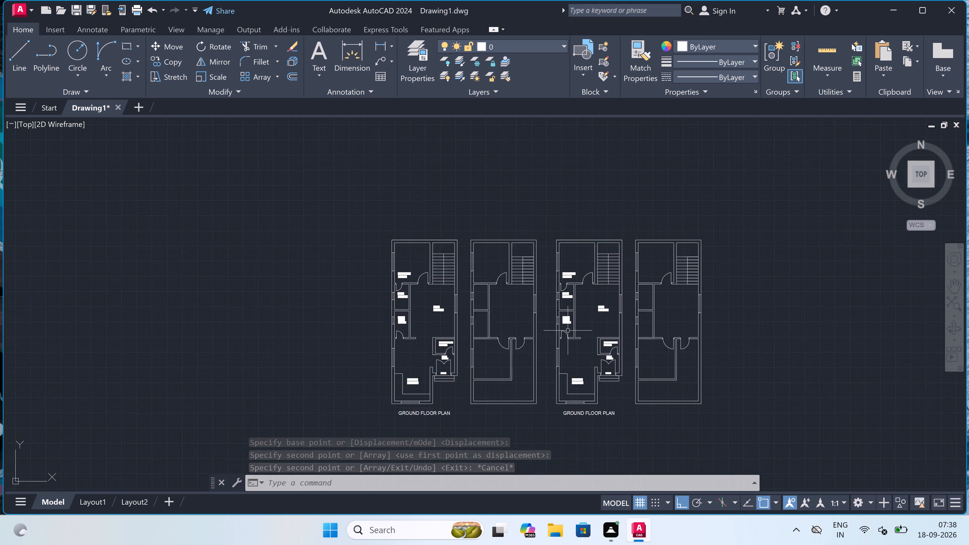
scroll(568, 331, "down", 2)
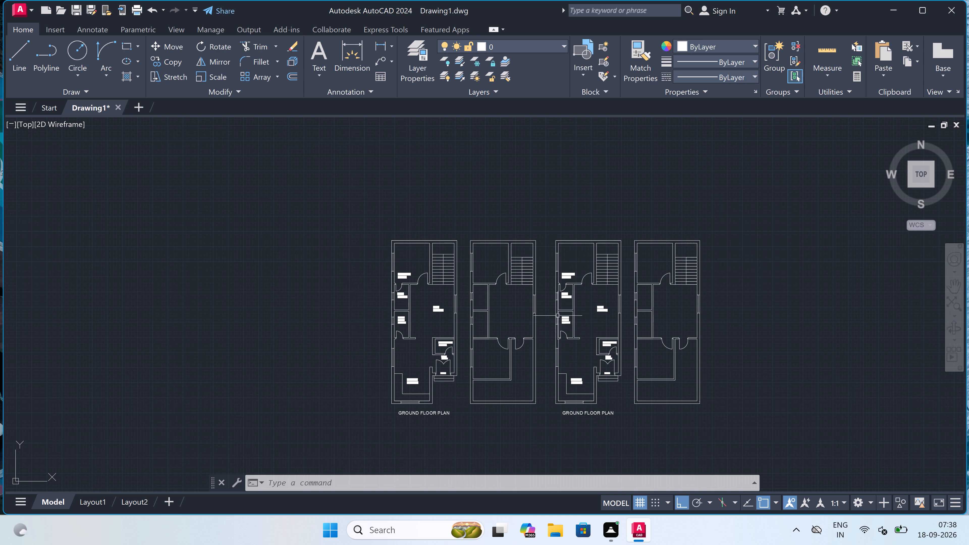
scroll(497, 290, "up", 1)
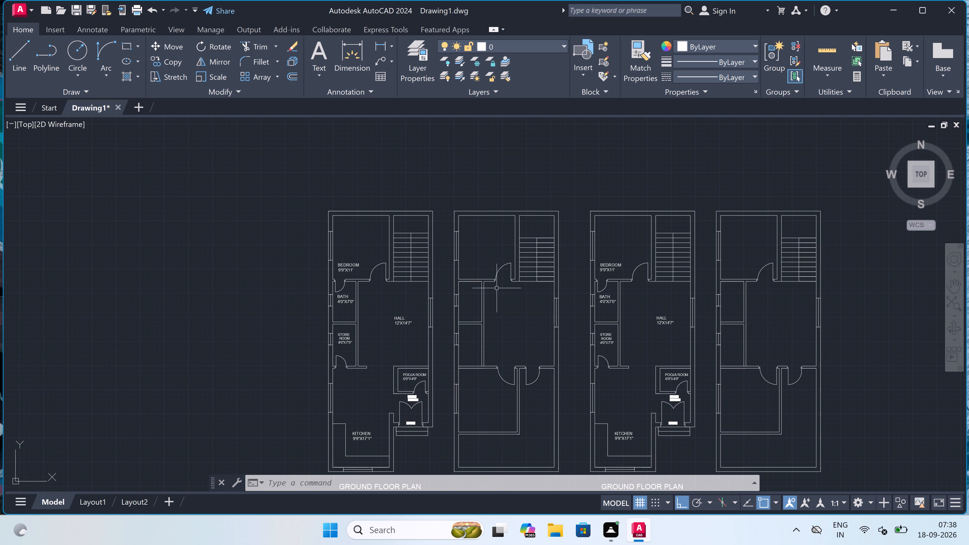
scroll(490, 261, "up", 2)
type("mt")
key("space")
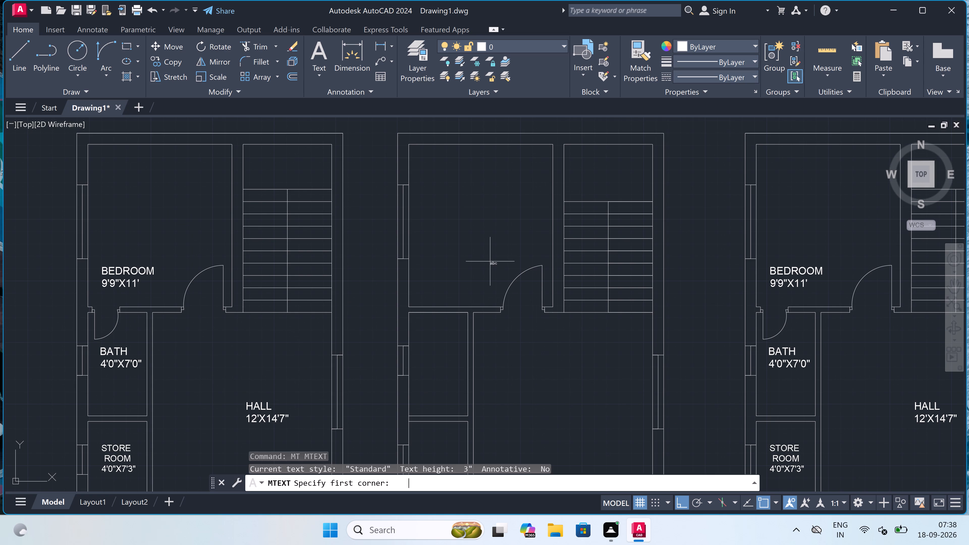
scroll(487, 265, "up", 1)
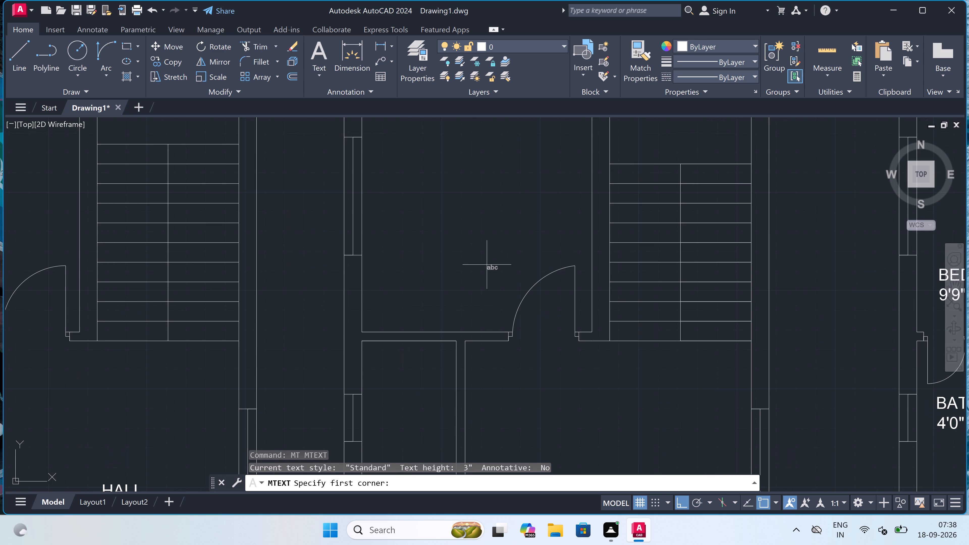
scroll(360, 281, "down", 1)
left_click(369, 279)
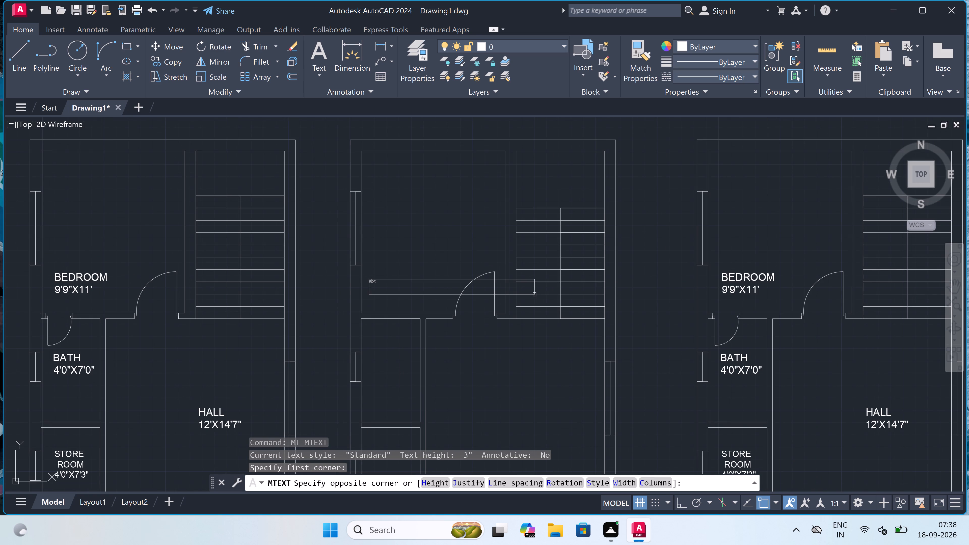
left_click(597, 296)
scroll(379, 290, "up", 1)
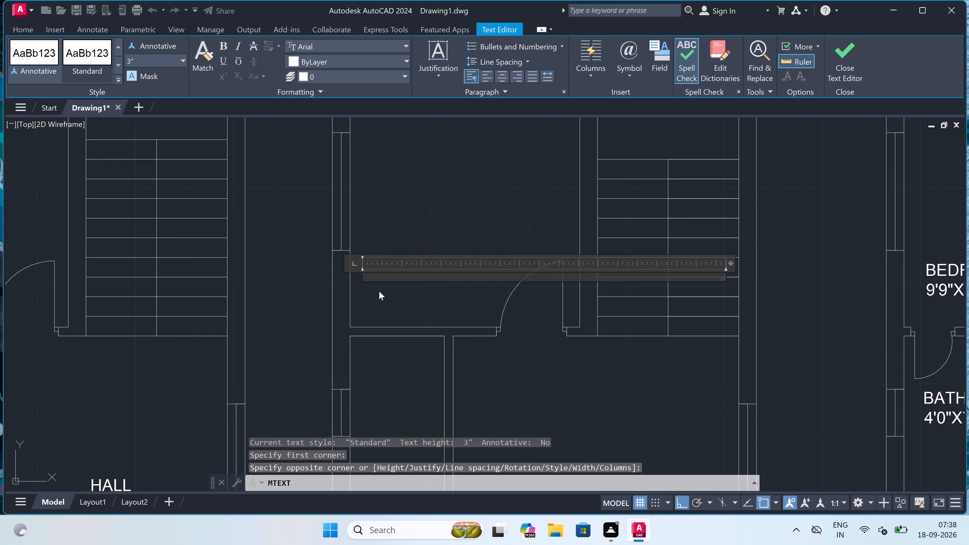
type("be")
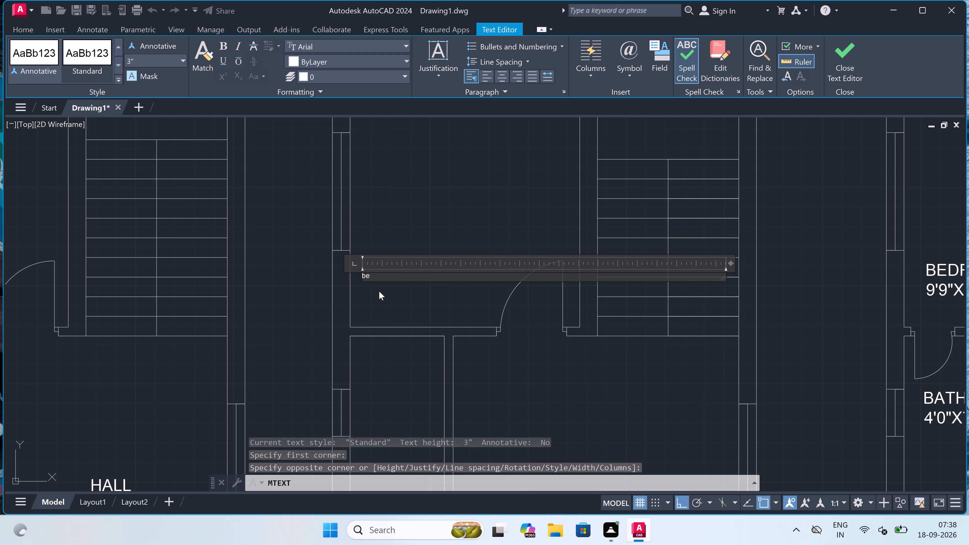
key("BackSpace")
key("BackSpace")
key("BackSpace")
key("BackSpace")
key("BackSpace")
key("BackSpace")
key("BackSpace")
key("BackSpace")
key("BackSpace")
key("BackSpace")
key("BackSpace")
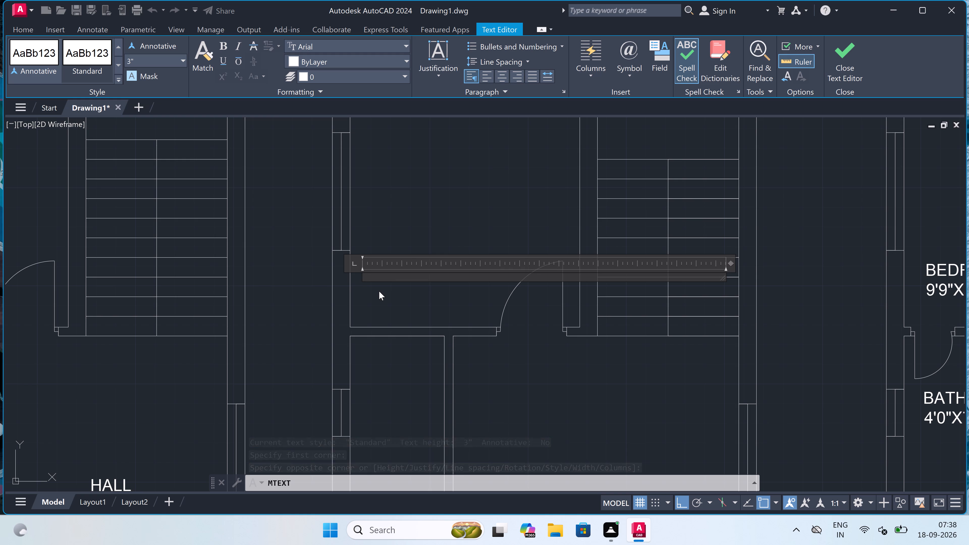
type("BEDROOM")
key("Return")
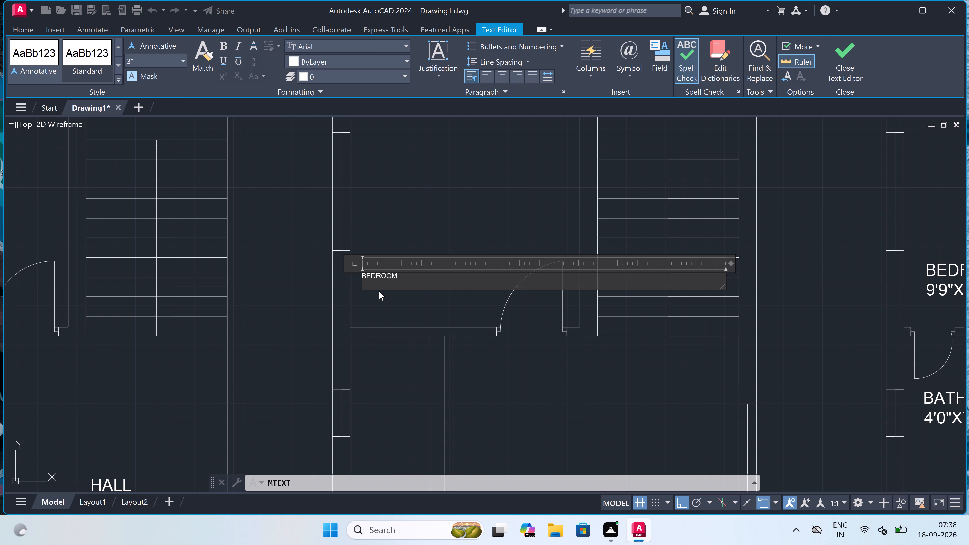
type("9'")
key("8")
key("BackSpace")
key("9")
key("shift+quotedbl")
key("x")
type("11'")
left_click(407, 297)
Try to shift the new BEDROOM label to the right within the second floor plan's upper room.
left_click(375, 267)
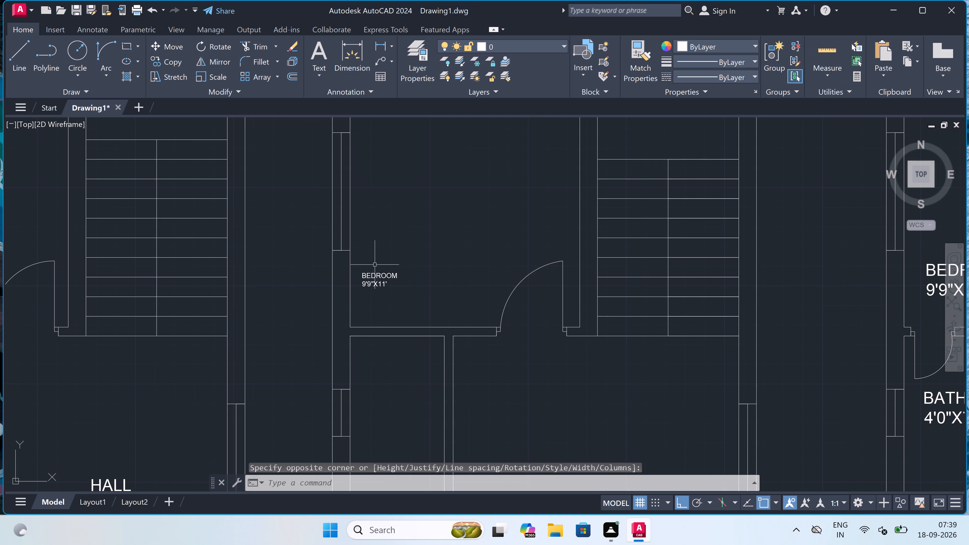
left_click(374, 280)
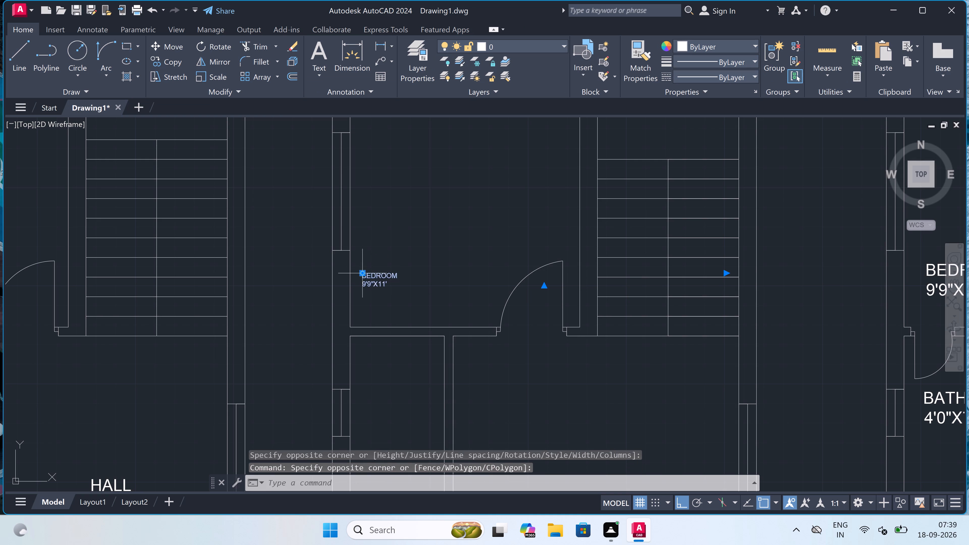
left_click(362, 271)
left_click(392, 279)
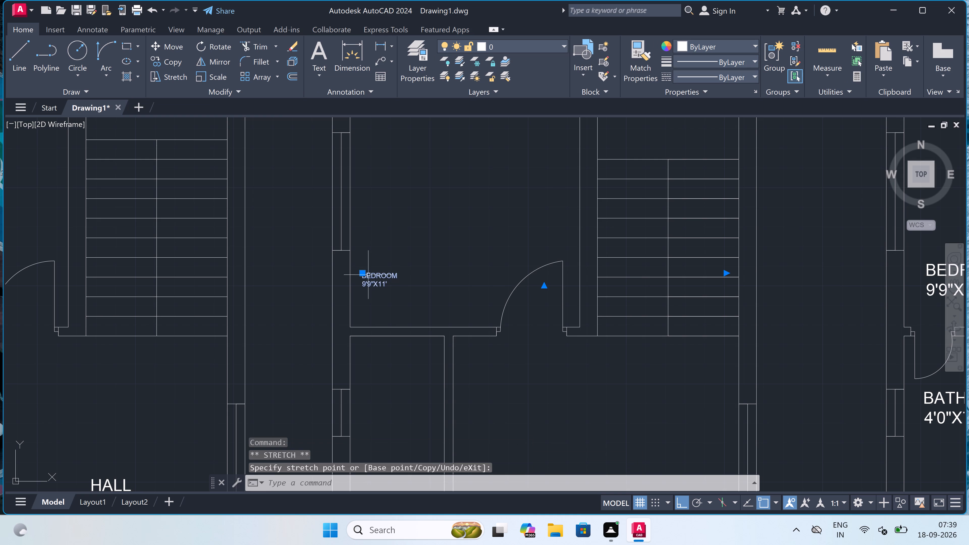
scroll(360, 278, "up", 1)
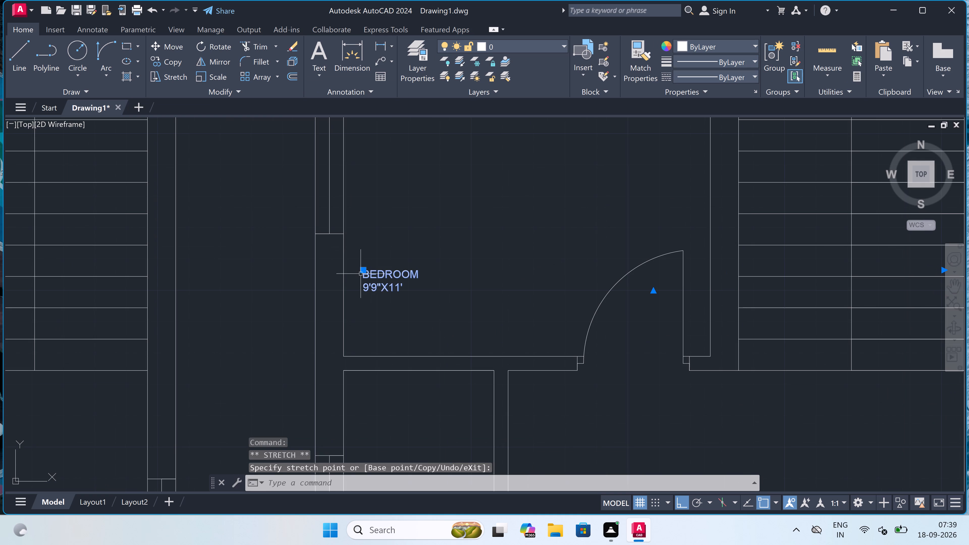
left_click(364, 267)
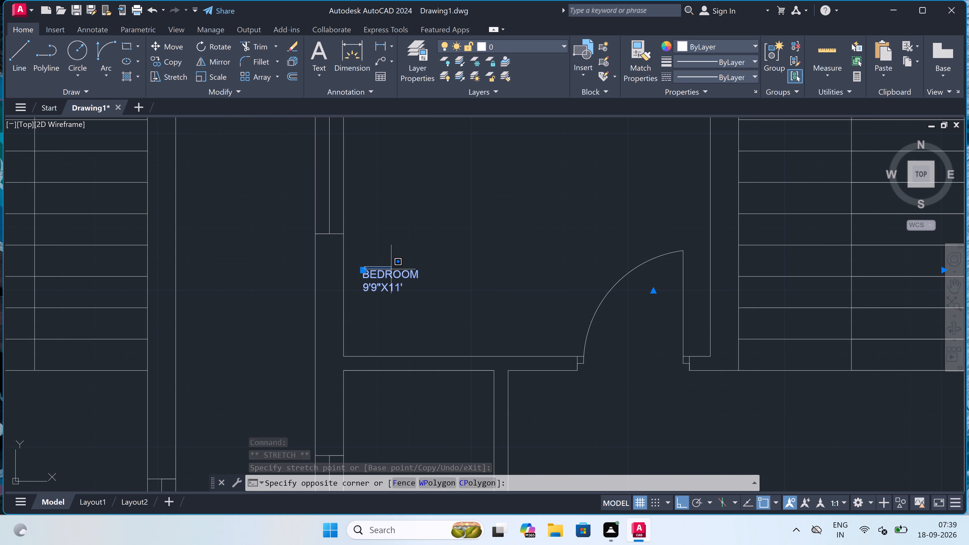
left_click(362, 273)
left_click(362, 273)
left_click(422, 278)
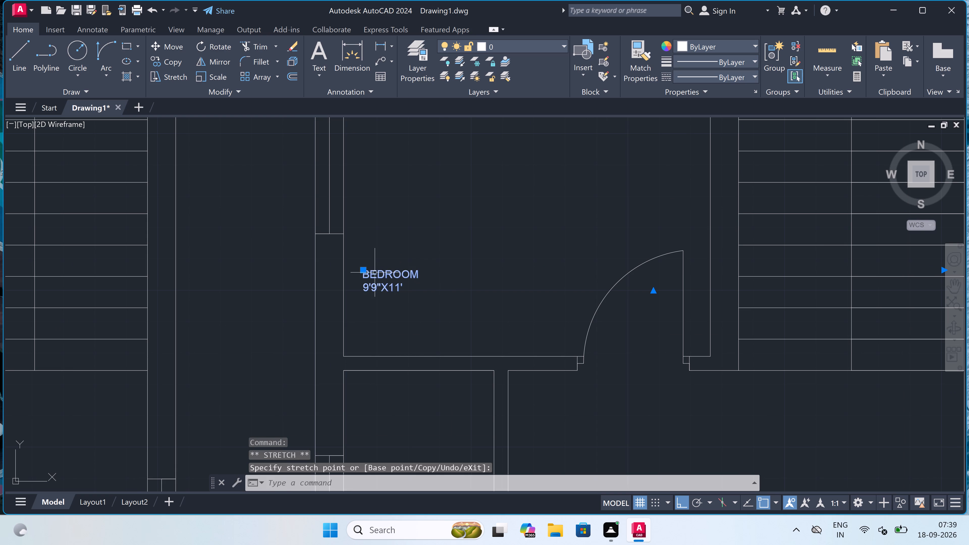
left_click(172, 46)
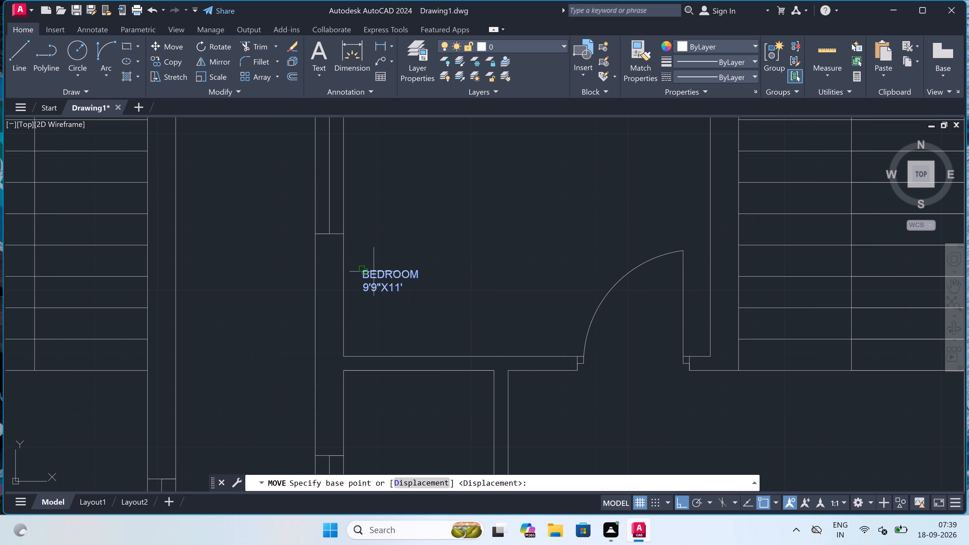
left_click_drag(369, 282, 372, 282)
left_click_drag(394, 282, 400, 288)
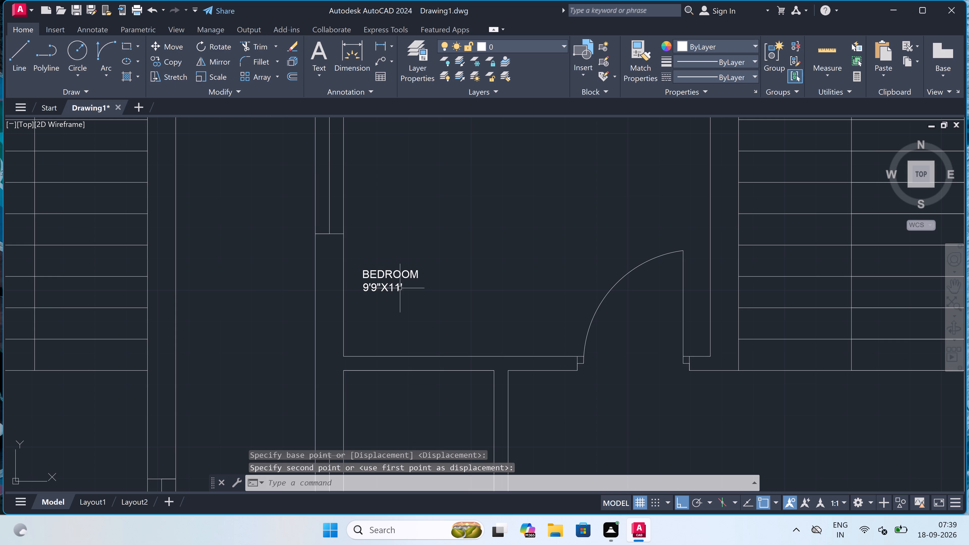
Move the new BEDROOM label horizontally a short distance to the right, farther from the room's left wall.
left_click(384, 285)
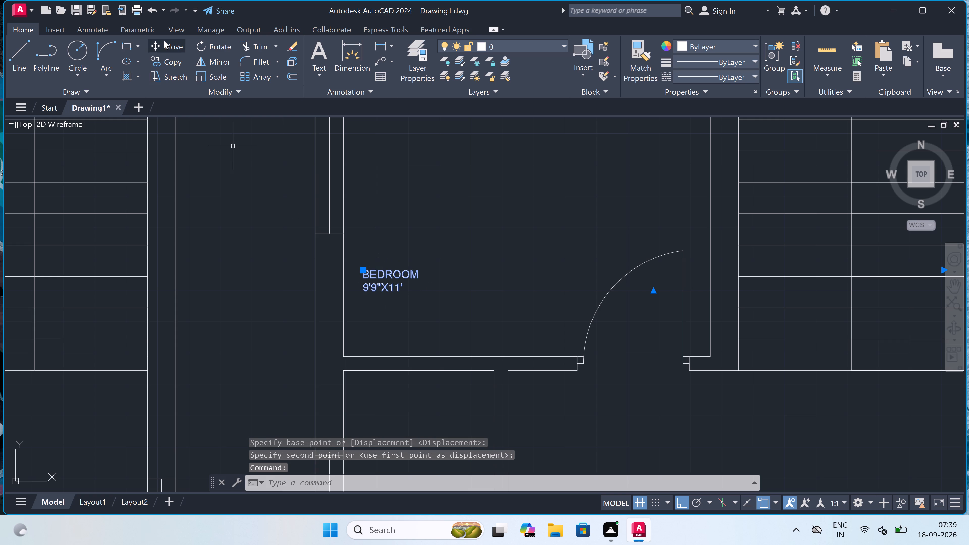
left_click(164, 40)
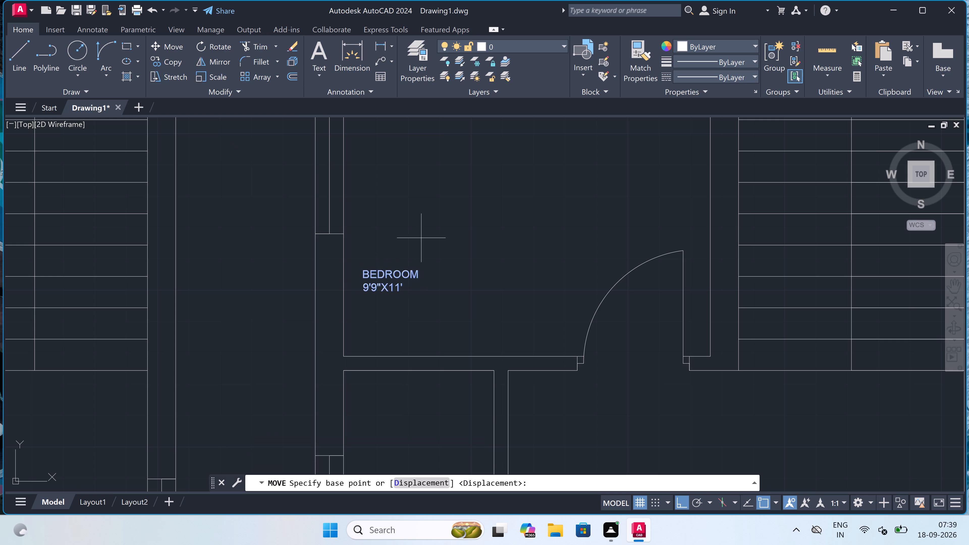
left_click_drag(371, 272, 373, 277)
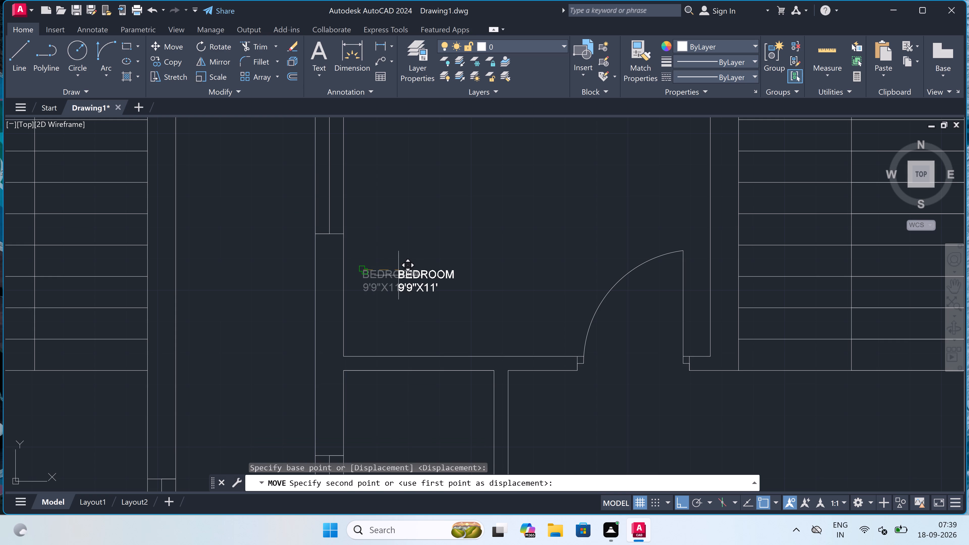
scroll(398, 275, "up", 2)
left_click(398, 275)
key("Escape")
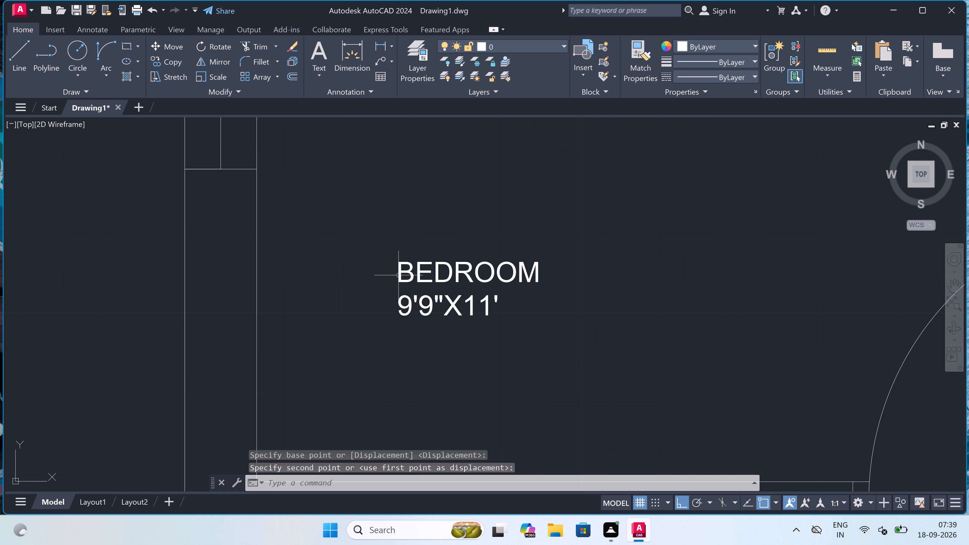
Draw the left jamb line with a 2" stop and a 2' upright door leaf in the second floor plan's lower small room's bottom wall.
scroll(410, 264, "down", 7)
scroll(411, 294, "up", 3)
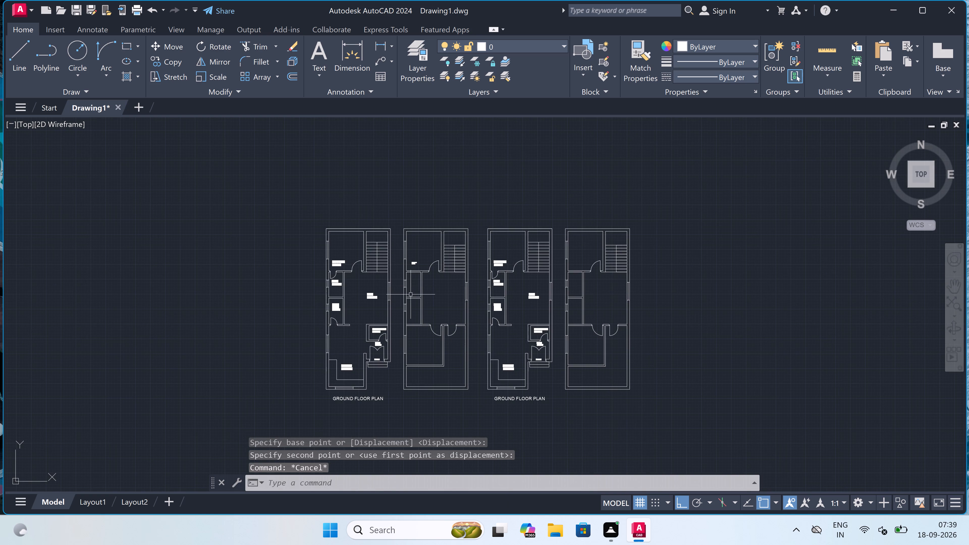
scroll(410, 290, "down", 1)
type("L")
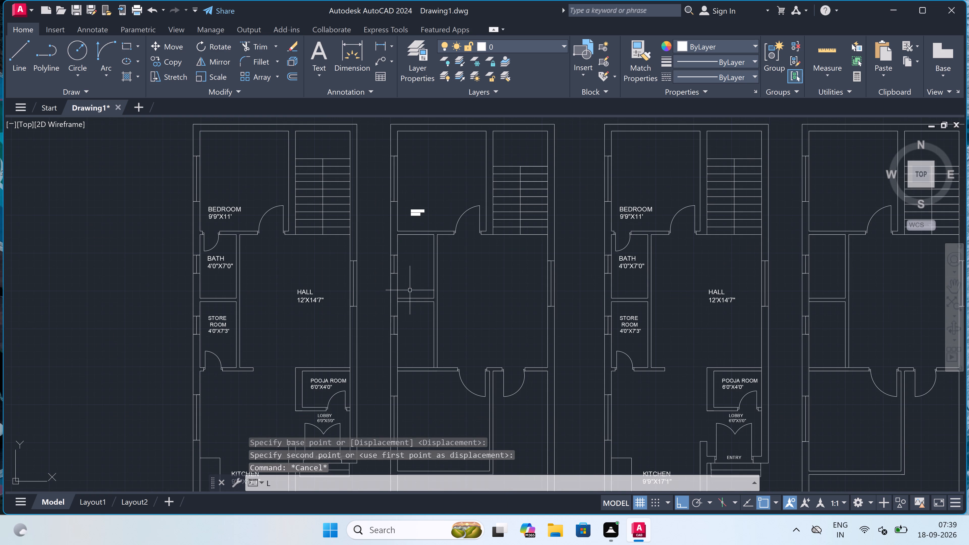
key("space")
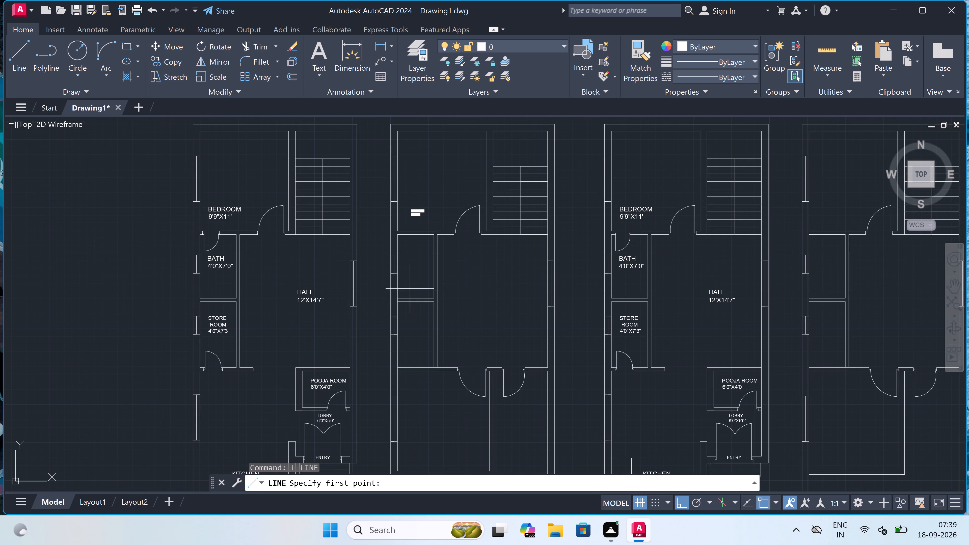
scroll(405, 357, "up", 2)
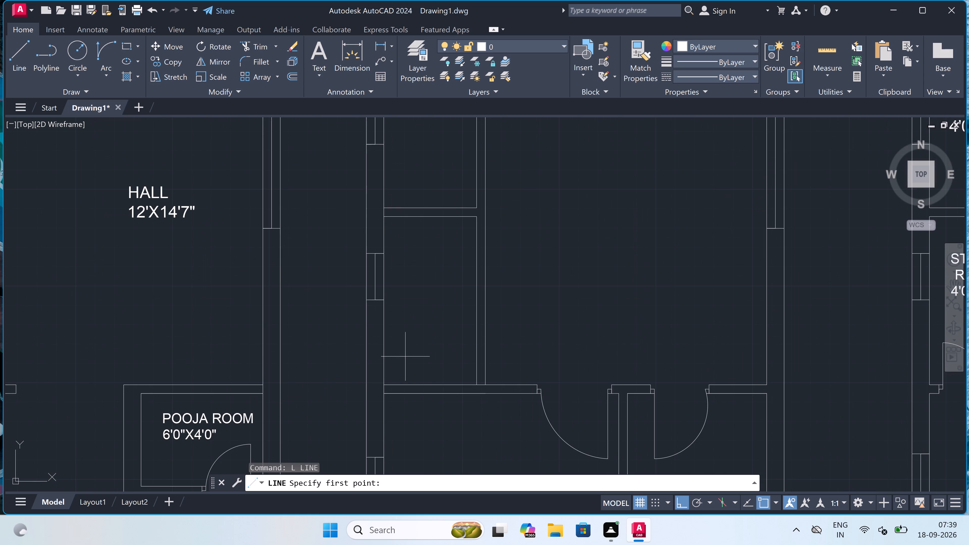
scroll(390, 387, "up", 1)
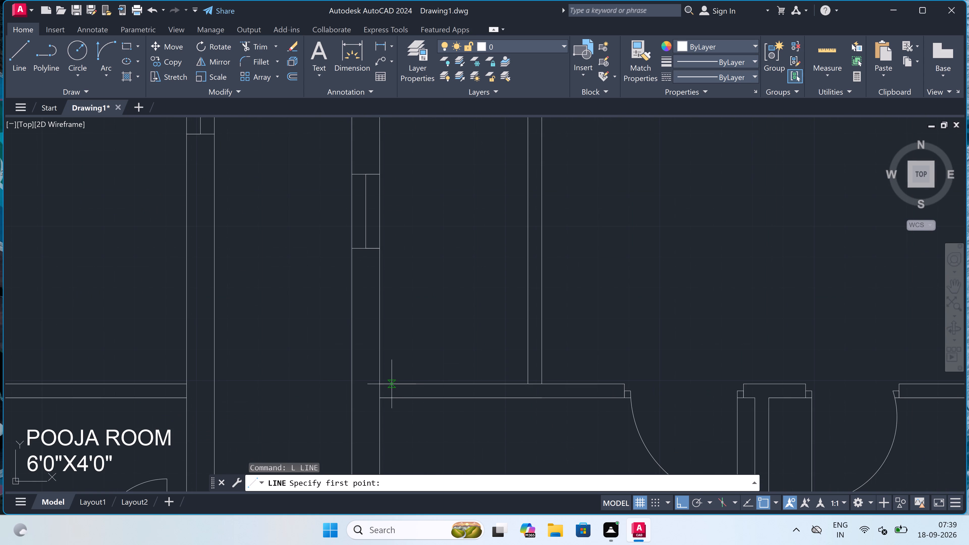
left_click(394, 384)
left_click(393, 395)
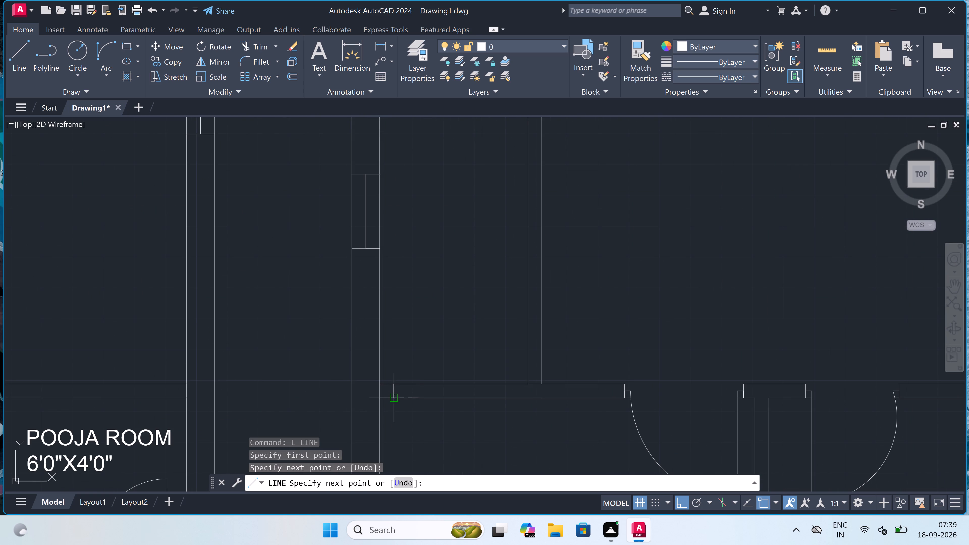
left_click(393, 390)
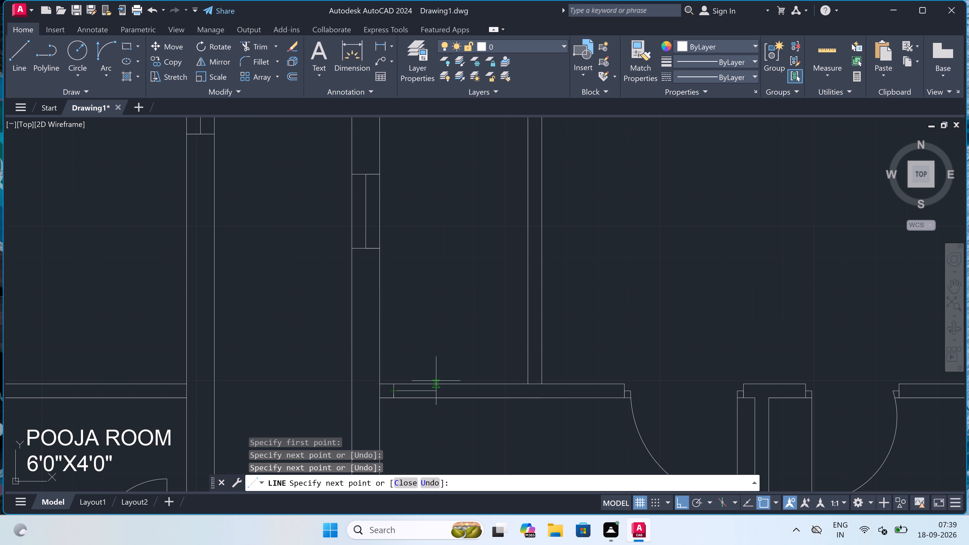
type("2\"")
key("space")
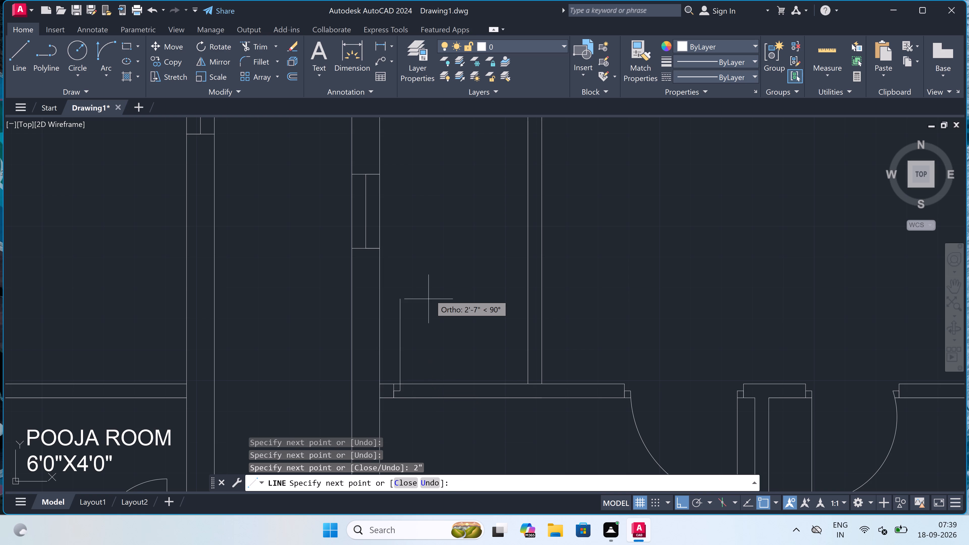
type("2'")
key("space")
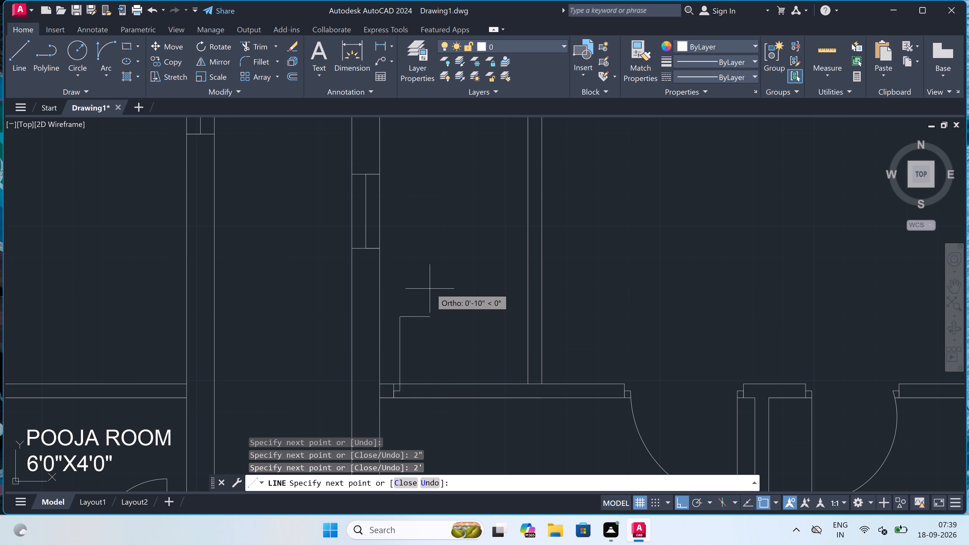
key("Escape")
Draw the opposite jamb line across the same wall, with a 2" stop at its midpoint pointing back toward the door leaf.
key("space")
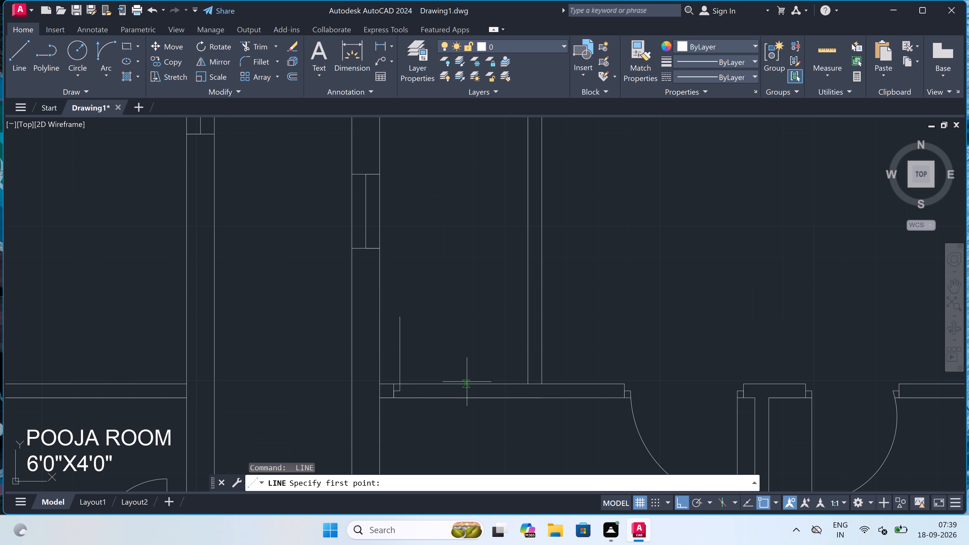
left_click(467, 384)
left_click(467, 396)
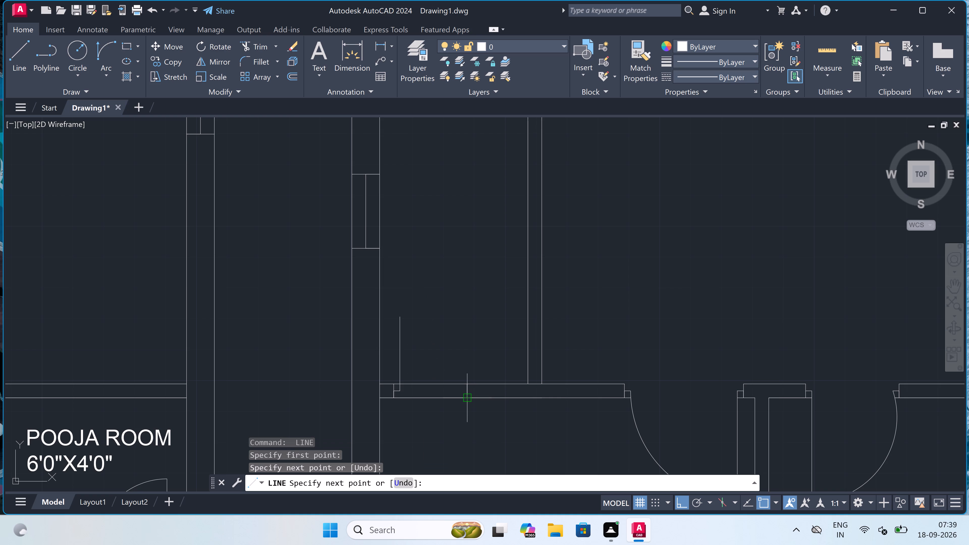
left_click(468, 390)
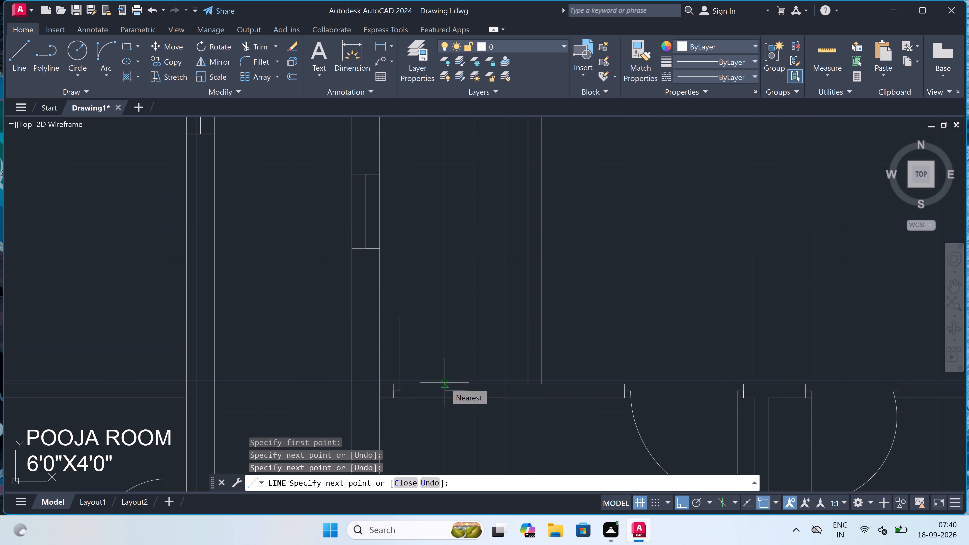
key("2")
type("\"")
key("space")
key("Escape")
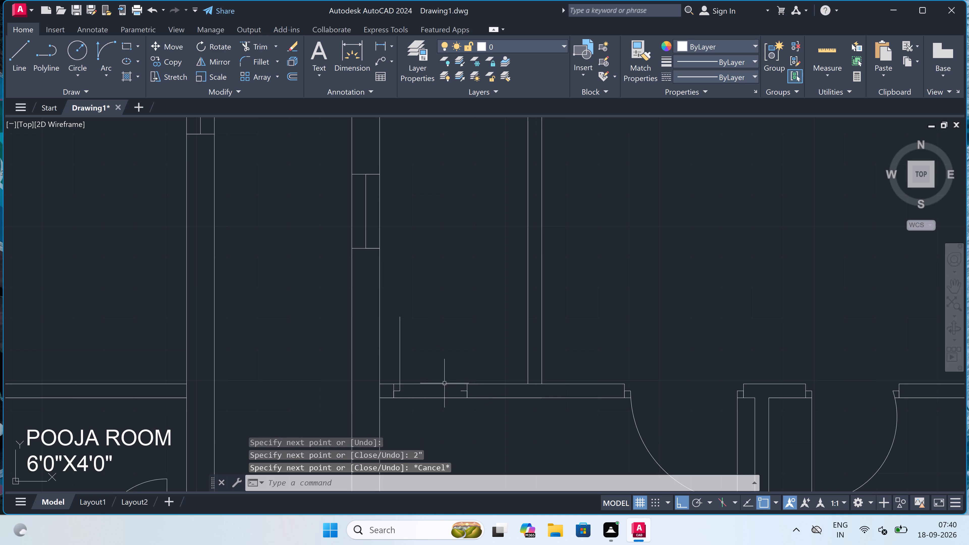
Draw the door swing as a start-end-direction arc from the top of the door leaf to the opposite jamb's stop.
key("space")
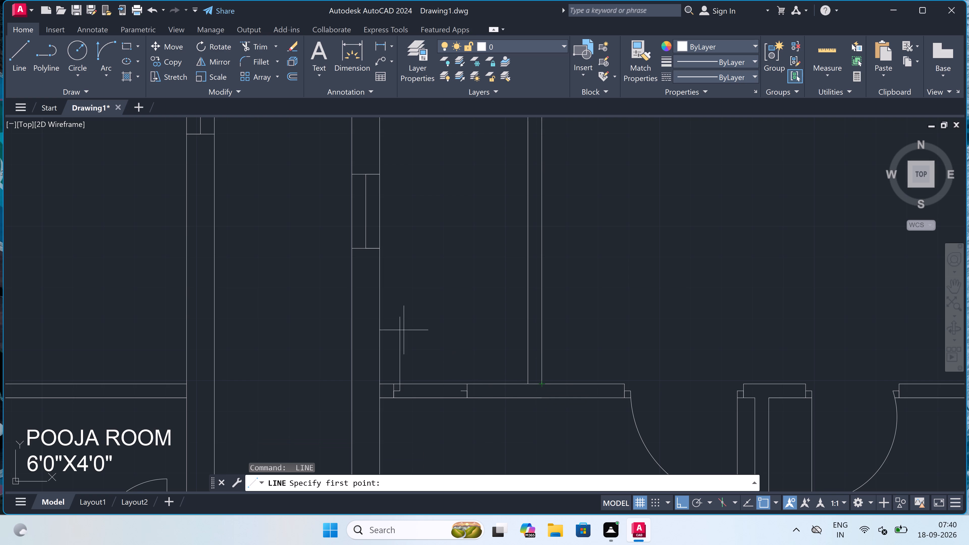
left_click(103, 70)
left_click(133, 231)
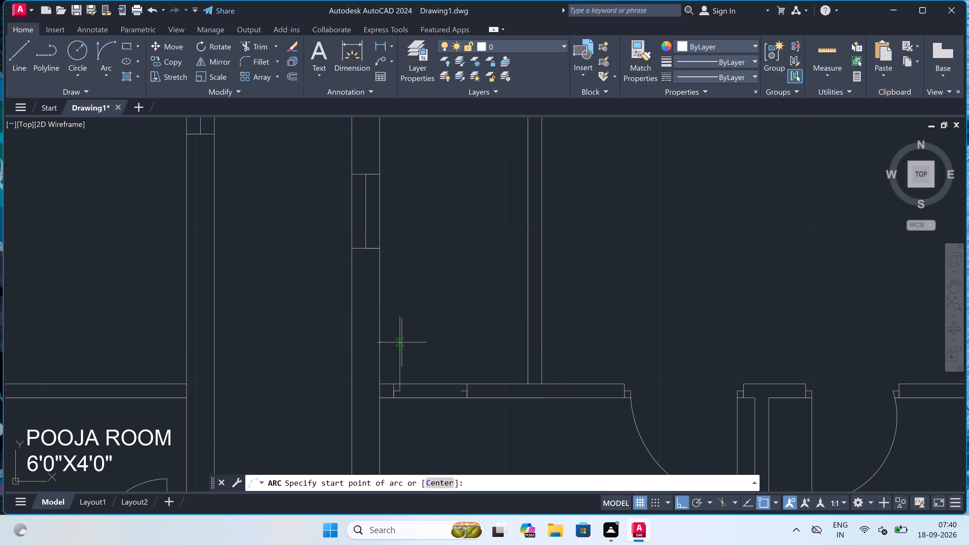
left_click(399, 316)
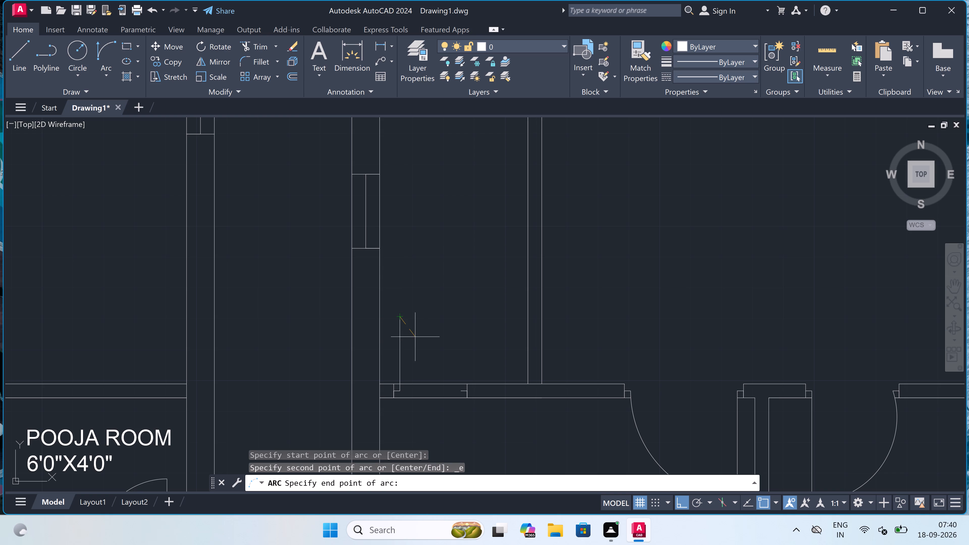
scroll(452, 388, "up", 2)
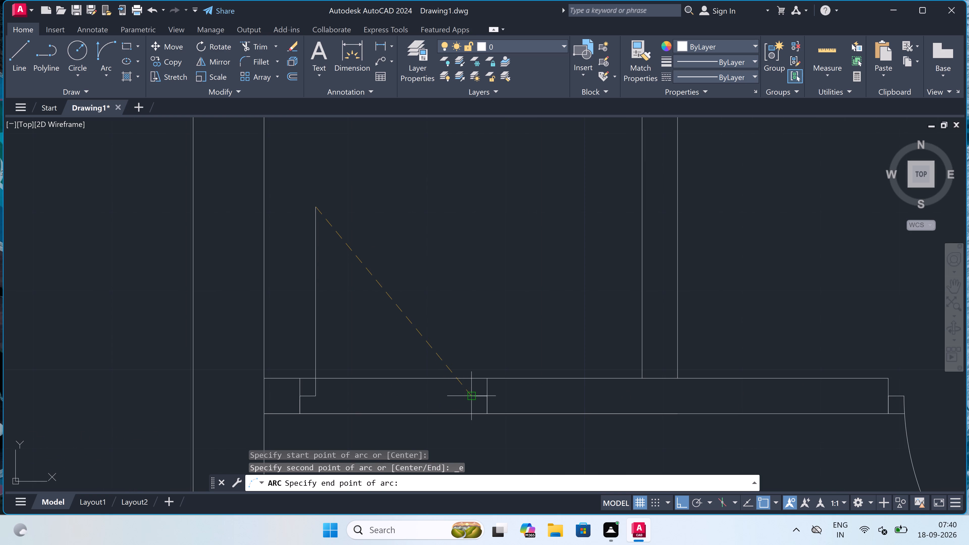
left_click(473, 393)
left_click(491, 332)
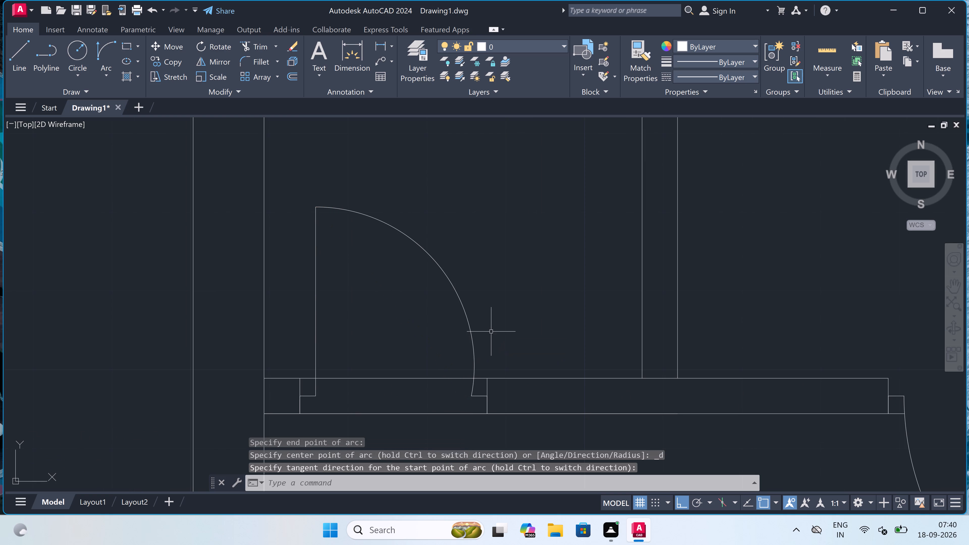
Trim both wall lines between the two jambs to open the small room's doorway.
type("TR")
key("space")
scroll(456, 327, "down", 2)
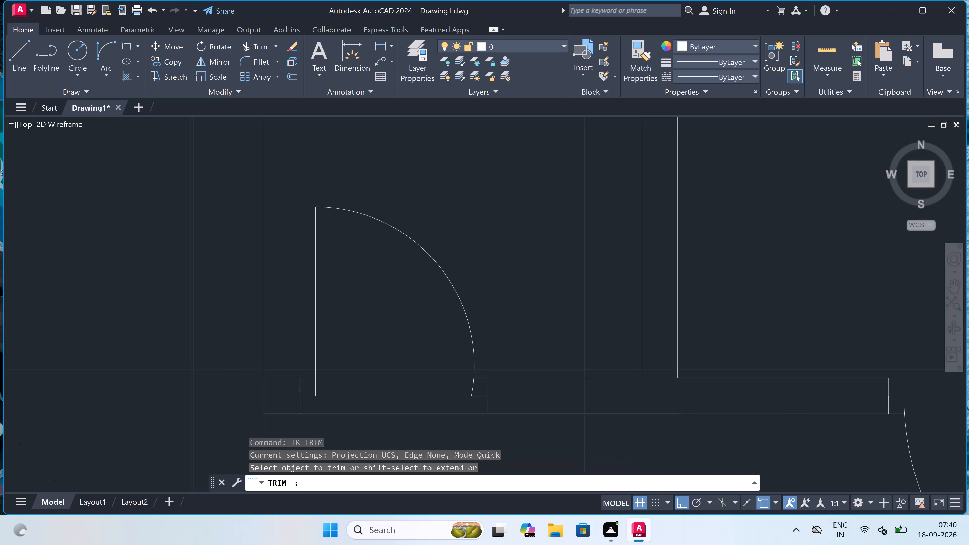
left_click(438, 348)
double_click(438, 348)
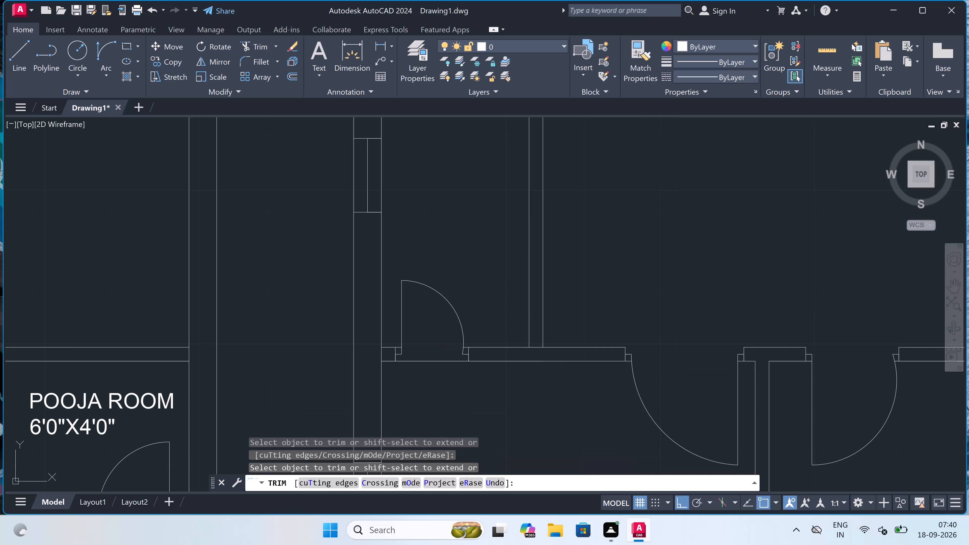
left_click(431, 389)
key("Escape")
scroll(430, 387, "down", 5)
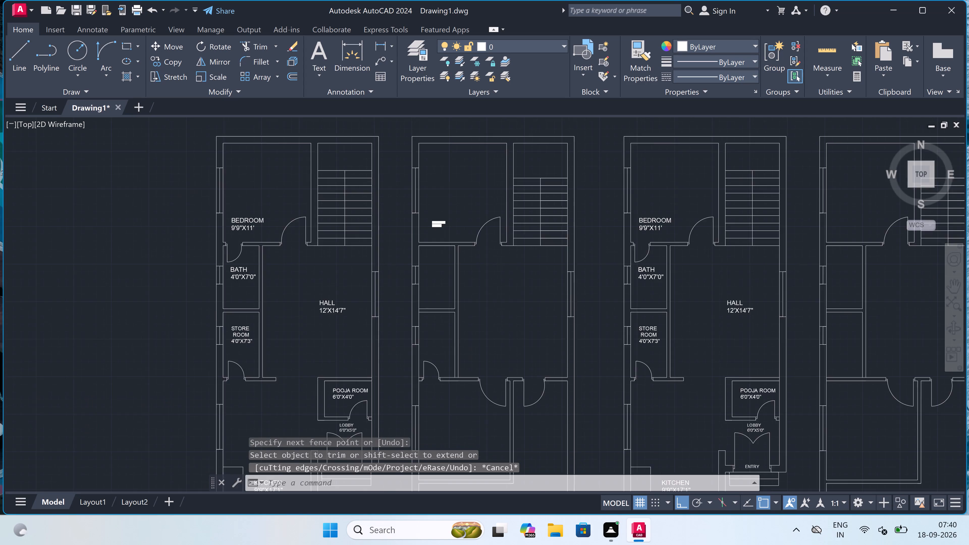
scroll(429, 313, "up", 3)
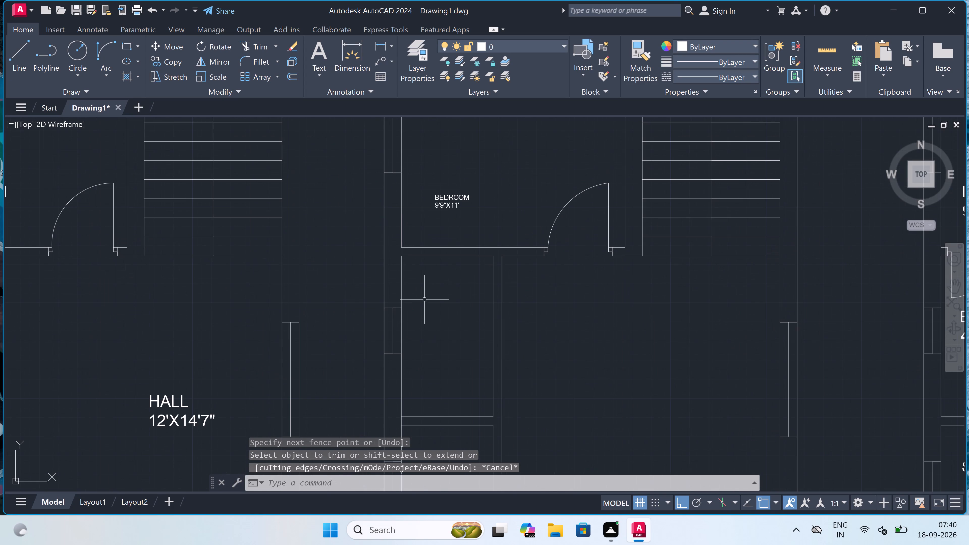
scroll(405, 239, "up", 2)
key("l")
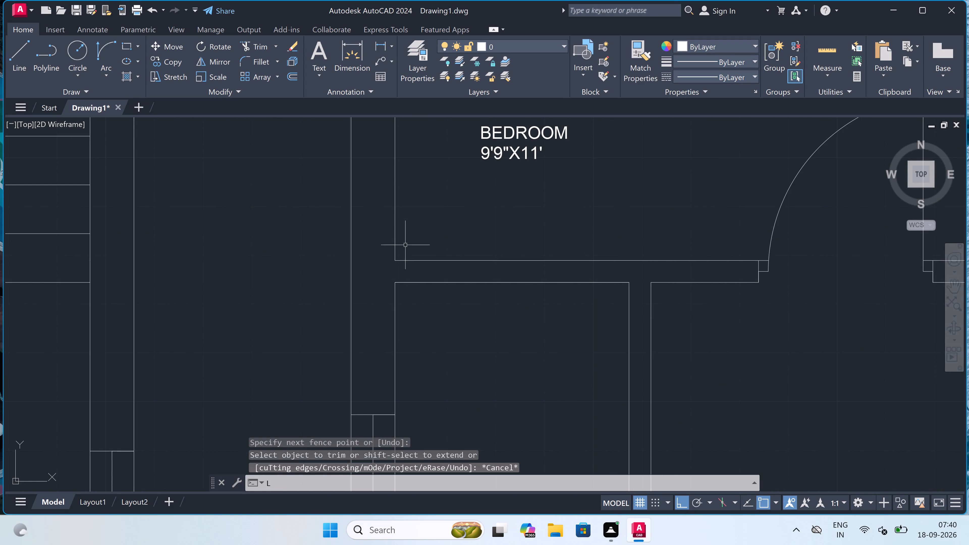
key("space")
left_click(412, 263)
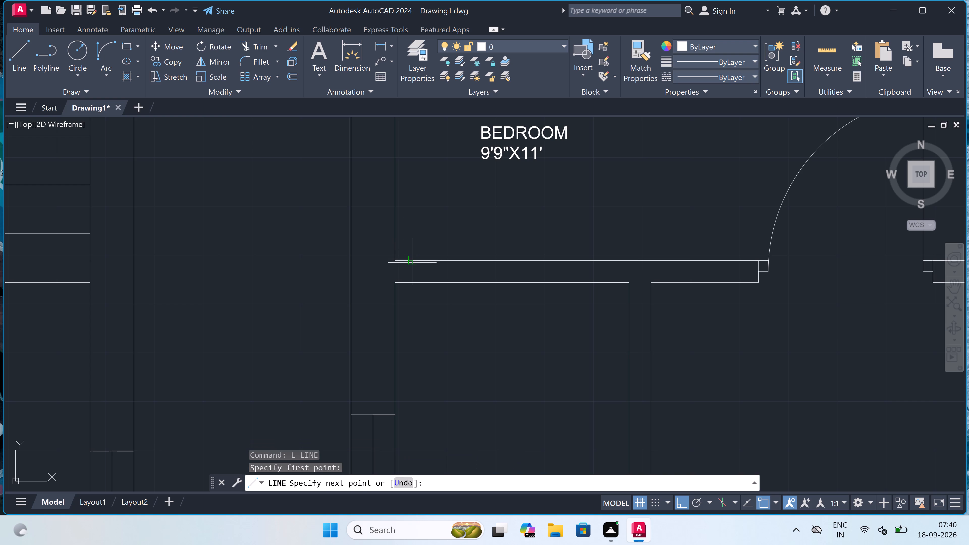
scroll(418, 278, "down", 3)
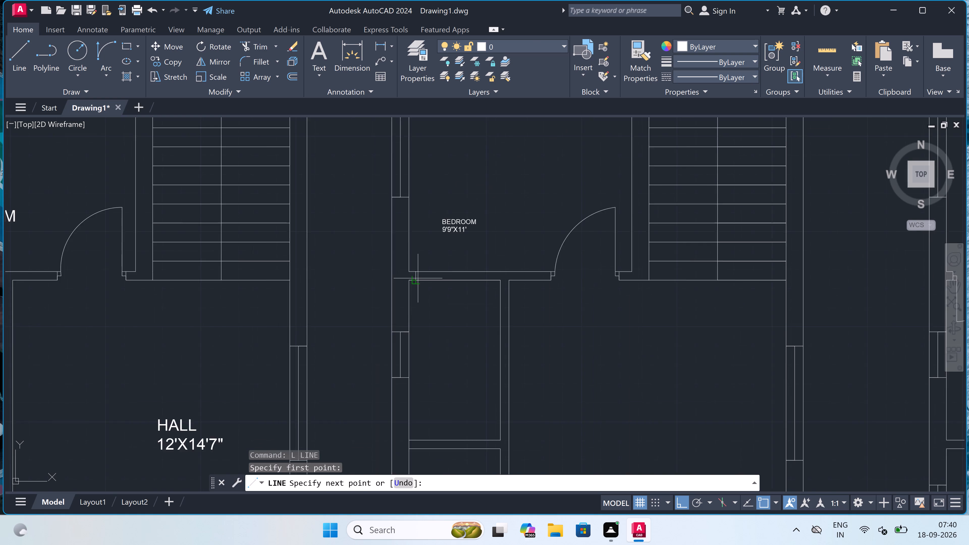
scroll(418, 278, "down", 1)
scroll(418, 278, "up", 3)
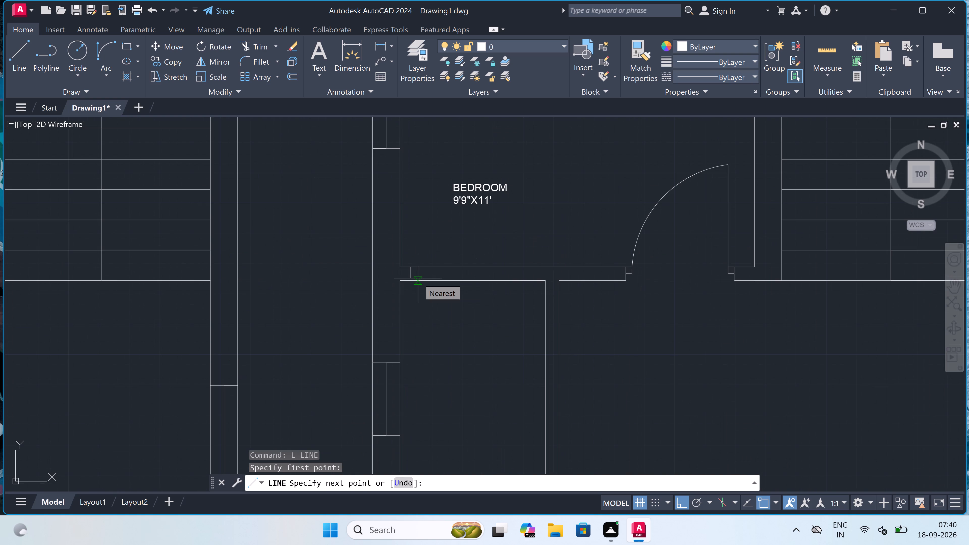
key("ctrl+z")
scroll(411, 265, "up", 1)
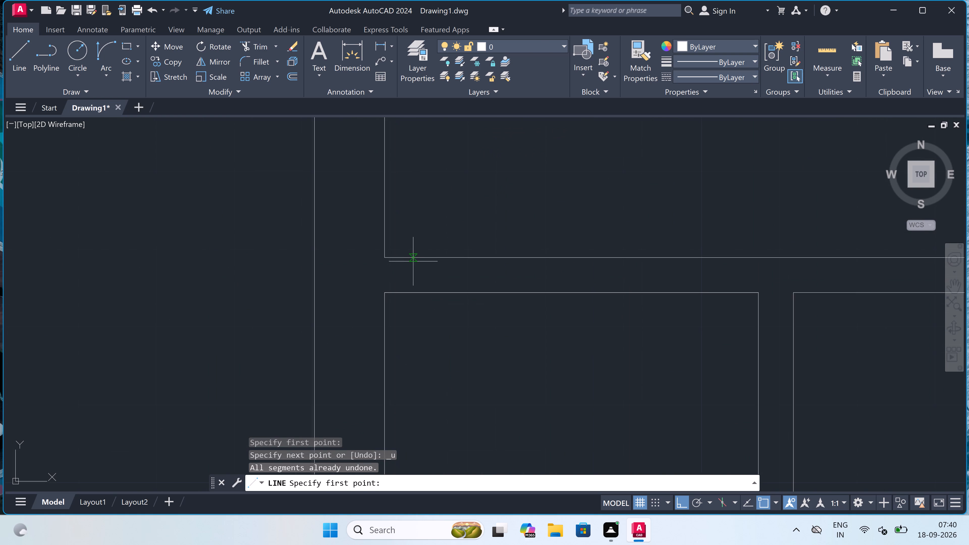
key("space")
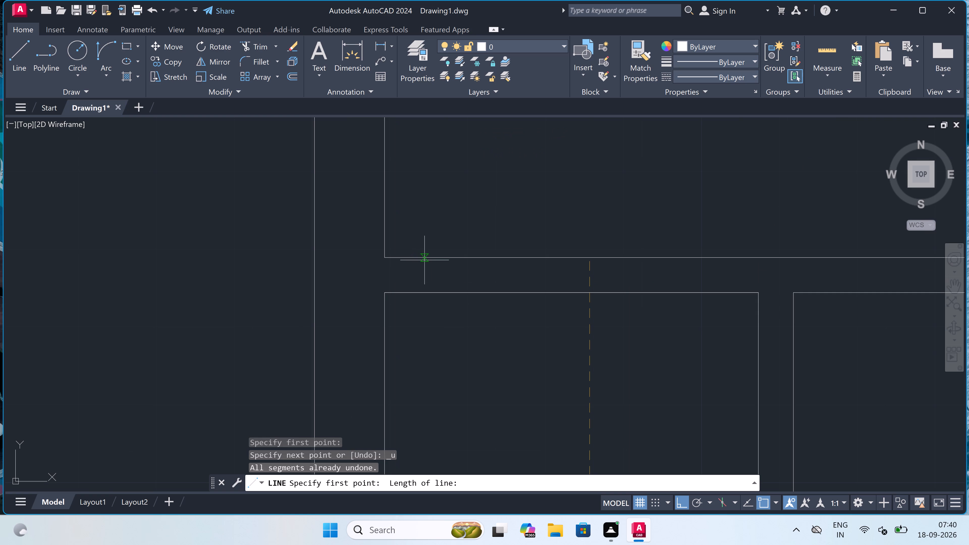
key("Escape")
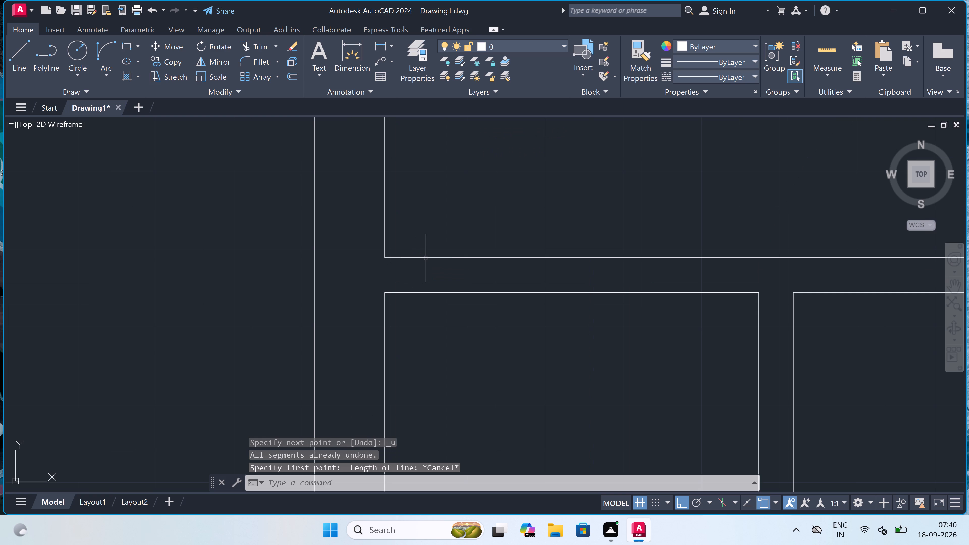
Draw the left jamb line across the wall between the bedroom and upper small room, with a 2" stop and 2' door leaf pointing down.
key("l")
key("space")
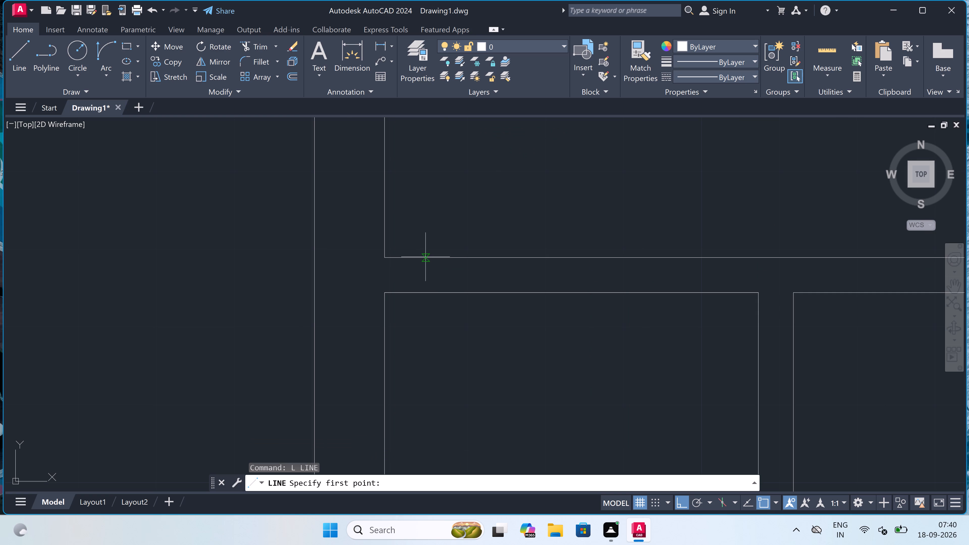
left_click(418, 258)
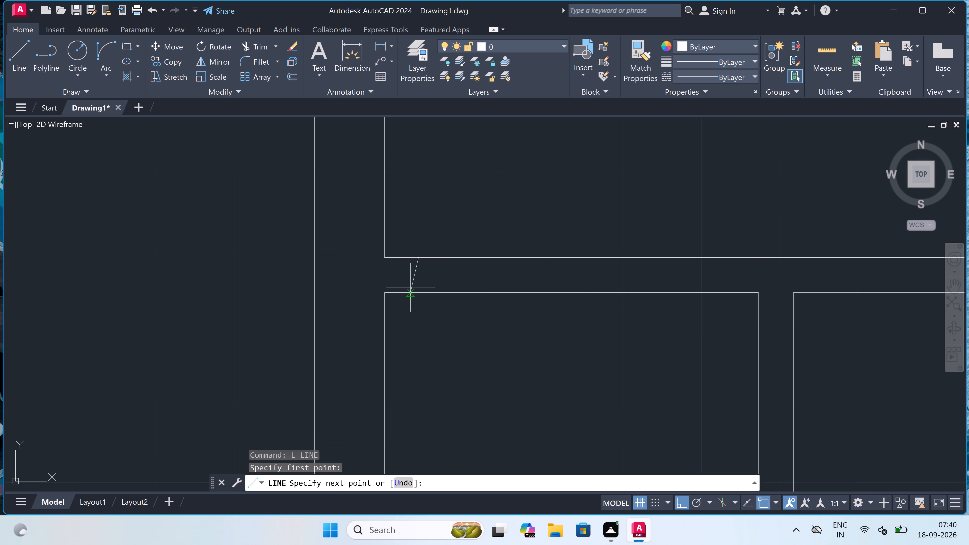
double_click(416, 292)
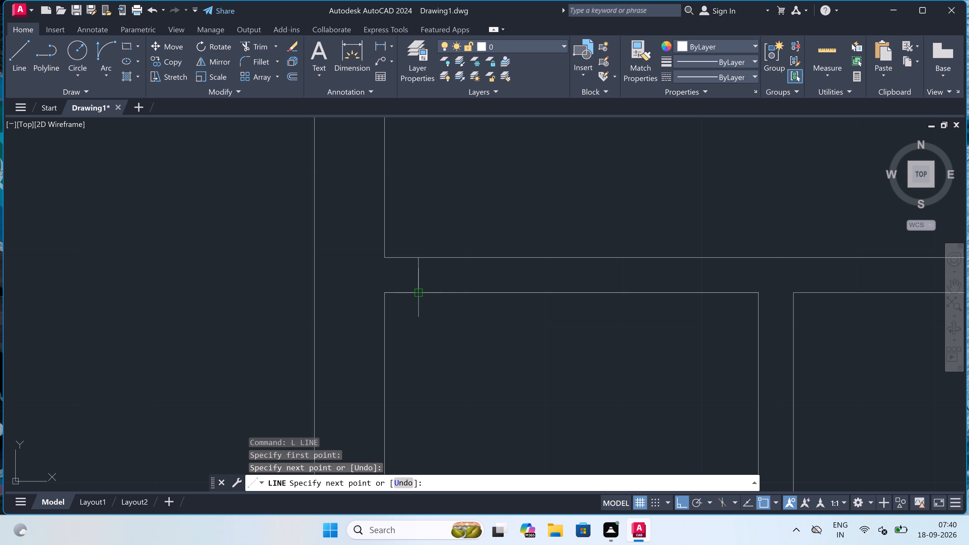
left_click(421, 271)
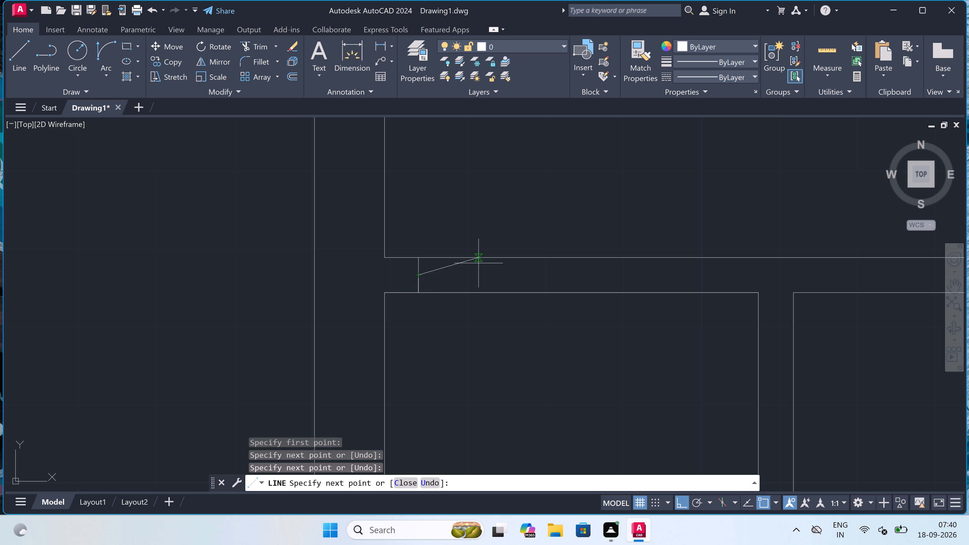
type("2\"")
key("space")
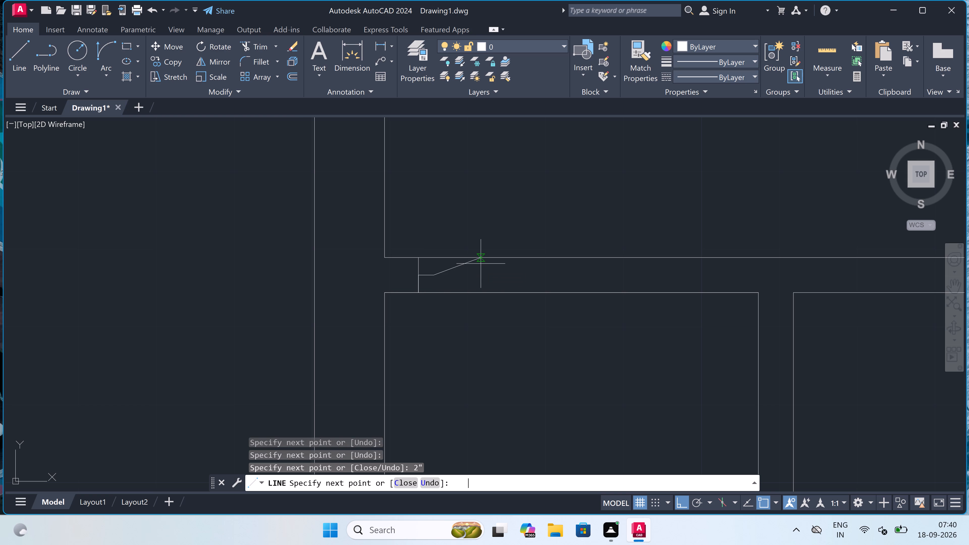
scroll(471, 268, "down", 2)
scroll(447, 357, "up", 2)
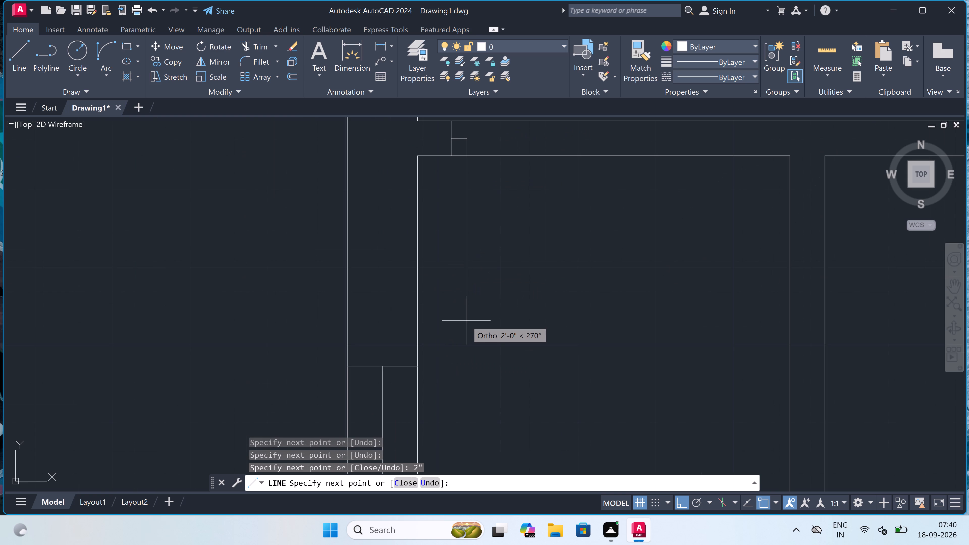
type("2'")
key("space")
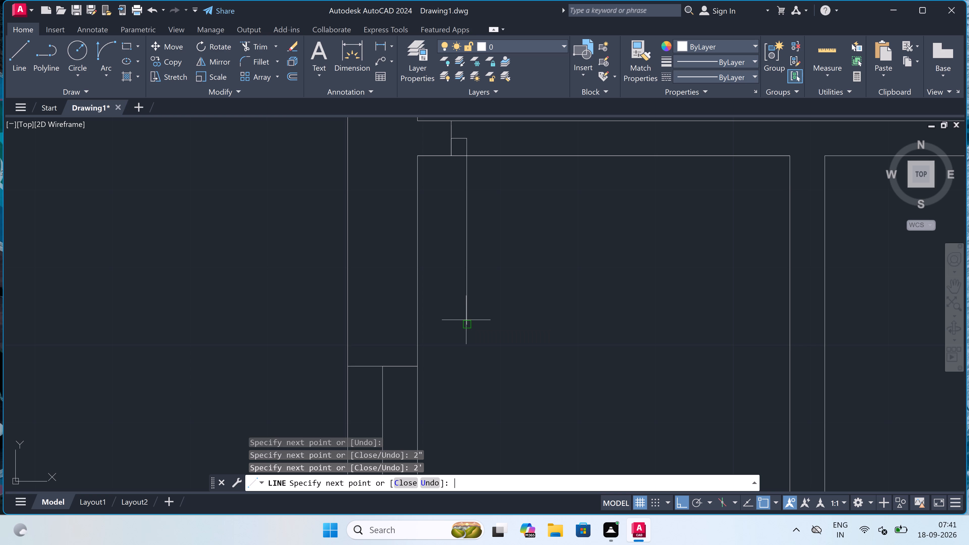
key("Escape")
Draw the opposite jamb line across the same wall, with a 2" stop at its midpoint pointing back toward the door leaf.
scroll(467, 318, "down", 2)
key("space")
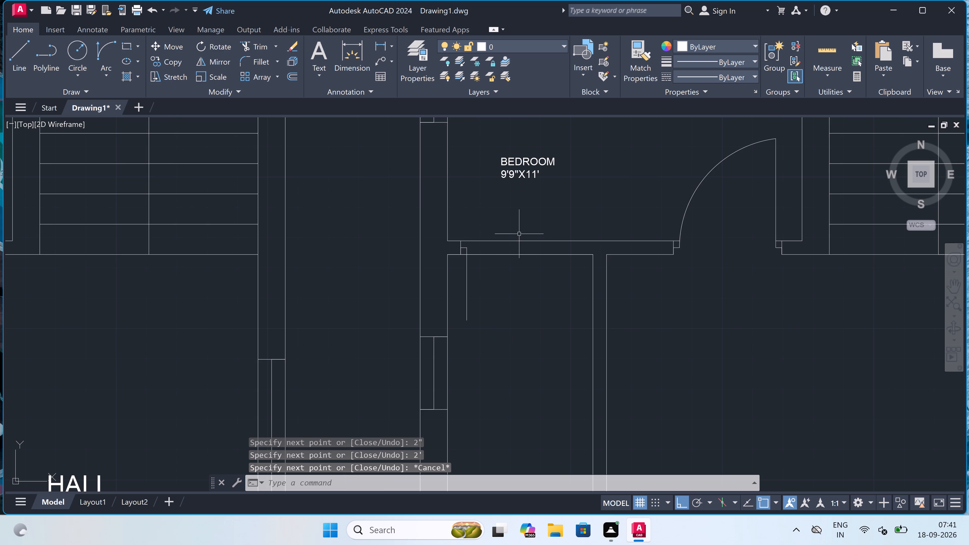
scroll(525, 238, "up", 1)
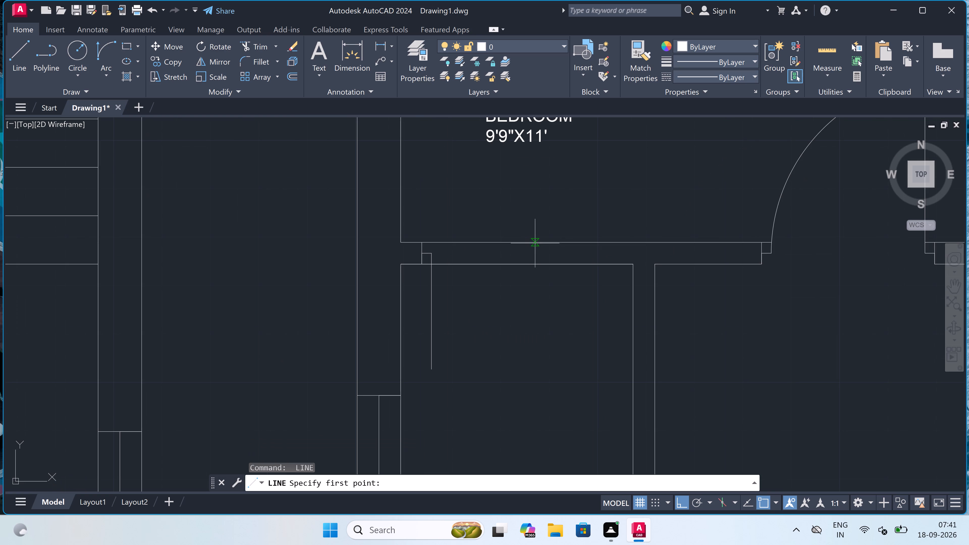
left_click(532, 241)
left_click(530, 268)
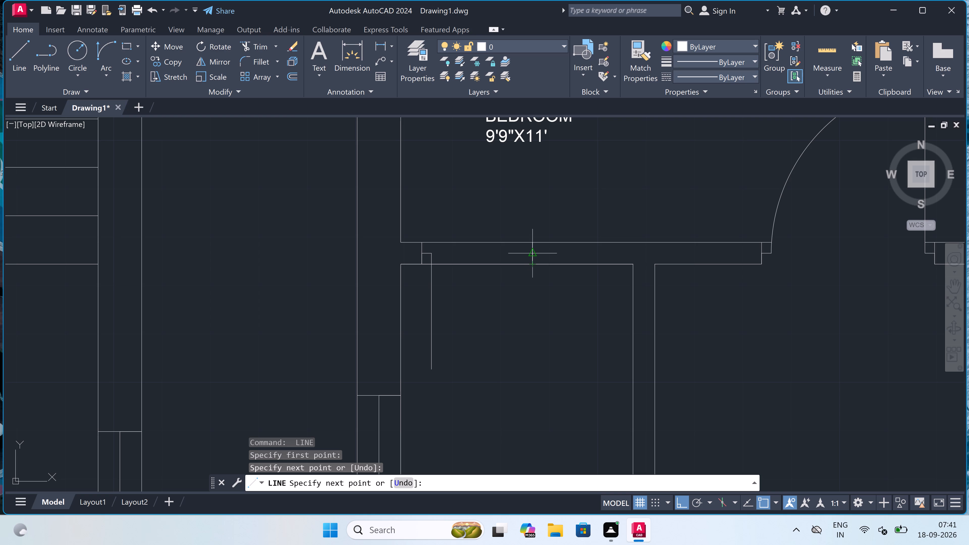
left_click_drag(528, 256, 526, 258)
type("2\"")
key("space")
key("Escape")
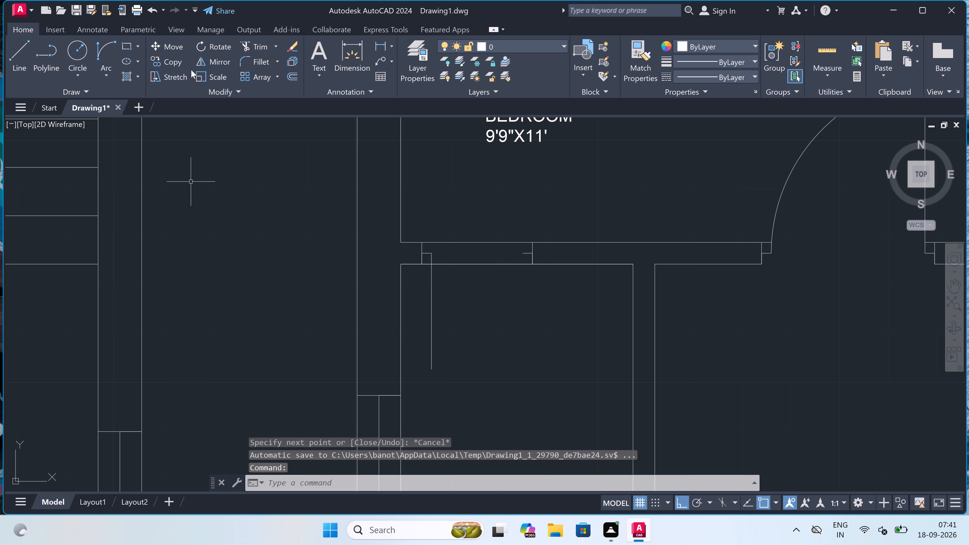
Draw the door swing as a start-end-direction arc from the leaf's lower end to the opposite jamb's stop.
left_click(106, 50)
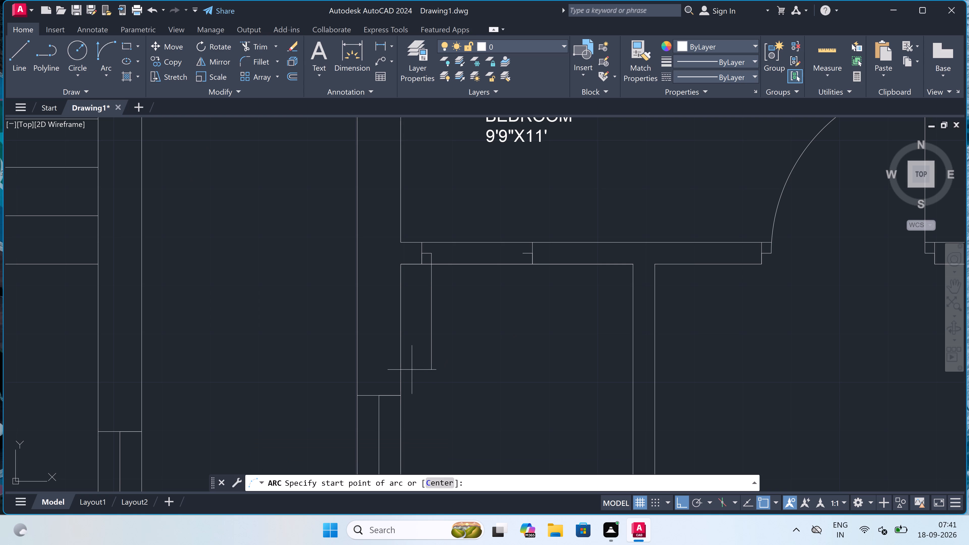
left_click(429, 366)
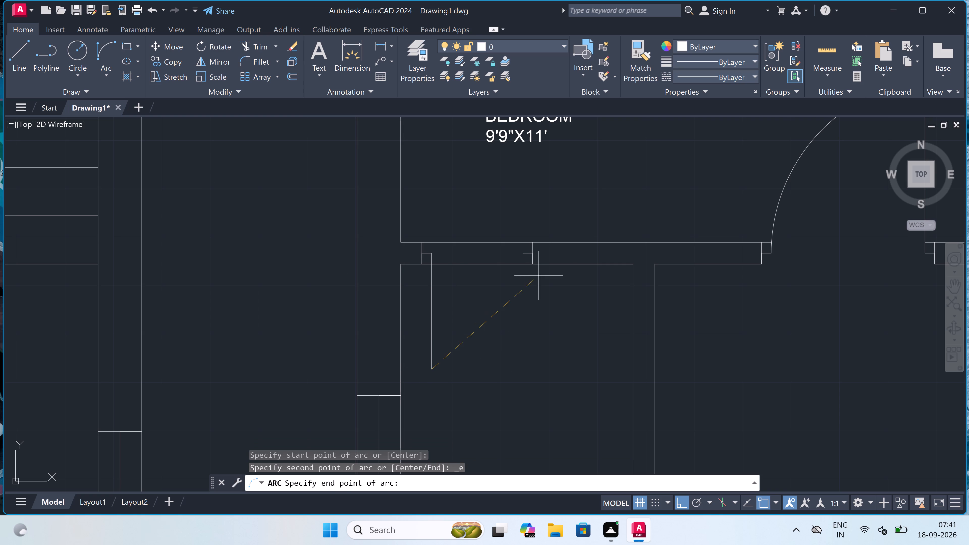
double_click(520, 253)
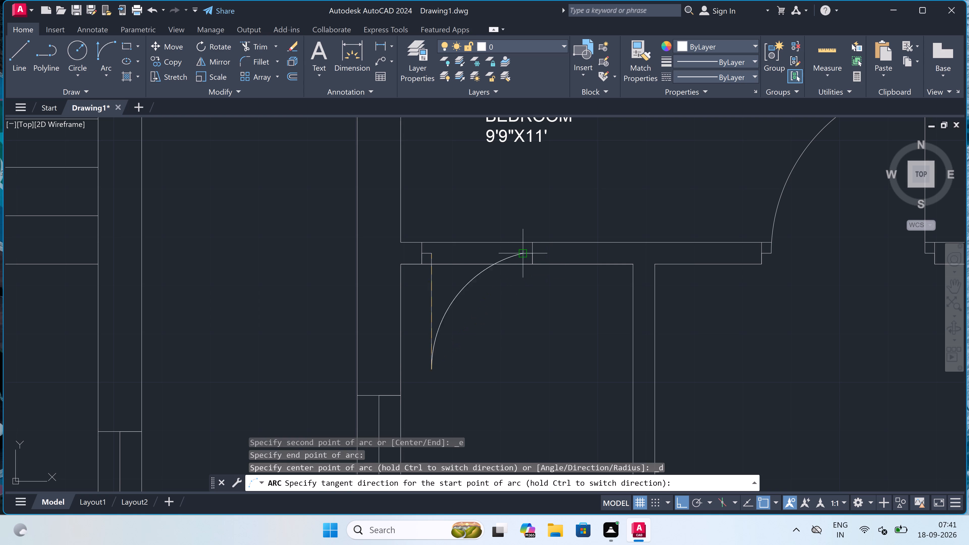
left_click(525, 313)
Trim both wall lines between the two jambs to open the doorway between the bedroom and the upper small room.
key("t")
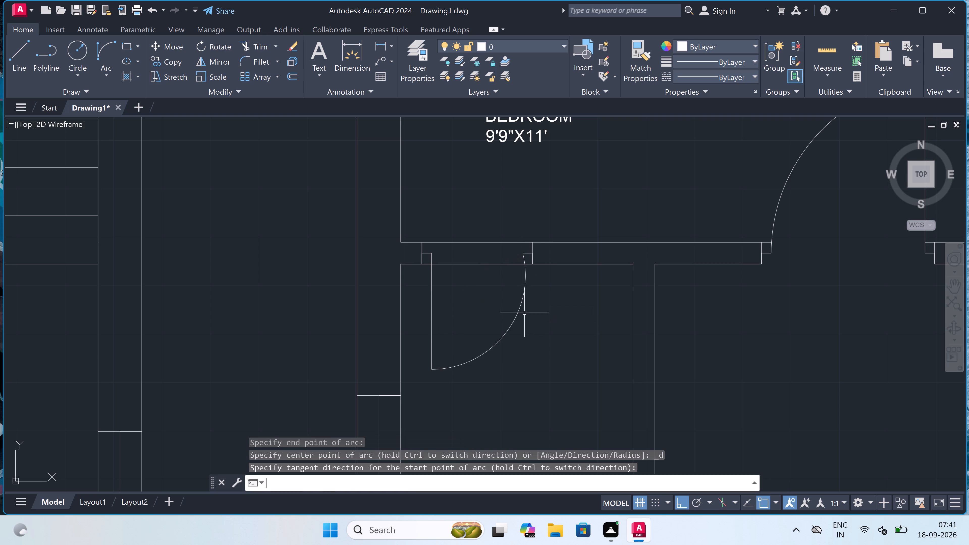
key("r")
key("space")
left_click(496, 288)
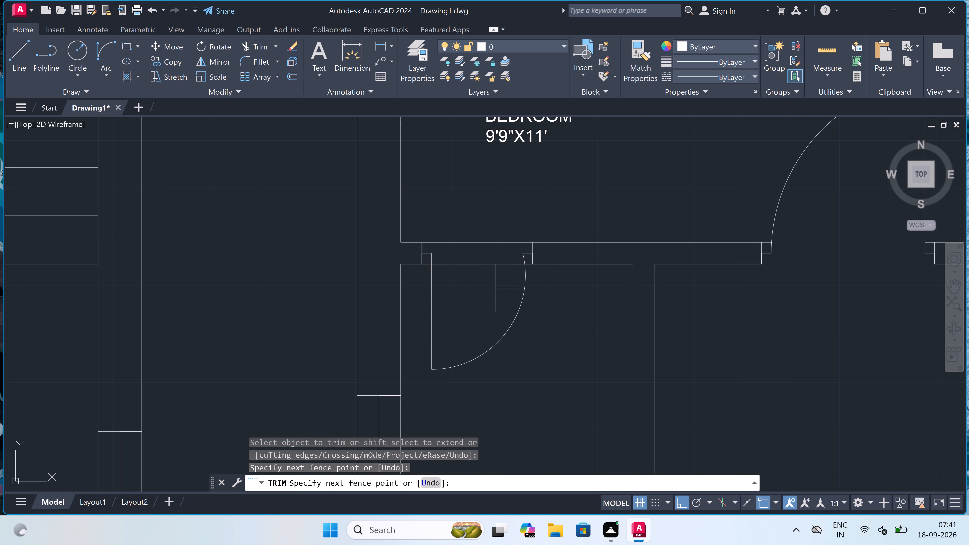
left_click(482, 212)
key("Escape")
Add a multiline text label reading BATH in the second floor plan's upper small room, below the door swing.
scroll(474, 248, "down", 2)
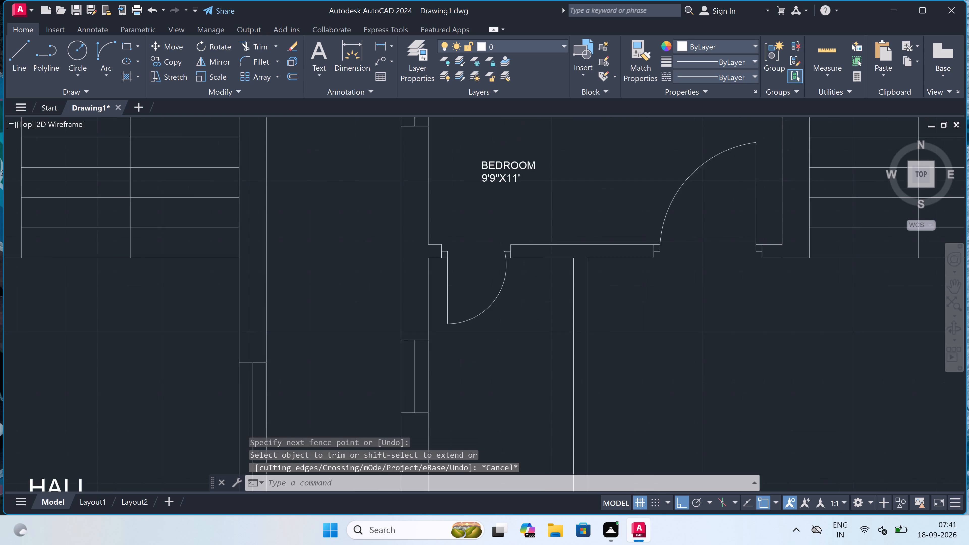
scroll(474, 248, "down", 4)
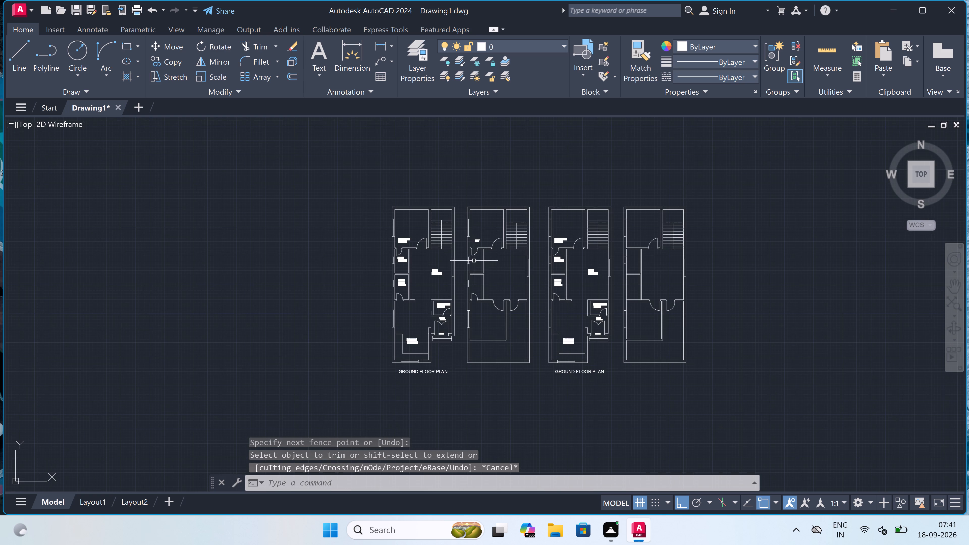
scroll(474, 267, "up", 3)
scroll(488, 244, "up", 2)
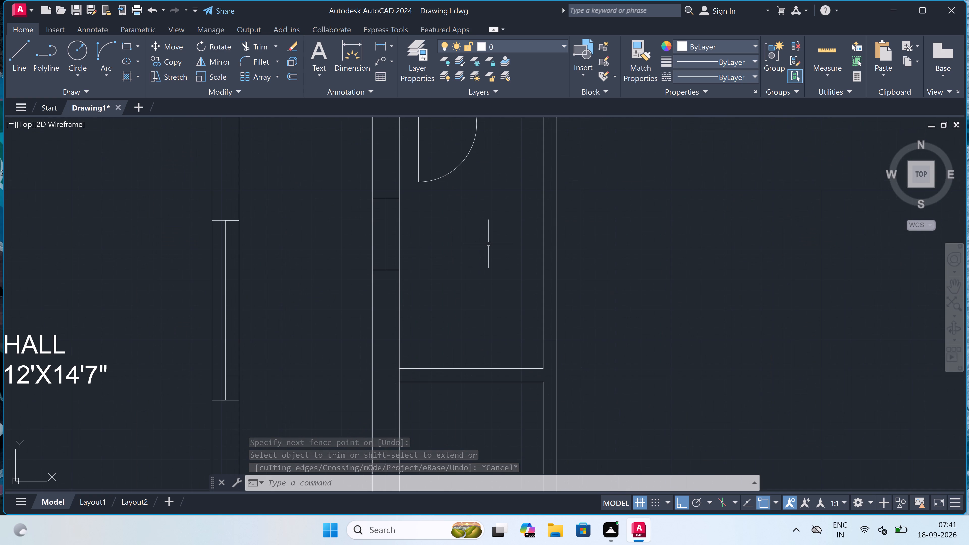
scroll(488, 244, "down", 1)
type("MT")
key("space")
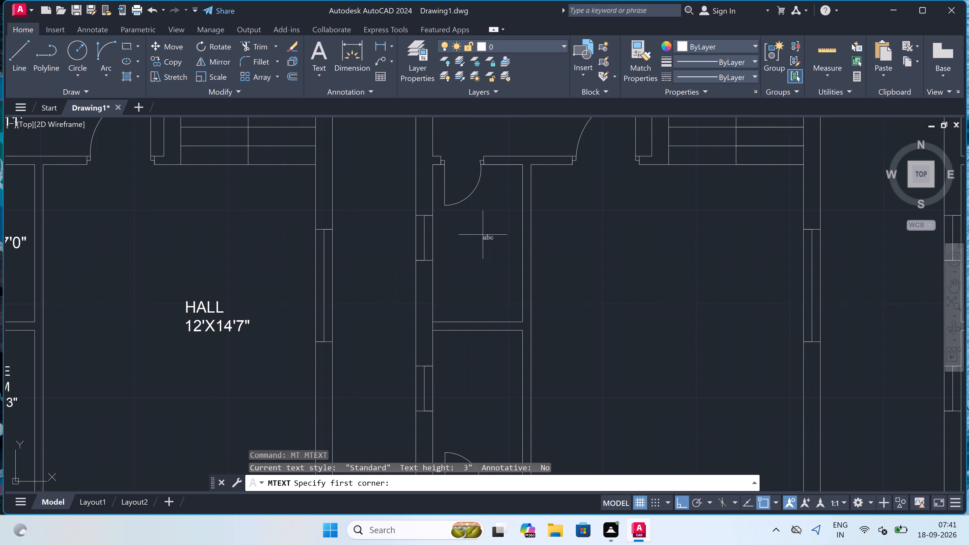
scroll(483, 235, "up", 1)
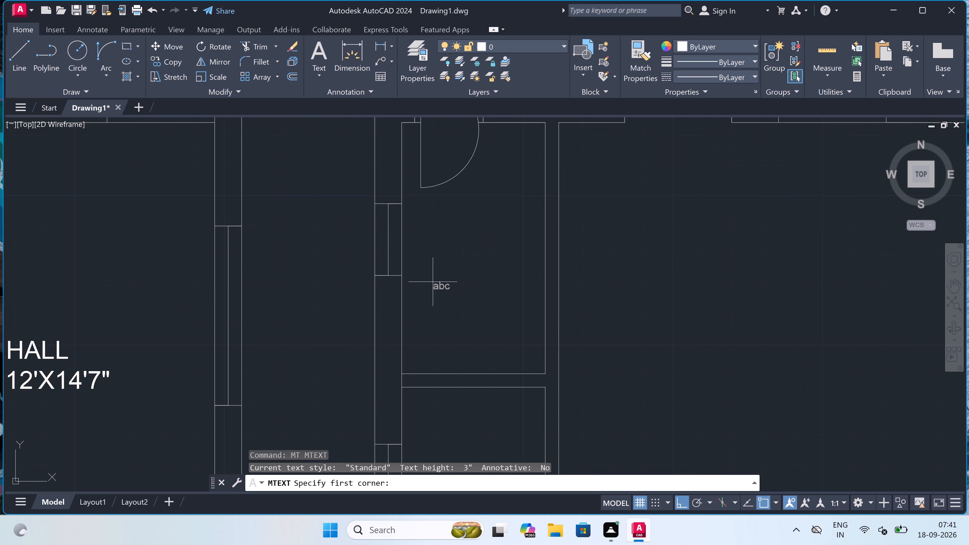
scroll(435, 282, "down", 1)
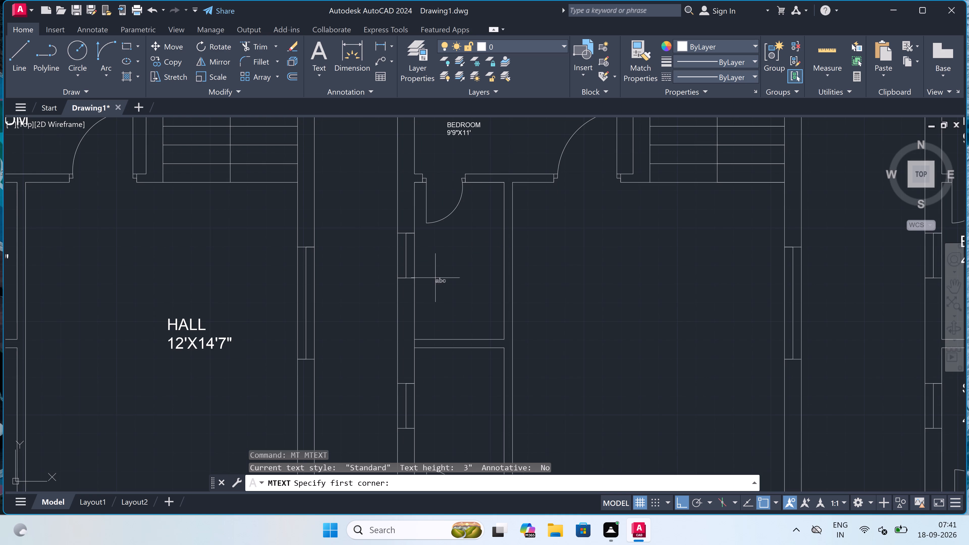
left_click(429, 243)
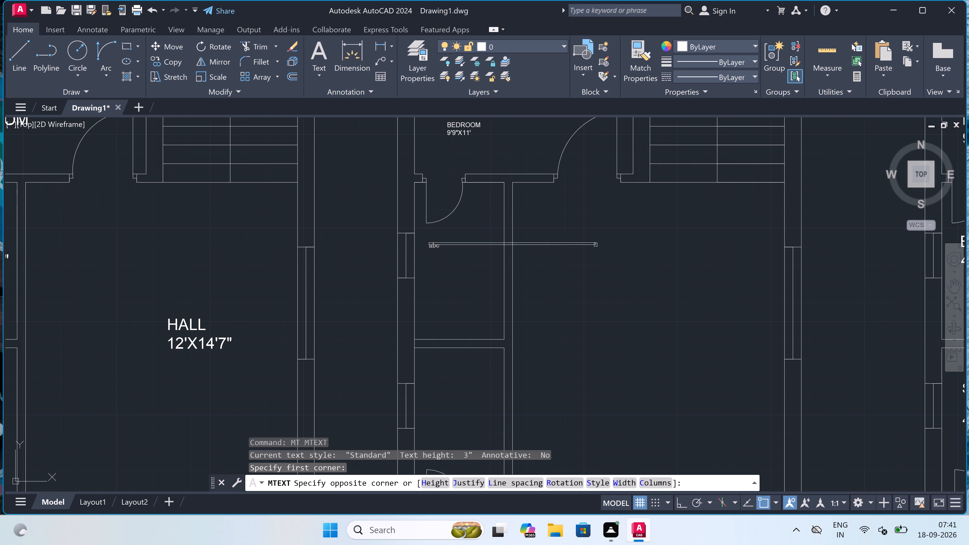
double_click(605, 245)
scroll(447, 255, "up", 2)
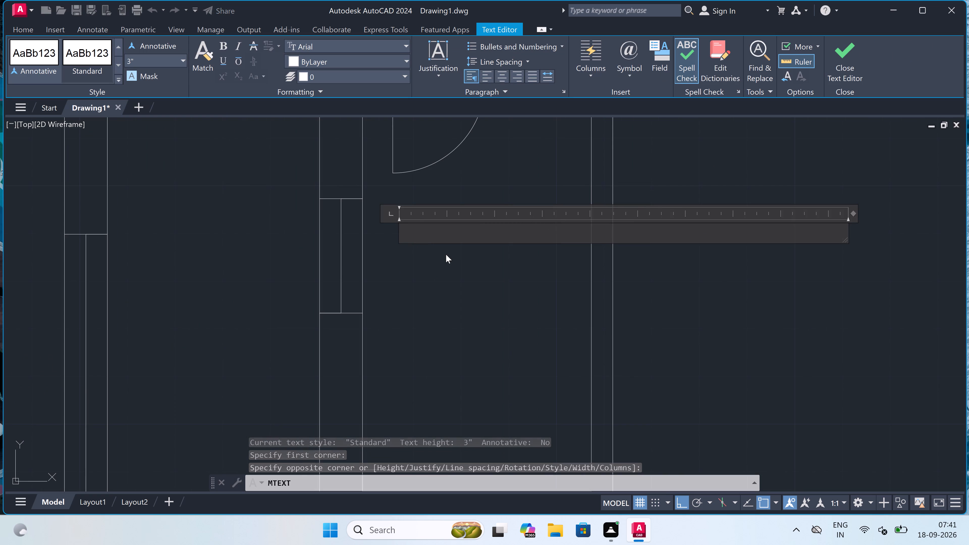
key("b")
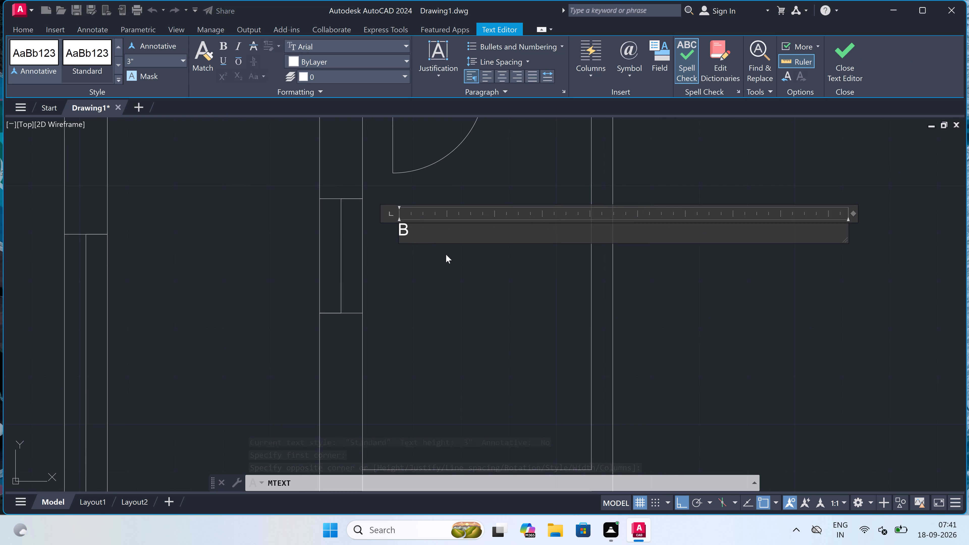
type("ATH")
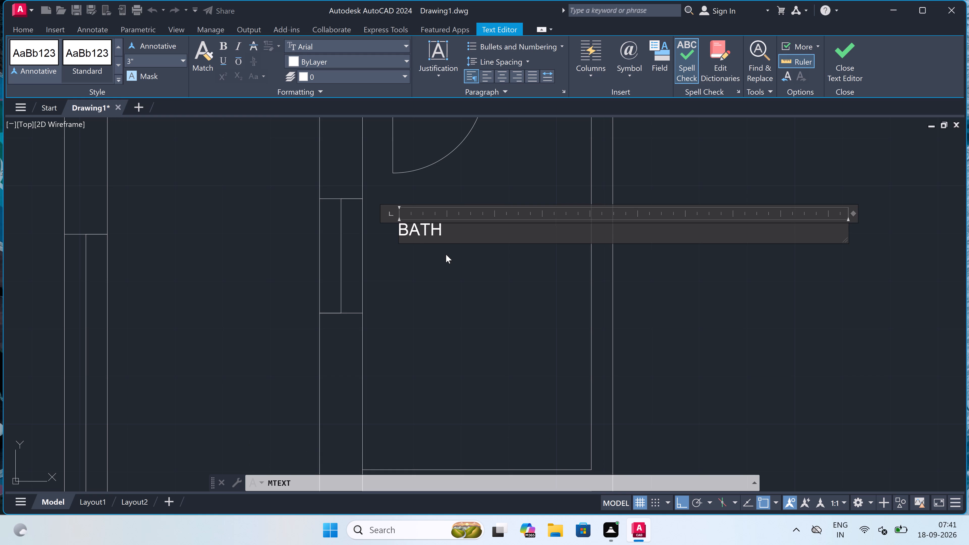
key("Return")
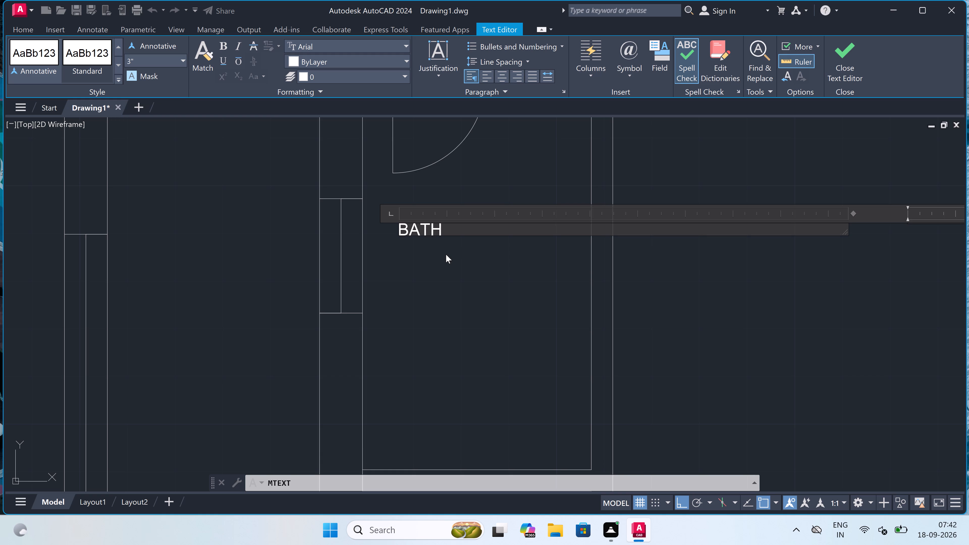
key("Return")
left_click(445, 225)
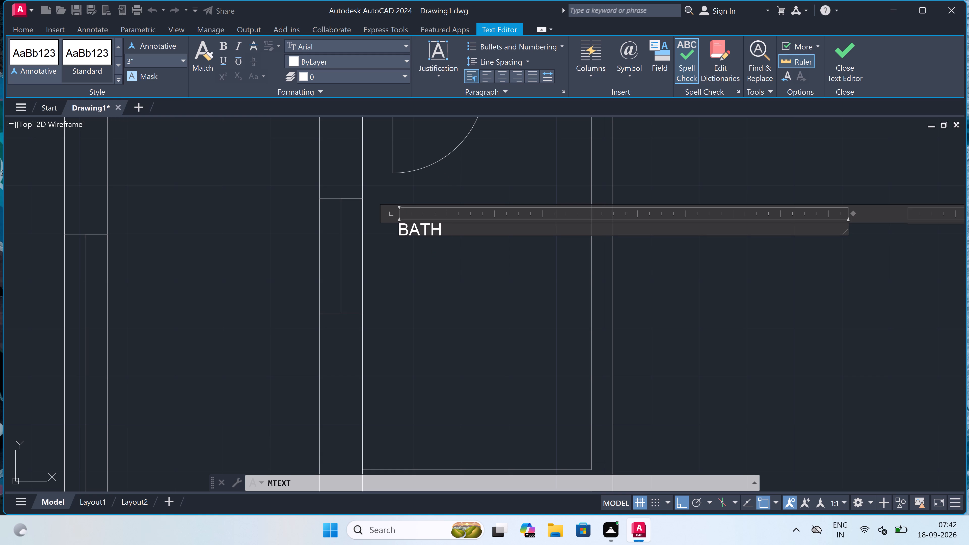
key("Return")
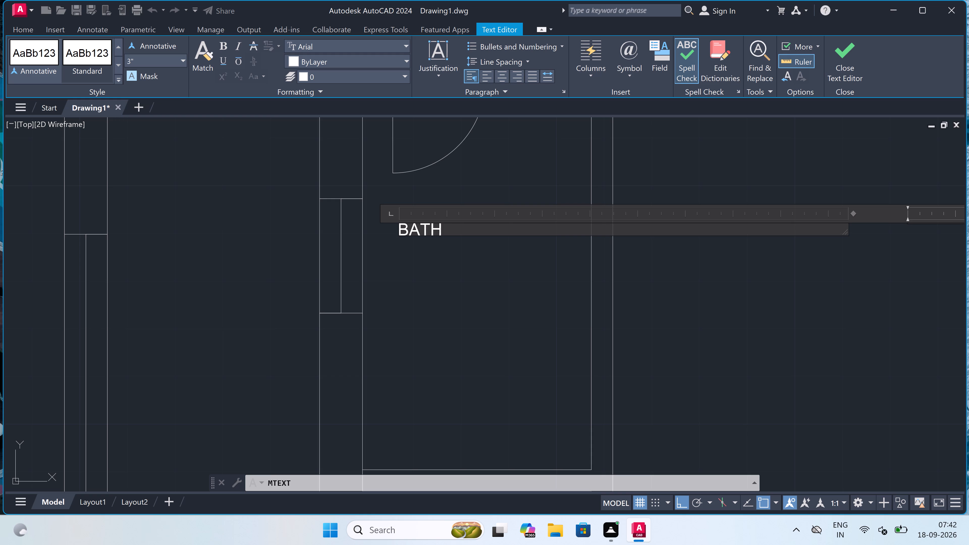
left_click(468, 277)
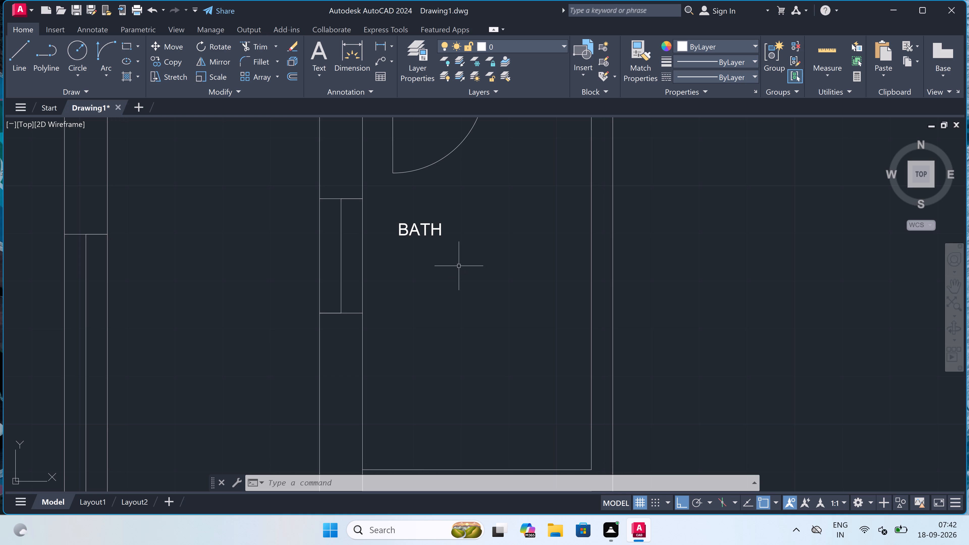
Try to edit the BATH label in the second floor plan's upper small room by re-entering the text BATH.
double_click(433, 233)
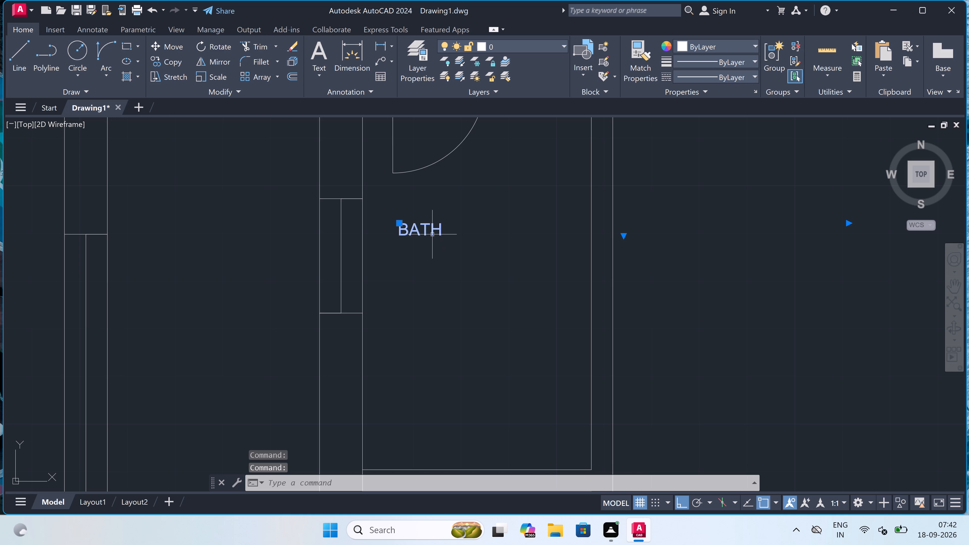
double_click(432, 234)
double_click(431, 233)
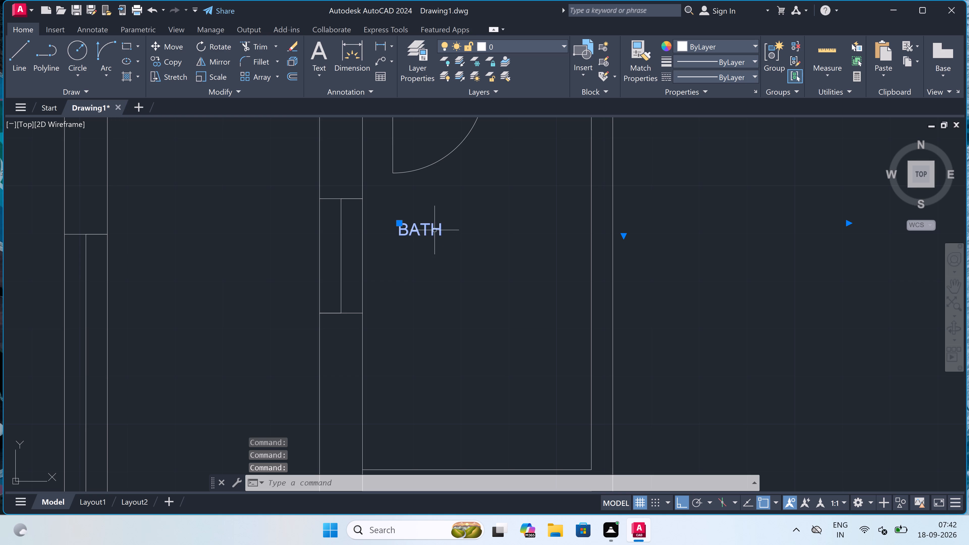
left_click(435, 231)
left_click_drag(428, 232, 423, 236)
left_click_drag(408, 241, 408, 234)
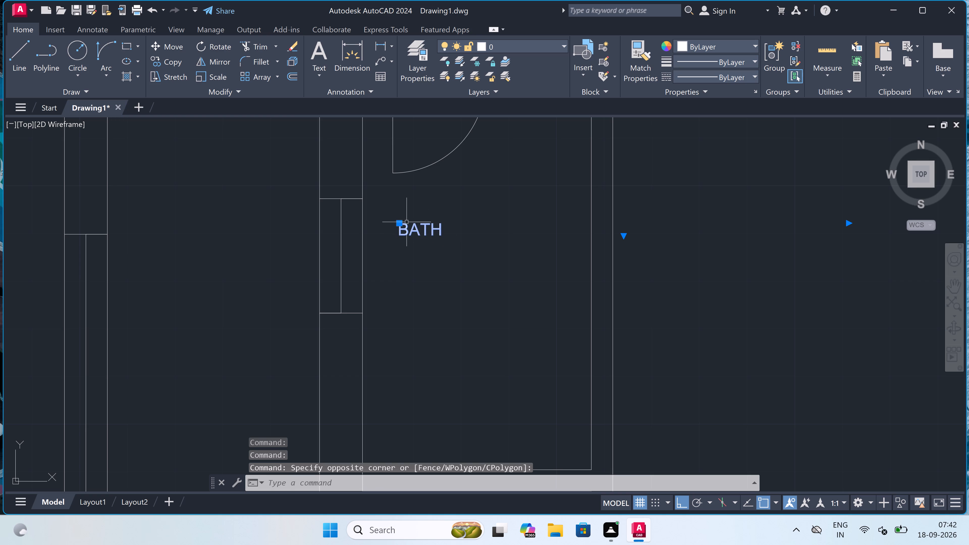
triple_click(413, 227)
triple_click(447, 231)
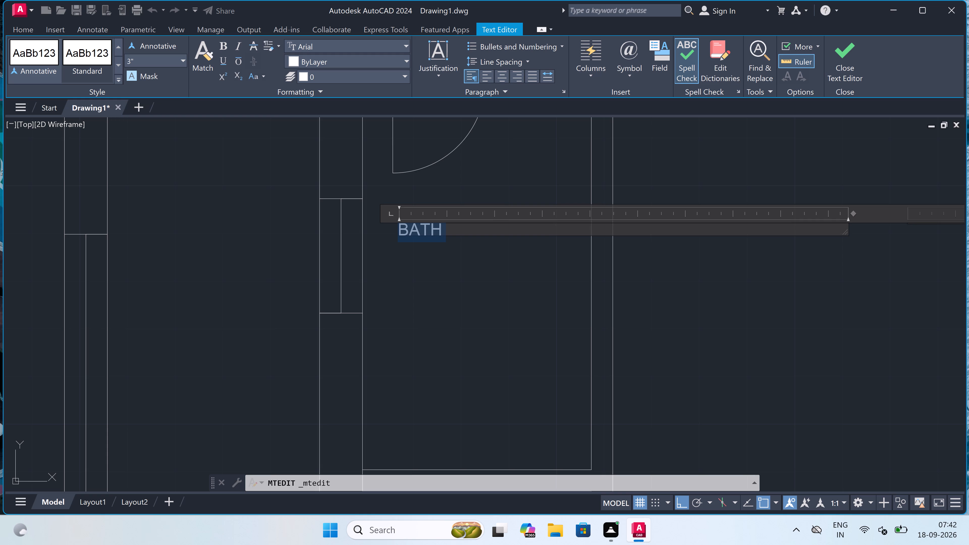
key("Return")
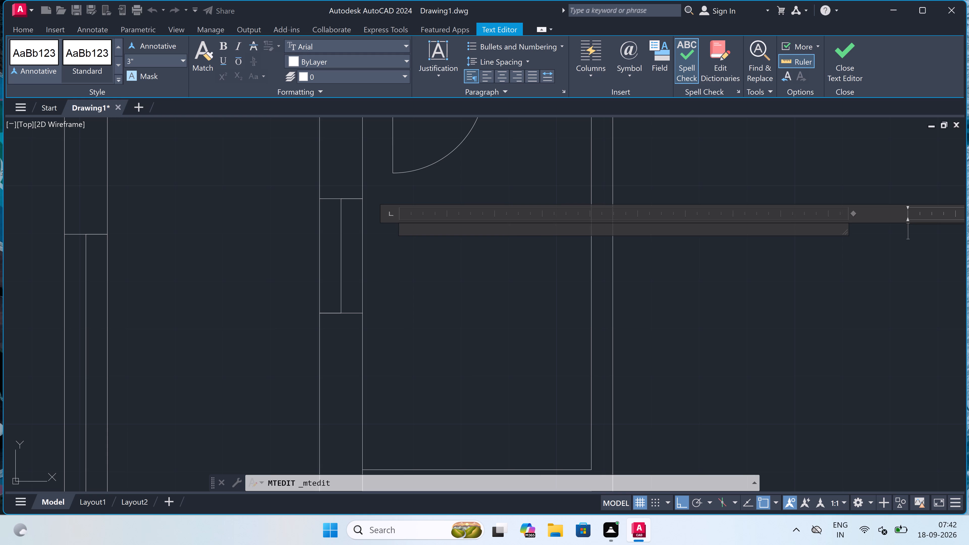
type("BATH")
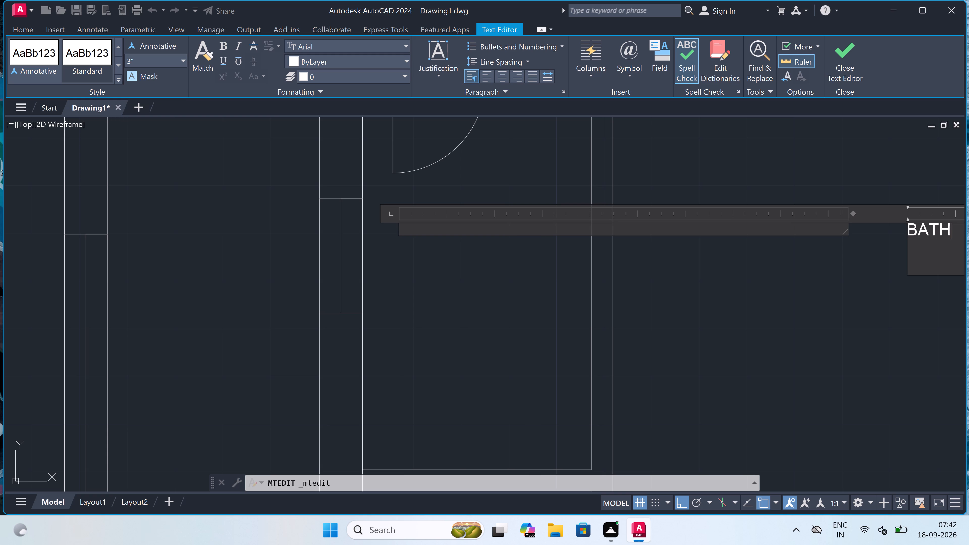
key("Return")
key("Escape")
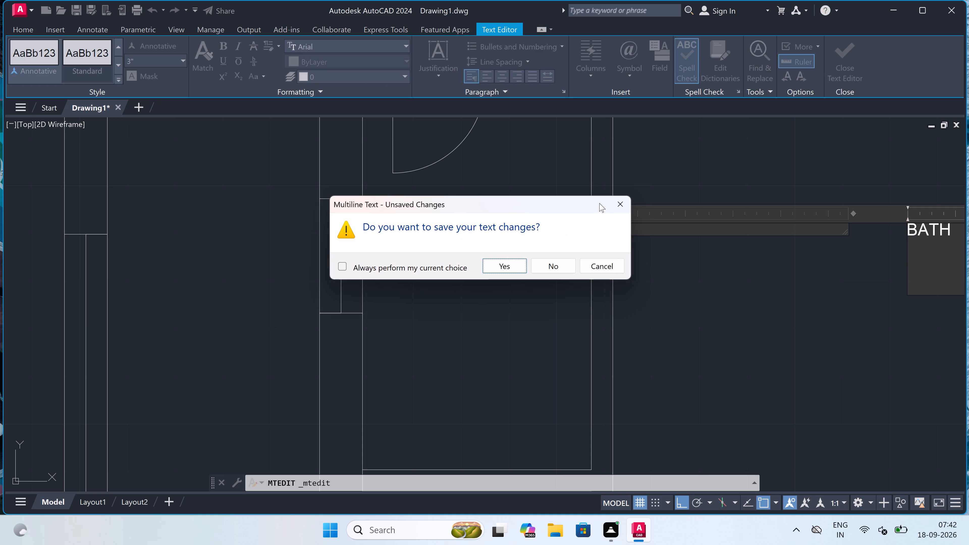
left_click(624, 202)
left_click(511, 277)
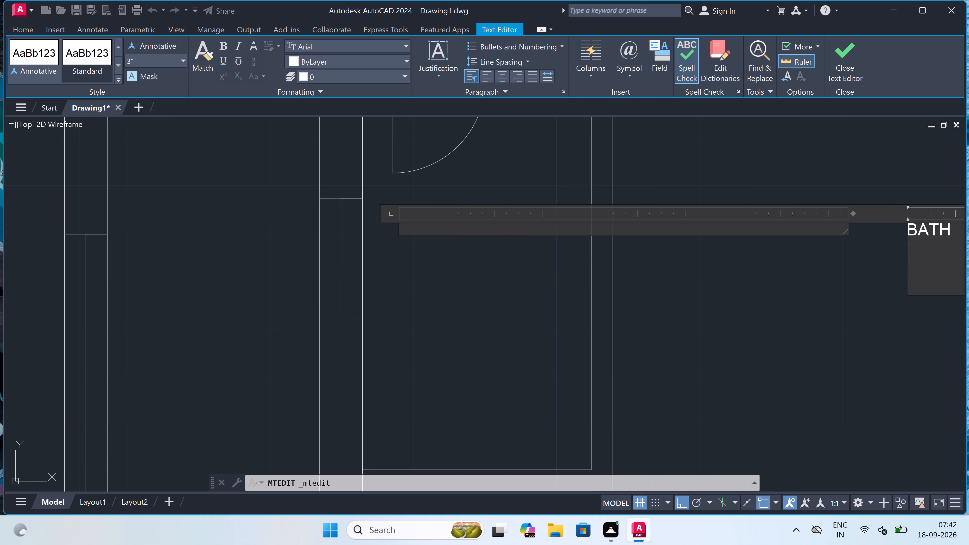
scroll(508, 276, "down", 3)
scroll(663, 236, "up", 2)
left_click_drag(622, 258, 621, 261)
Delete the BATH label from the second floor plan.
left_click_drag(441, 384, 438, 388)
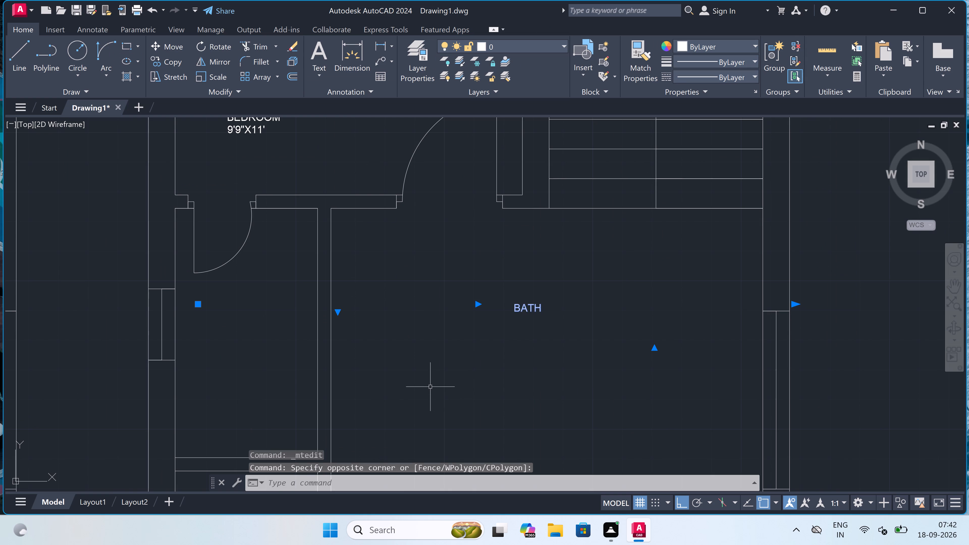
key("Delete")
Add an Annotative-style multiline text label reading BATH over 4'0"X7'0" below the door swing in the second floor plan's upper small room.
scroll(434, 361, "down", 3)
scroll(370, 385, "up", 2)
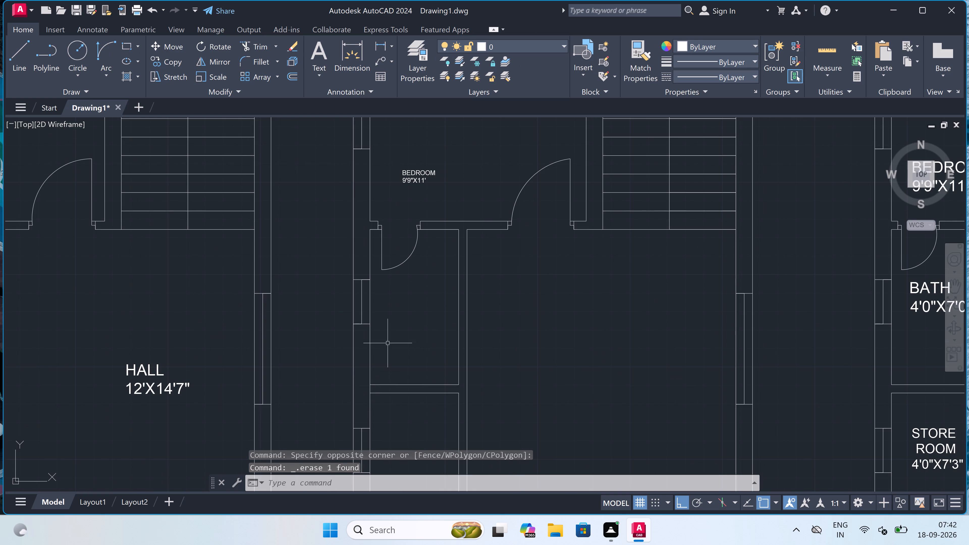
scroll(390, 269, "up", 1)
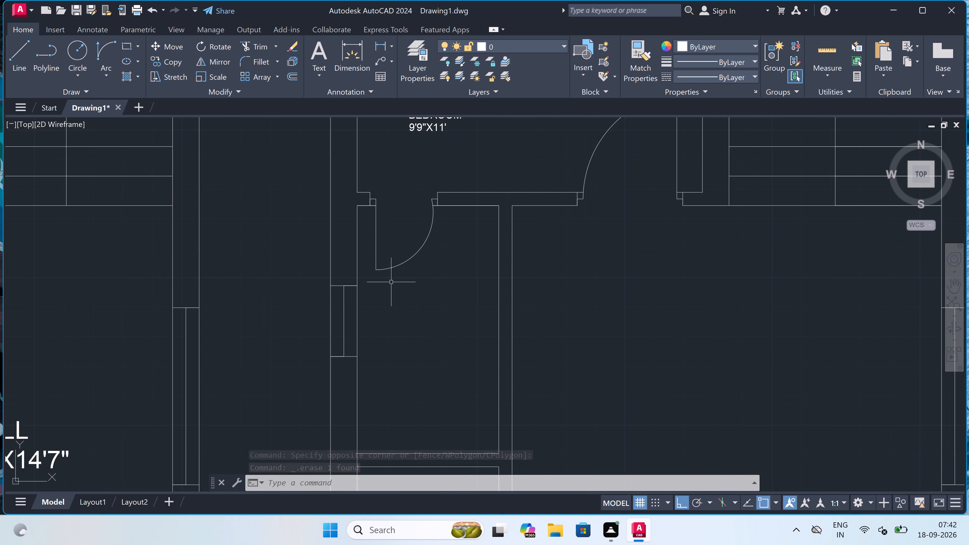
type("MT")
key("space")
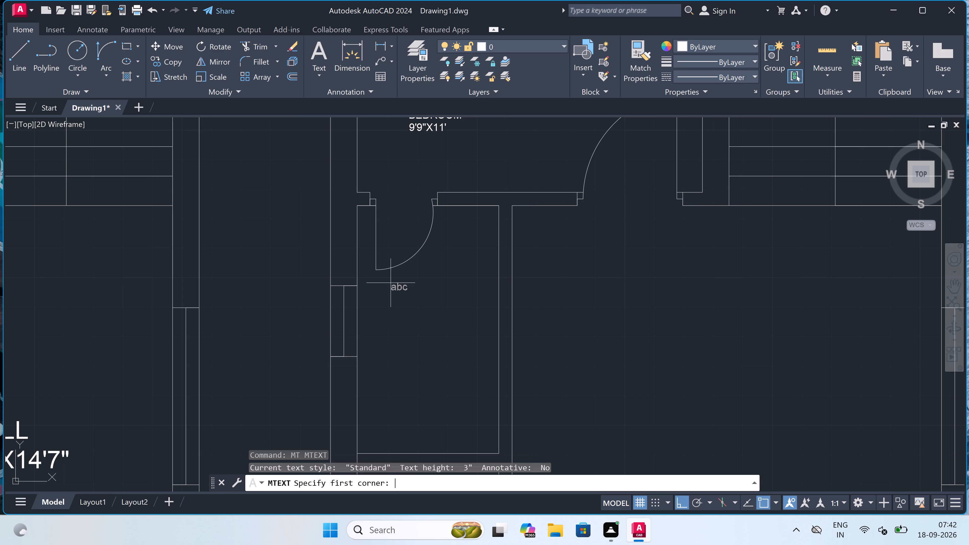
left_click(382, 282)
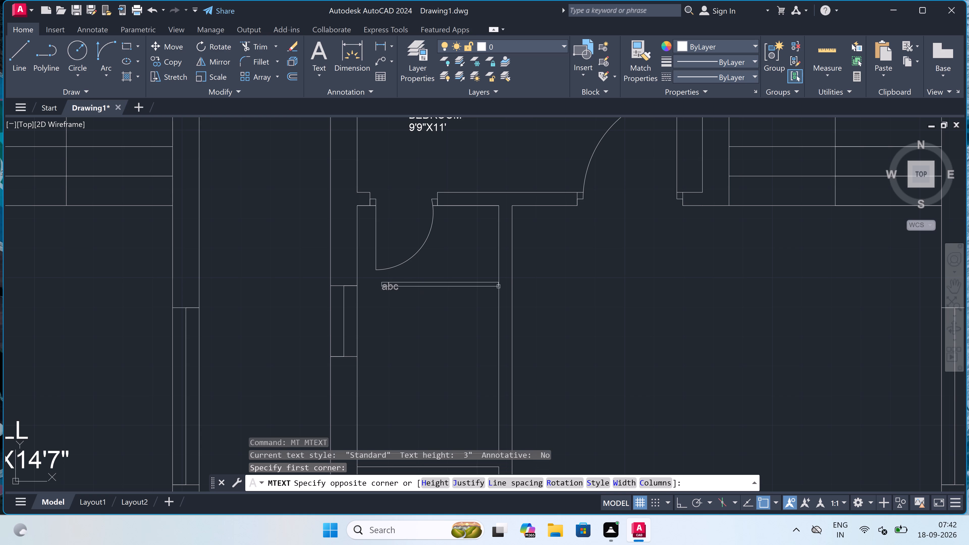
left_click(547, 287)
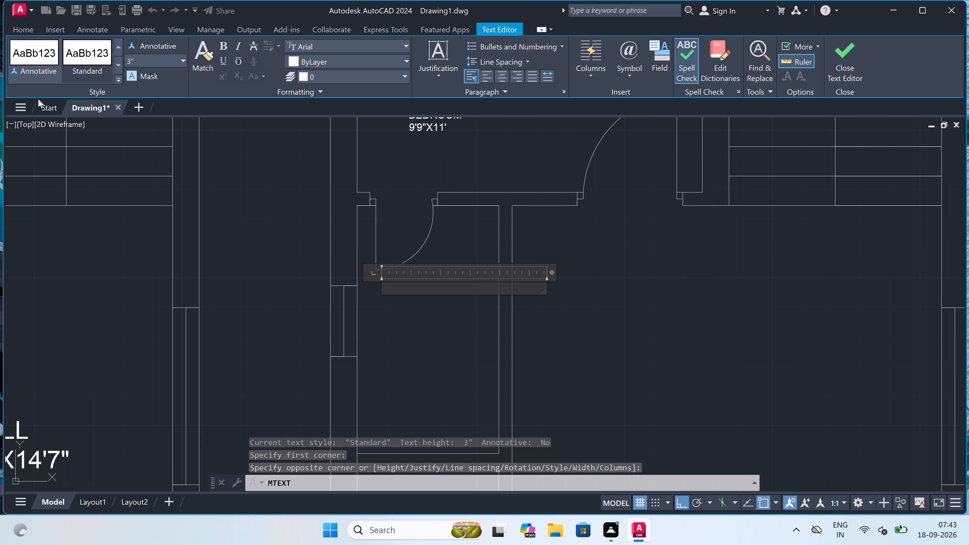
left_click(34, 58)
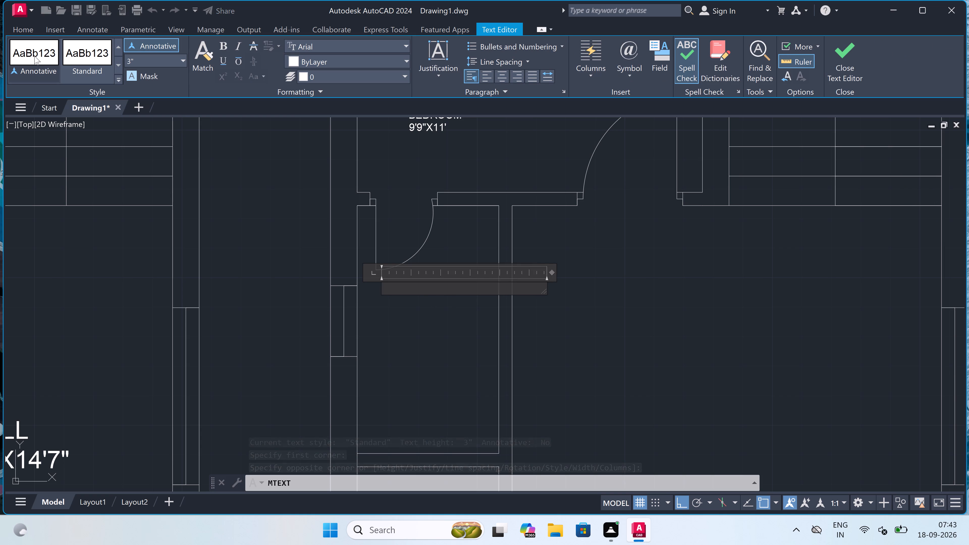
left_click(36, 53)
left_click(73, 55)
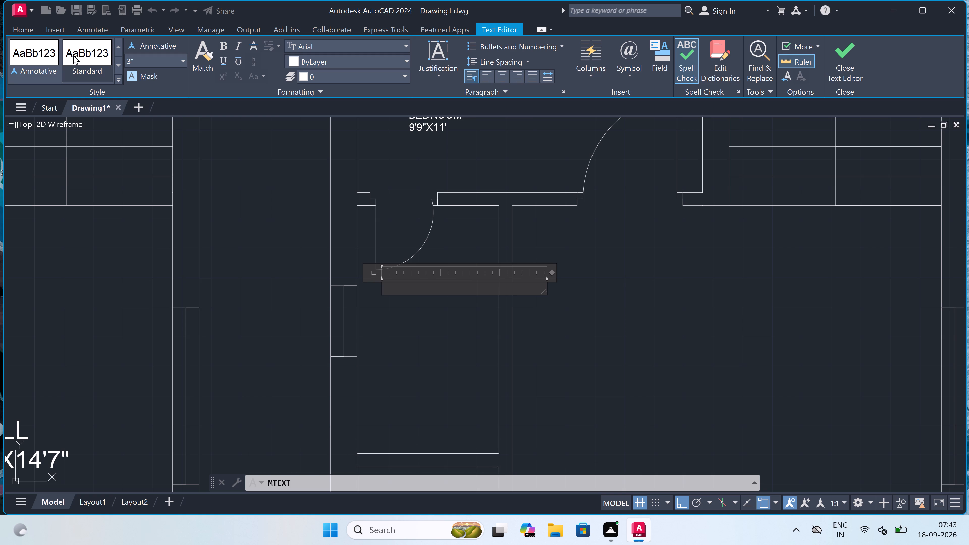
left_click(34, 57)
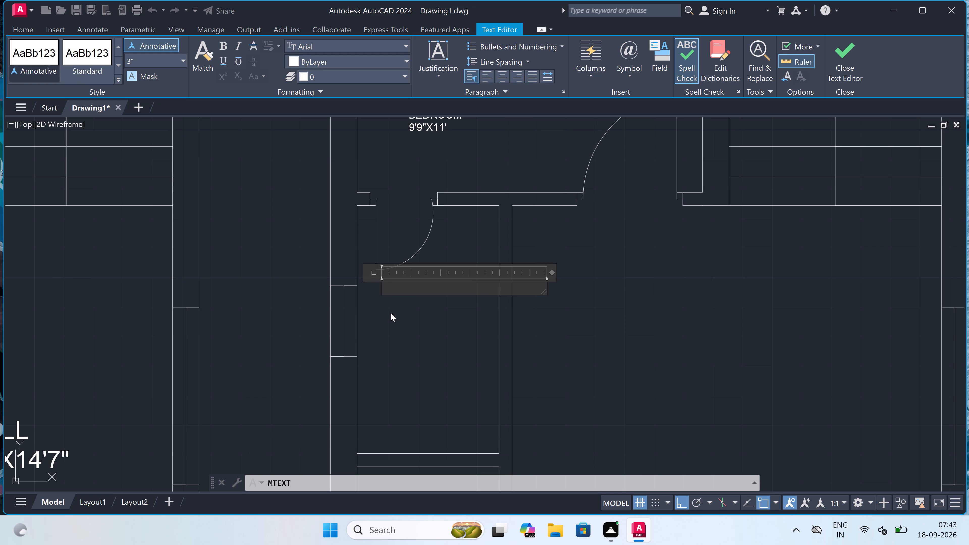
key("b")
type("ATH")
key("Return")
type("4'0\"")
key("x")
type("7'0\"")
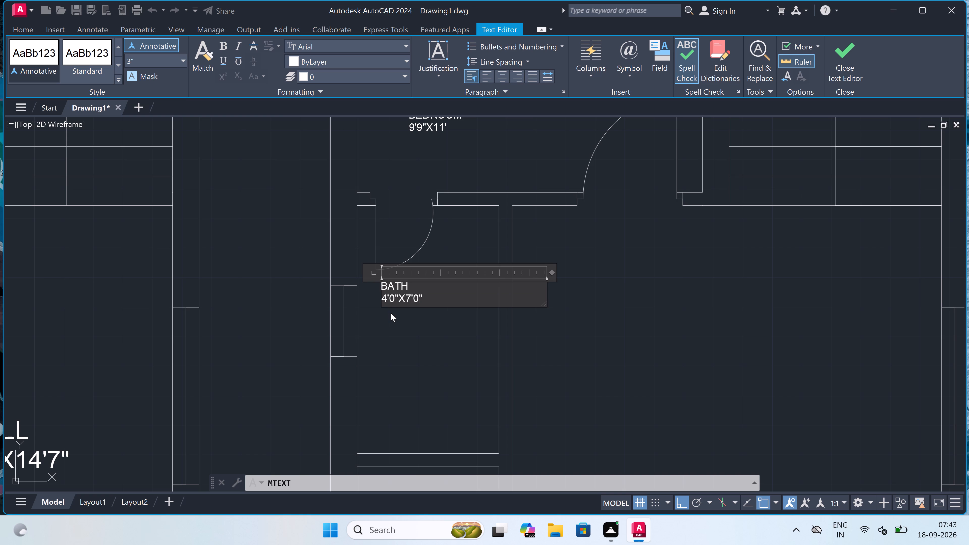
left_click(425, 348)
Add a multiline text label reading STORE ROOM over 4'X7'3" in the second floor plan's lower small room, above the door swing.
scroll(426, 337, "down", 4)
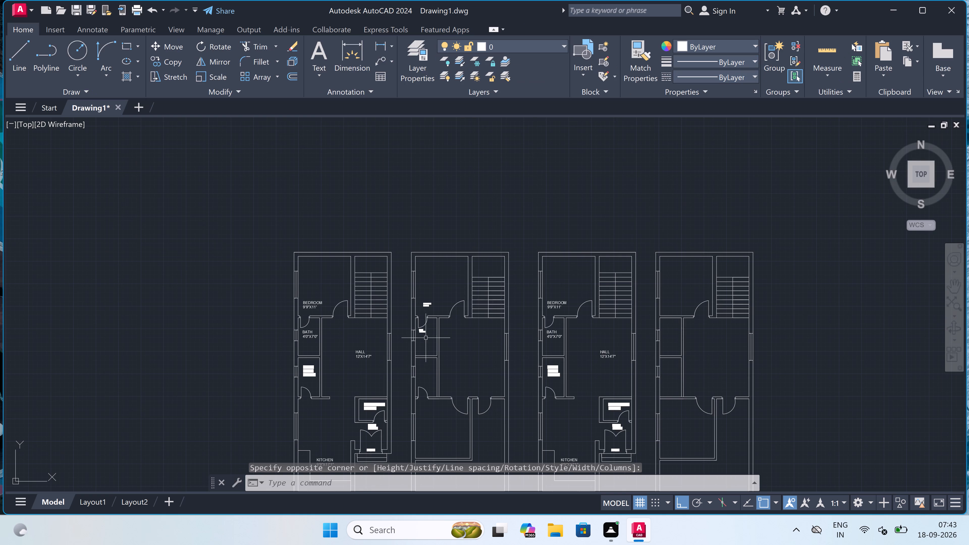
scroll(426, 383, "up", 3)
key("space")
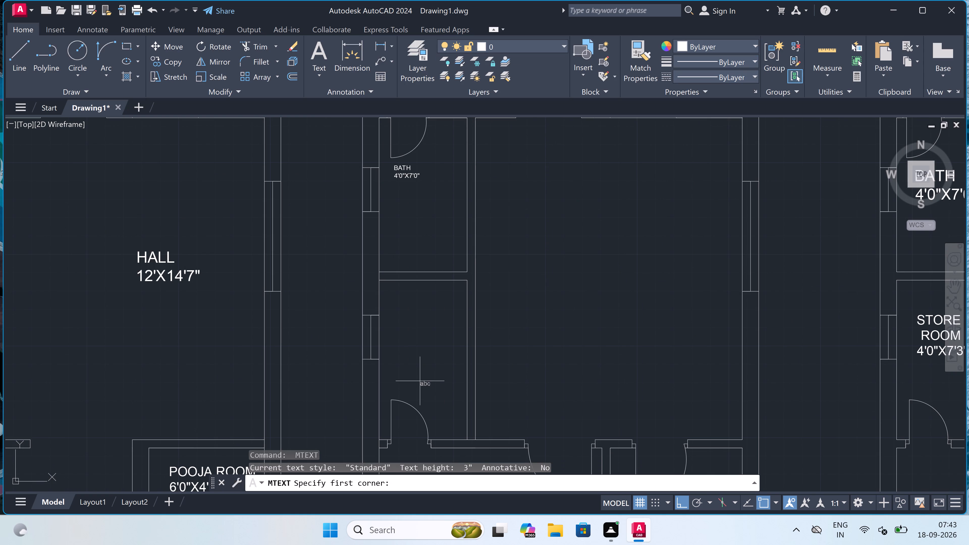
left_click(400, 344)
left_click(574, 362)
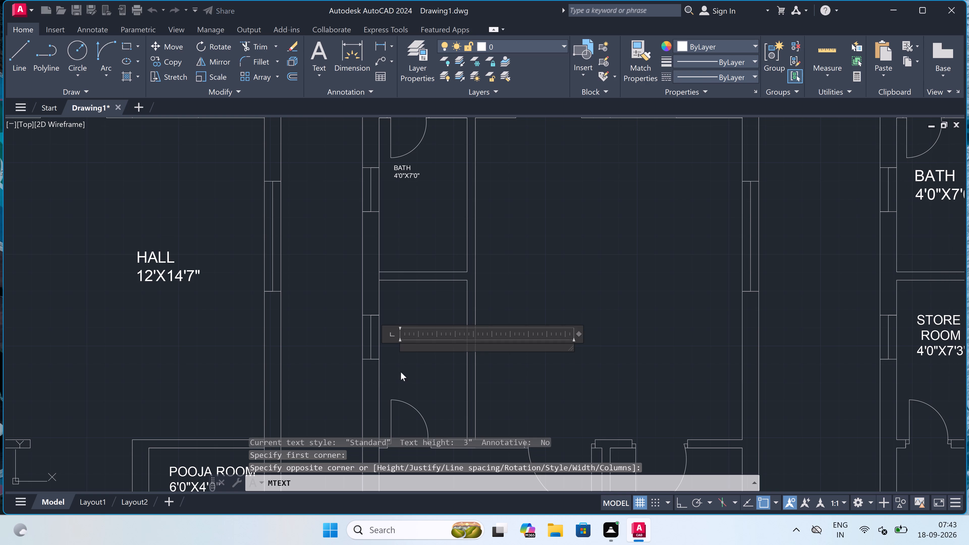
key("s")
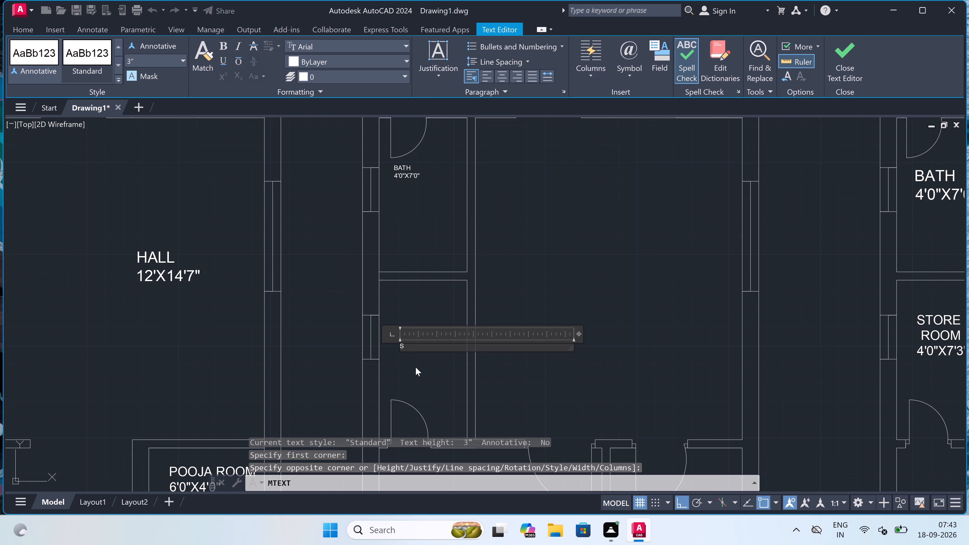
key("t")
type("ORE")
key("Return")
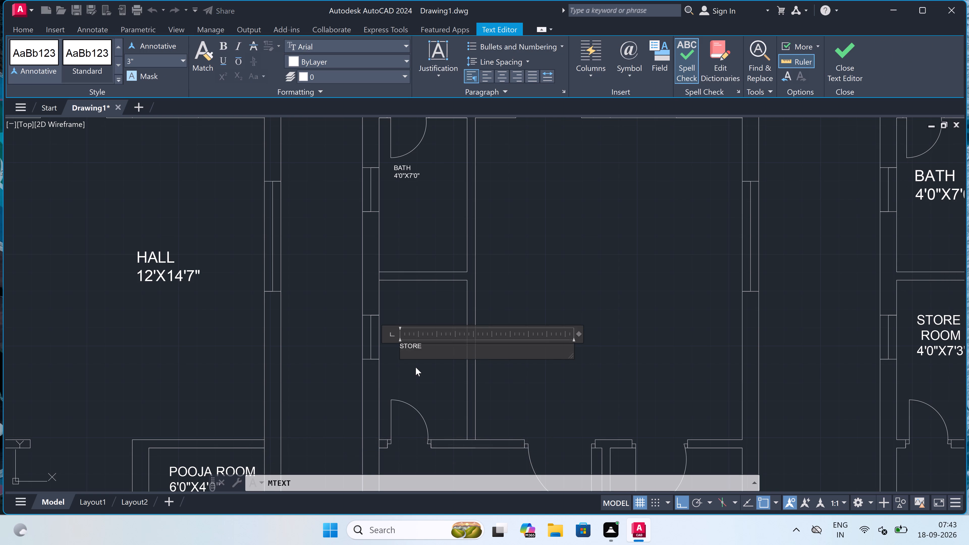
type("ROOM")
key("Return")
key("4")
key("apostrophe")
key("x")
key("7")
key("apostrophe")
key("3")
key("shift+quotedbl")
left_click(424, 380)
Add a multiline text label reading HALL over 12'0"X14'7" in the middle of the second floor plan's large central room.
scroll(423, 377, "down", 3)
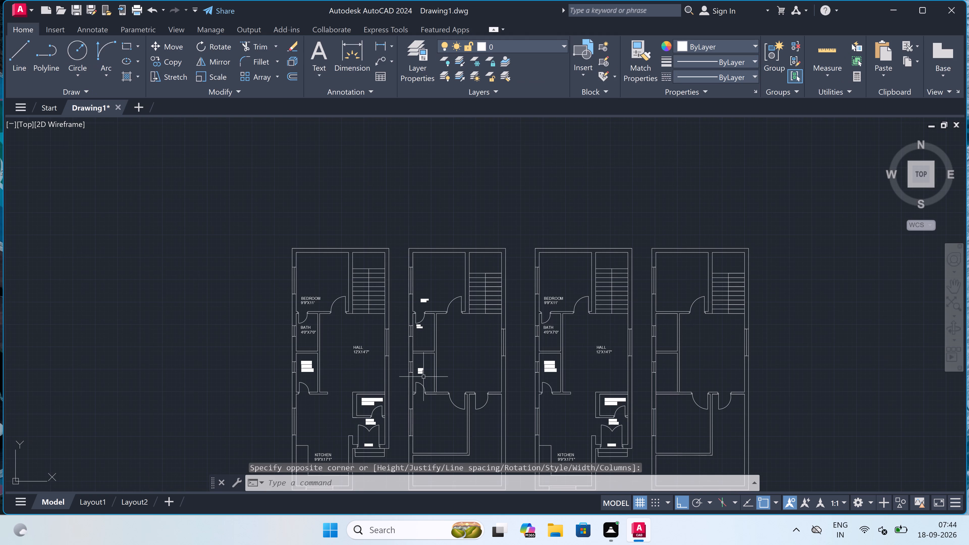
scroll(467, 340, "up", 2)
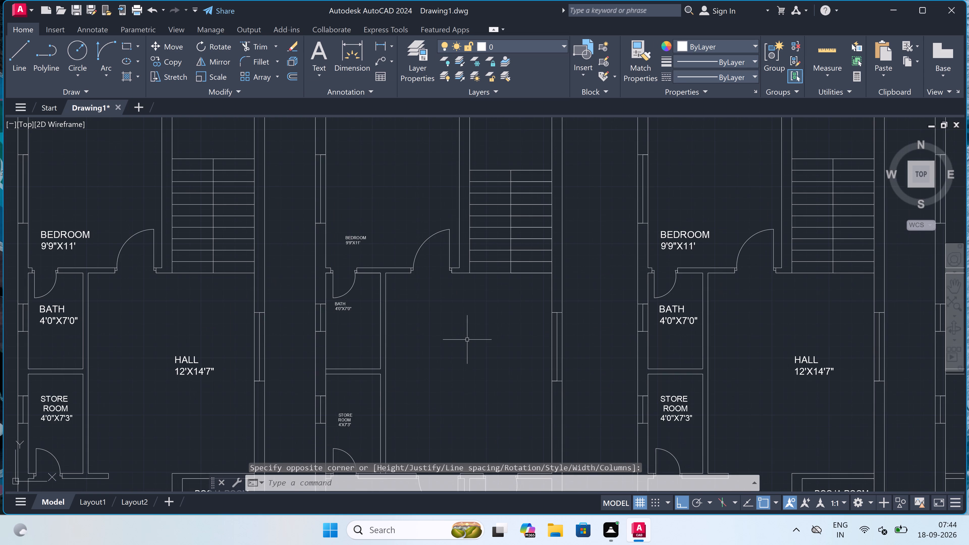
scroll(467, 340, "down", 1)
scroll(469, 352, "up", 1)
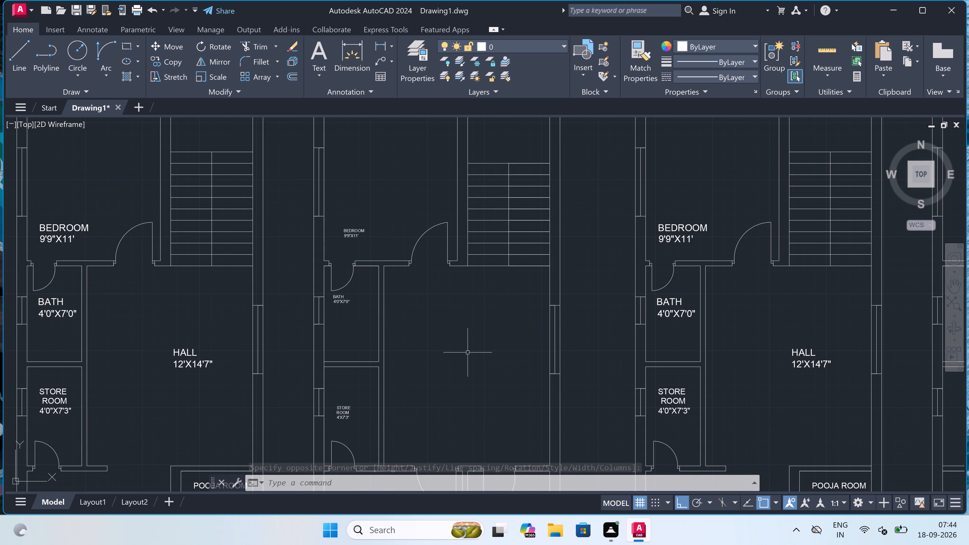
key("space")
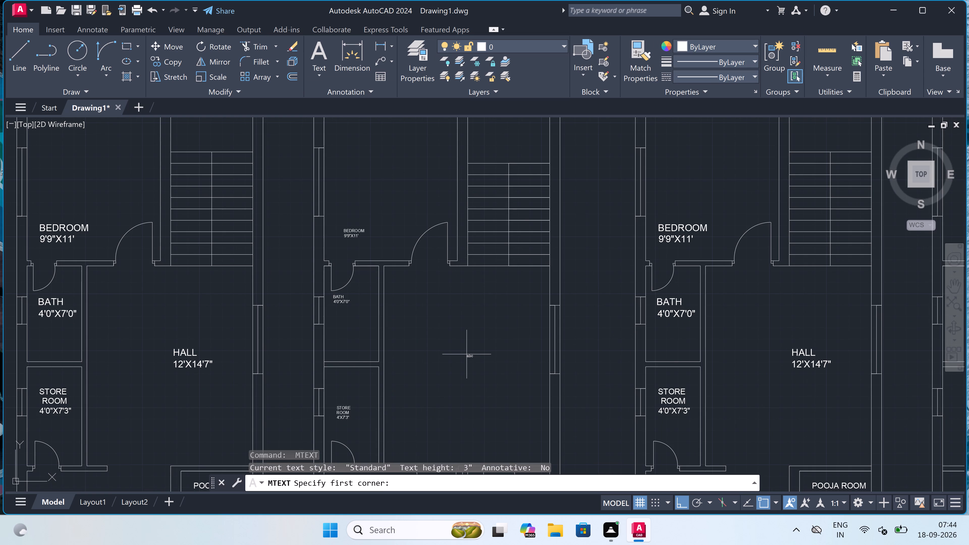
scroll(464, 364, "down", 1)
scroll(465, 369, "up", 1)
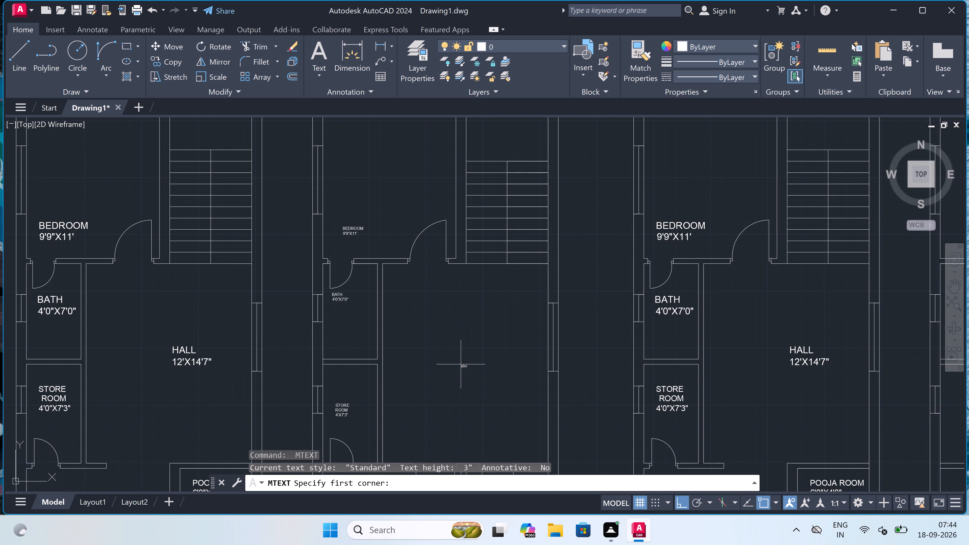
left_click(461, 364)
left_click_drag(627, 368, 618, 378)
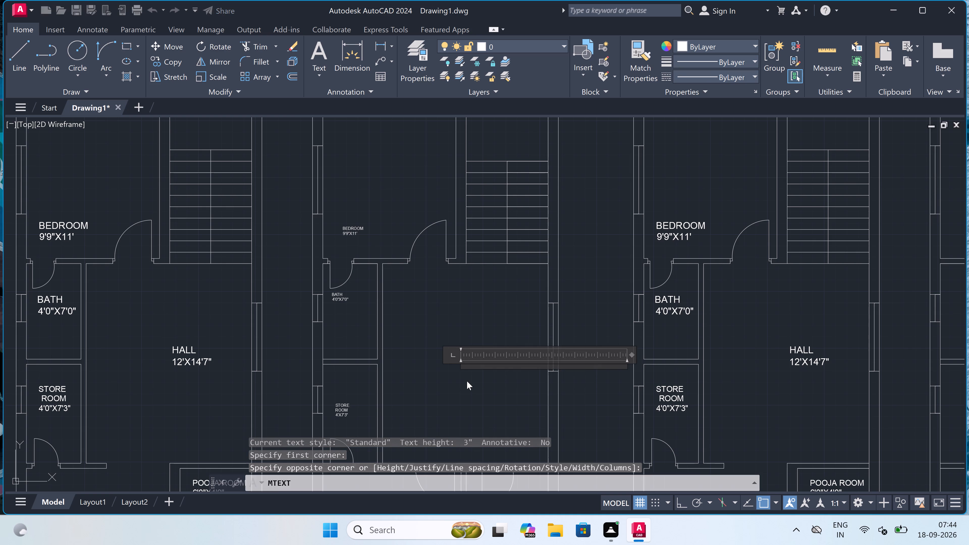
scroll(467, 382, "up", 1)
type("HA")
type("LL")
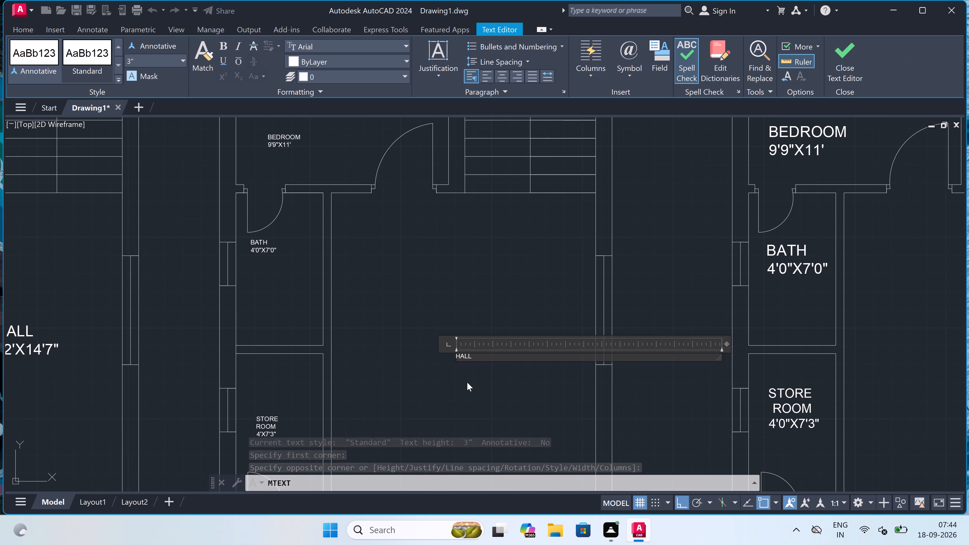
key("Return")
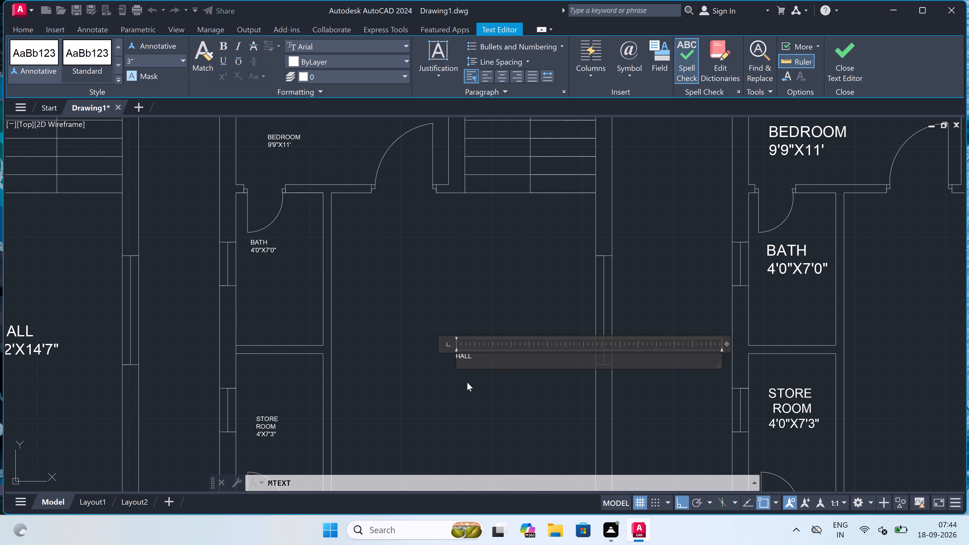
type("12")
key("slash")
key("BackSpace")
key("apostrophe")
key("0")
key("shift+quotedbl")
key("x")
type("14")
type("'7")
key("shift+quotedbl")
left_click(427, 371)
Add a multiline text label reading BEDROOM over 9'9"X11' in the second floor plan's lower room, just below the store room door.
scroll(427, 369, "down", 4)
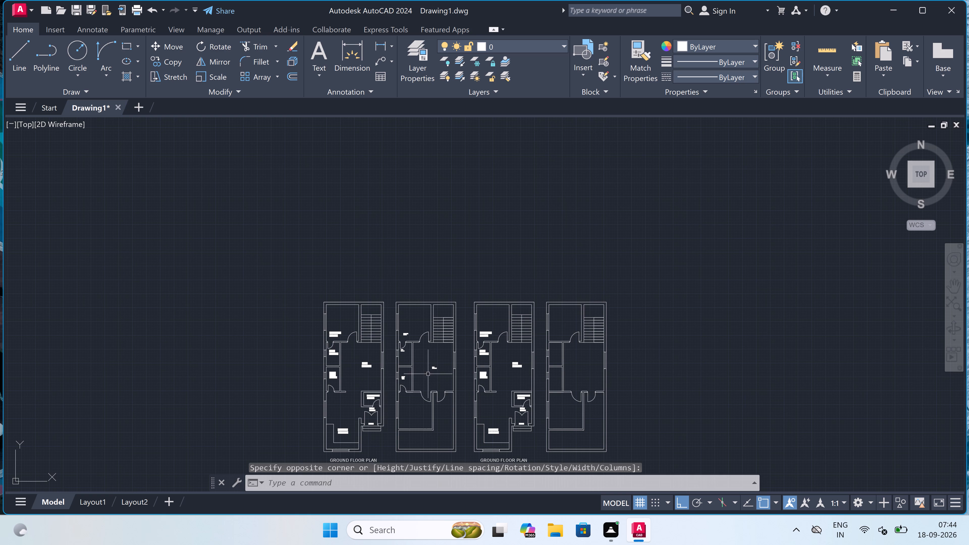
scroll(415, 432, "up", 2)
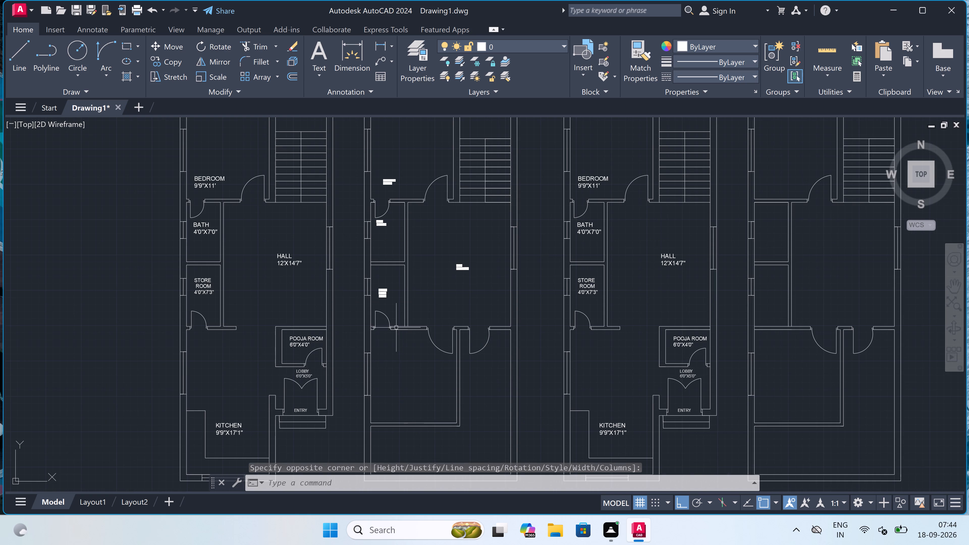
scroll(396, 328, "up", 2)
key("space")
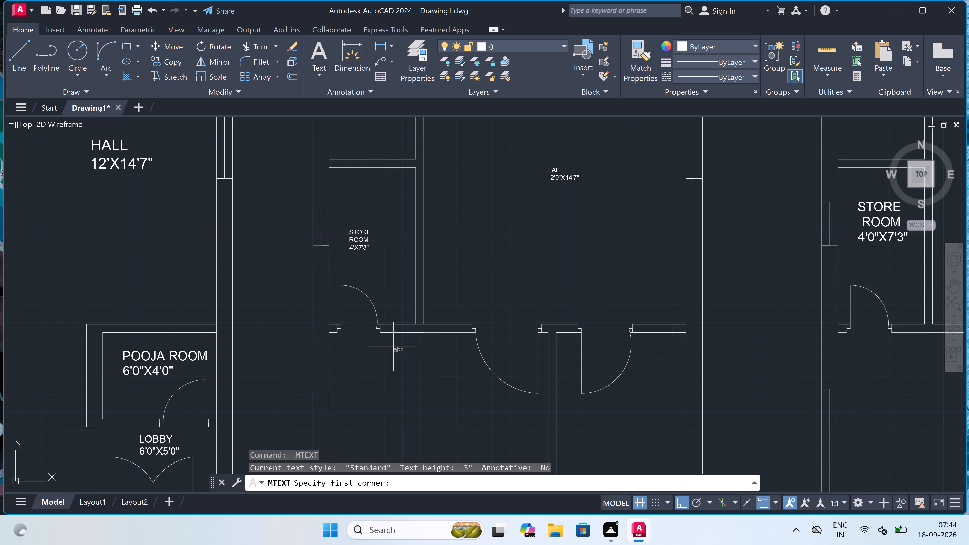
left_click(358, 353)
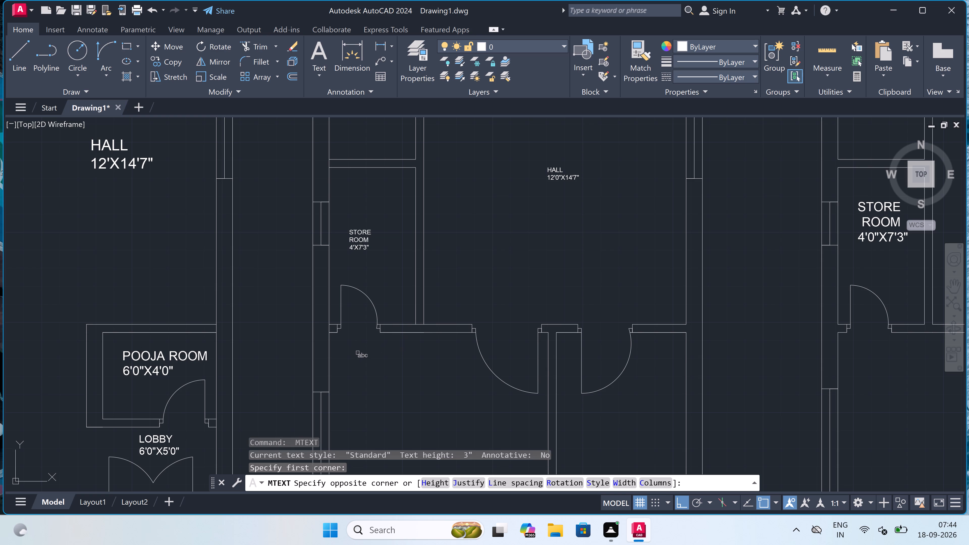
left_click(533, 357)
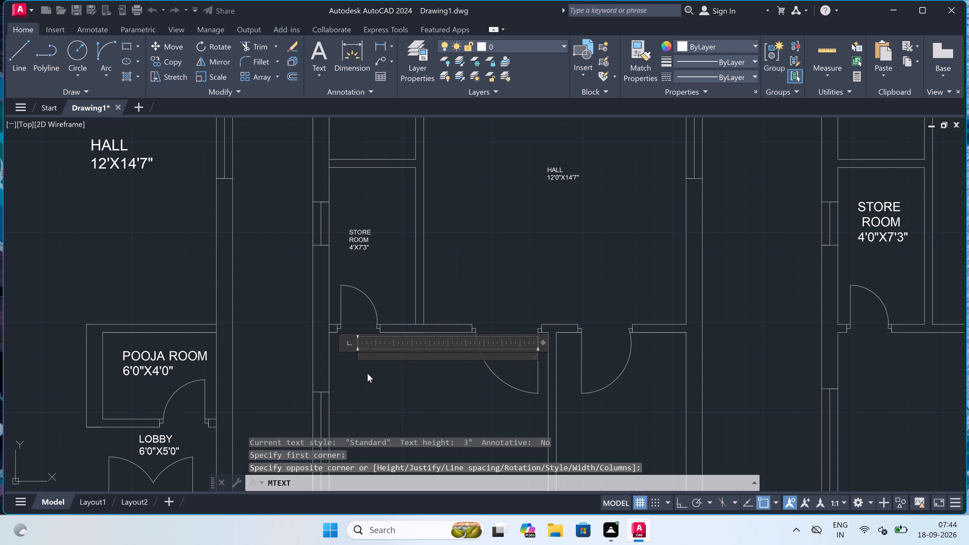
scroll(367, 373, "up", 1)
type("BEDROOM")
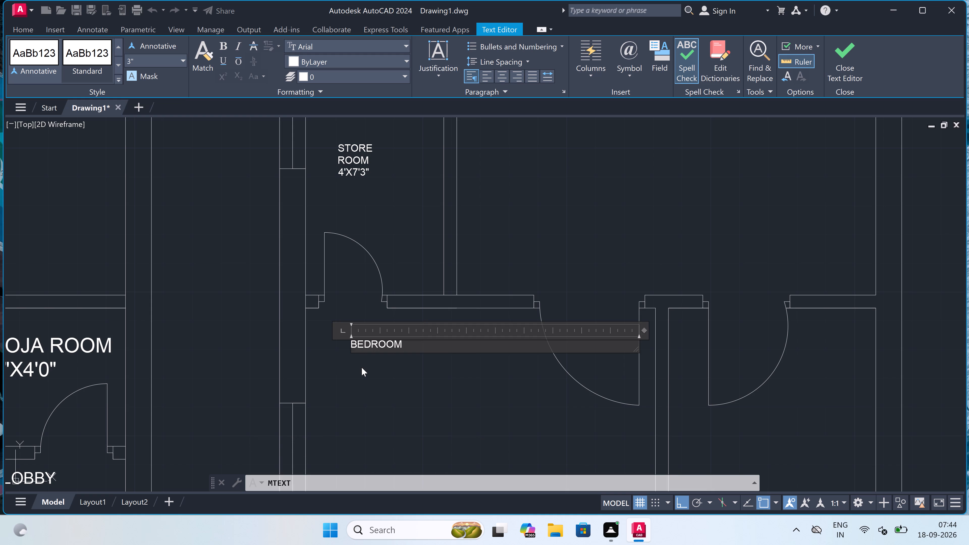
key("Return")
type("9'9")
type("\"X")
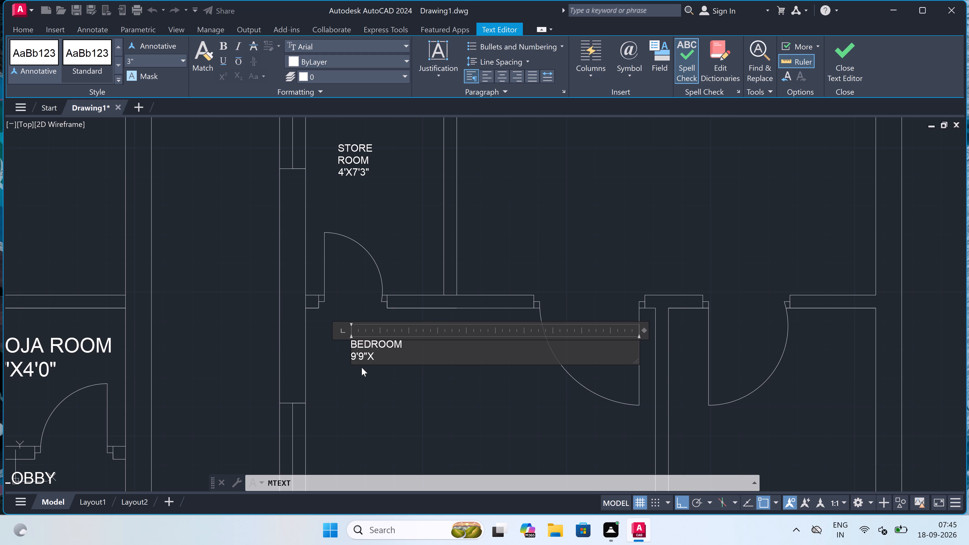
type("11")
key("apostrophe")
left_click_drag(394, 401, 392, 405)
Add a multiline text label reading OPEN TERRACE over 6'X11'4" beside the second floor plan's lower bedroom, below the door swing.
scroll(389, 408, "down", 2)
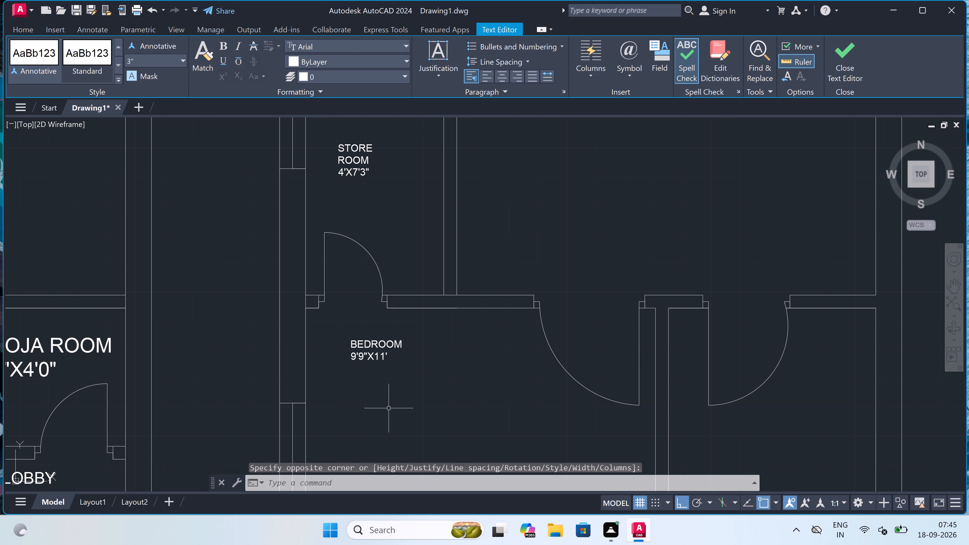
scroll(389, 408, "down", 4)
scroll(400, 423, "up", 3)
scroll(449, 390, "up", 1)
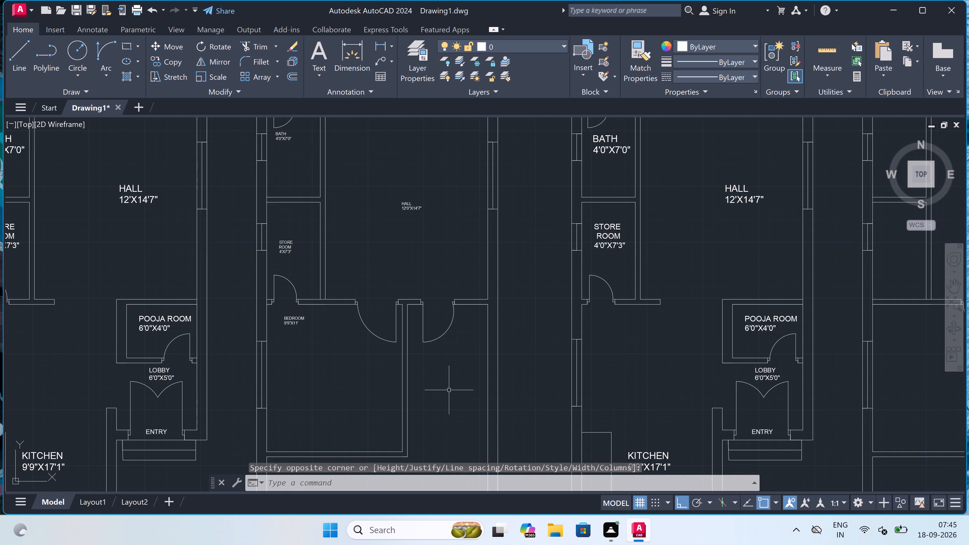
key("space")
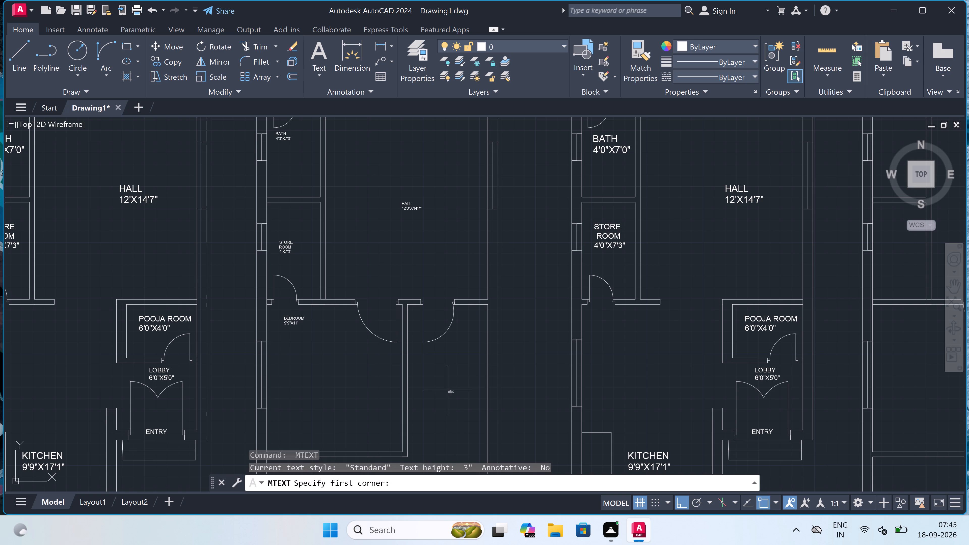
left_click(422, 378)
left_click(551, 386)
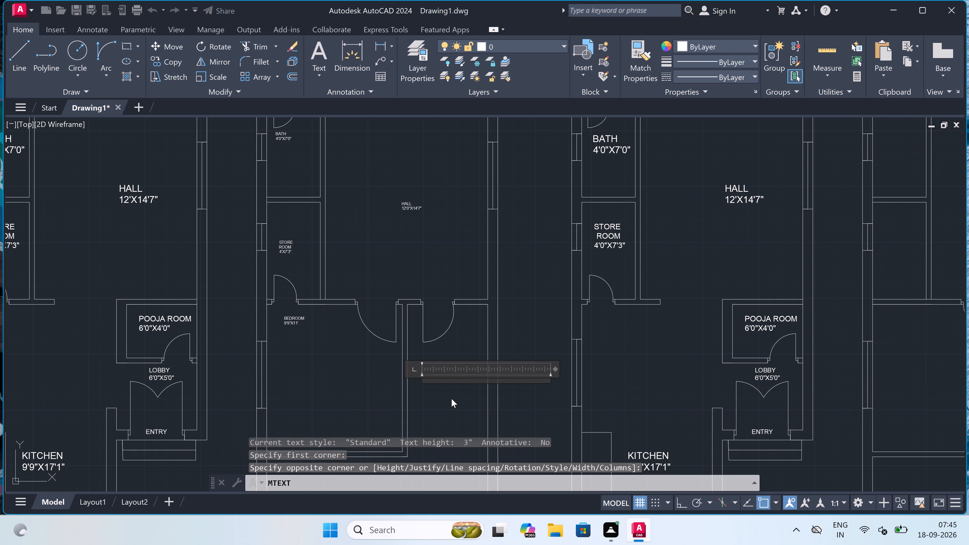
type("OP")
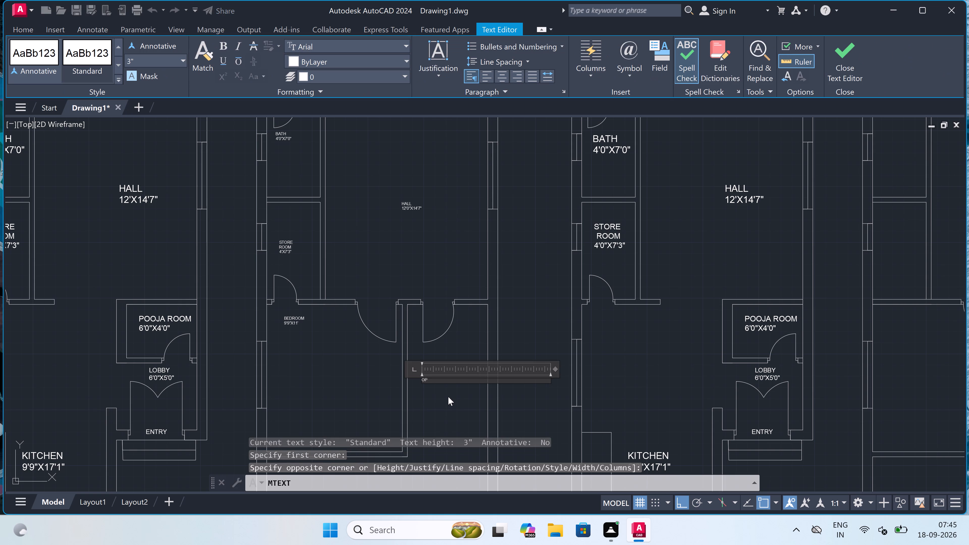
type("EN")
key("space")
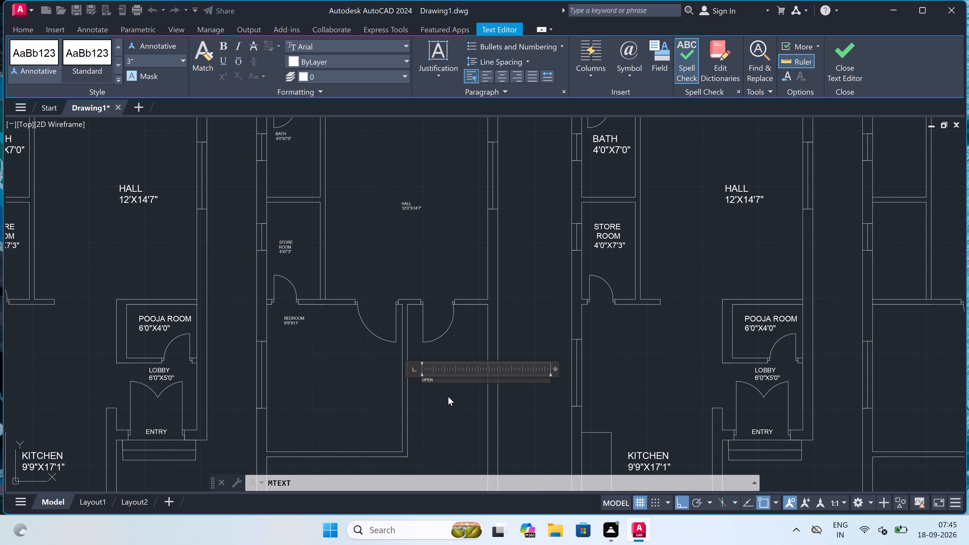
type("TE")
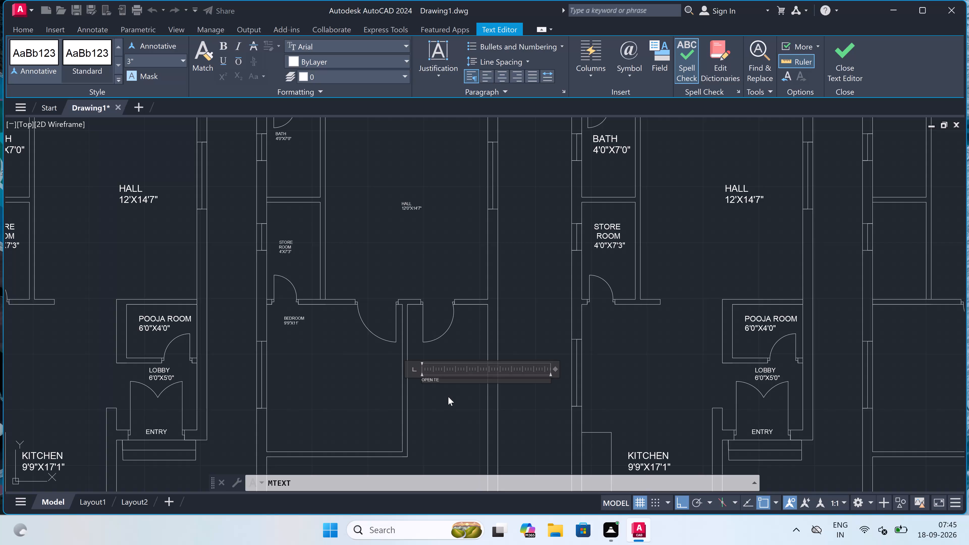
type("RRACE")
key("Return")
key("6")
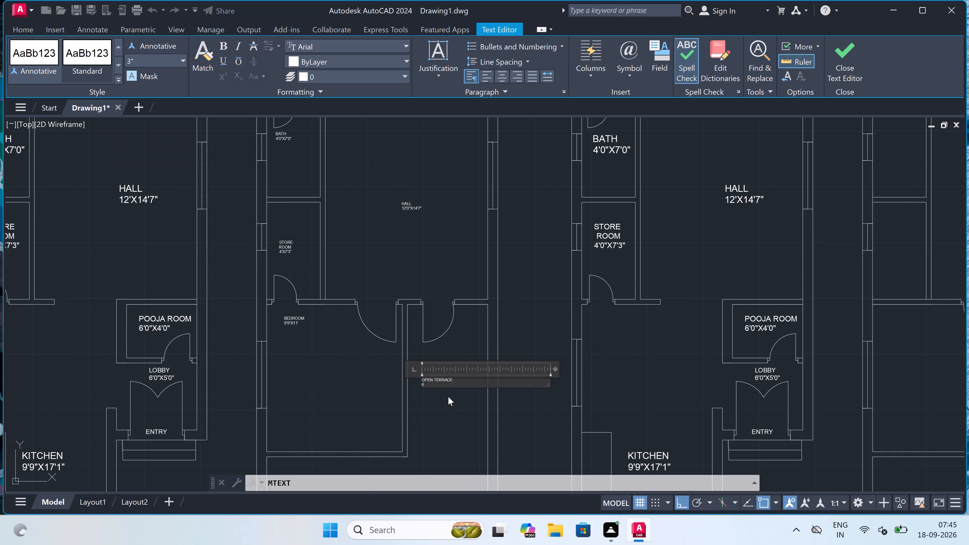
key("apostrophe")
type("X1")
key("1")
type("'4")
key("shift+quotedbl")
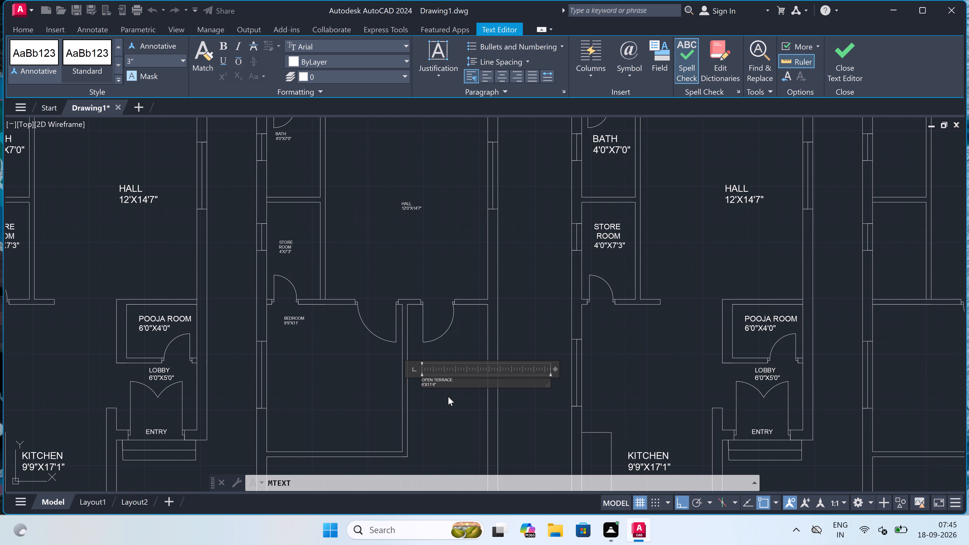
left_click(432, 410)
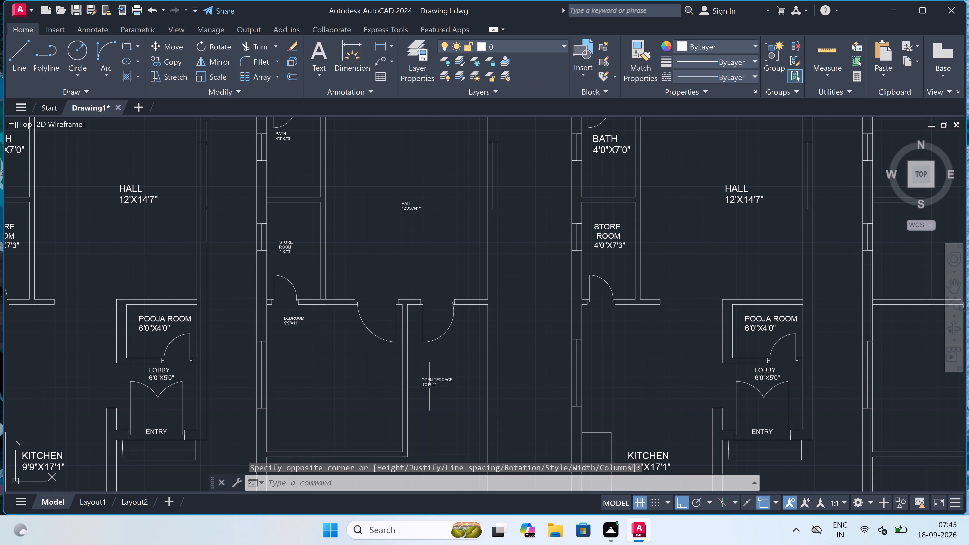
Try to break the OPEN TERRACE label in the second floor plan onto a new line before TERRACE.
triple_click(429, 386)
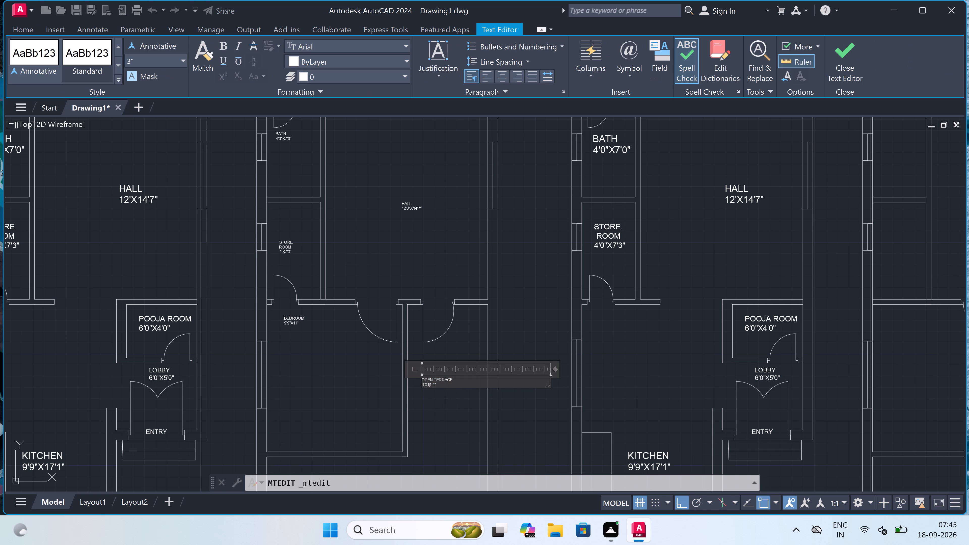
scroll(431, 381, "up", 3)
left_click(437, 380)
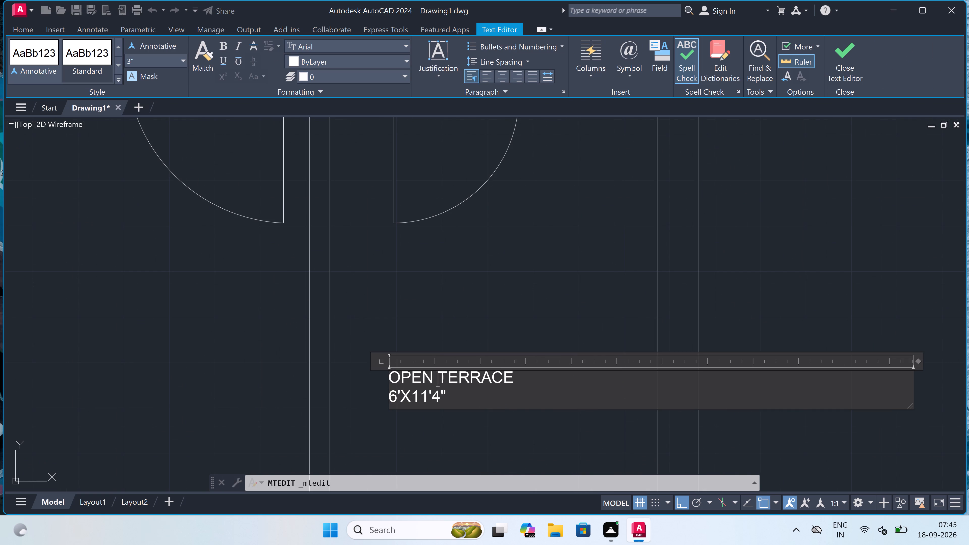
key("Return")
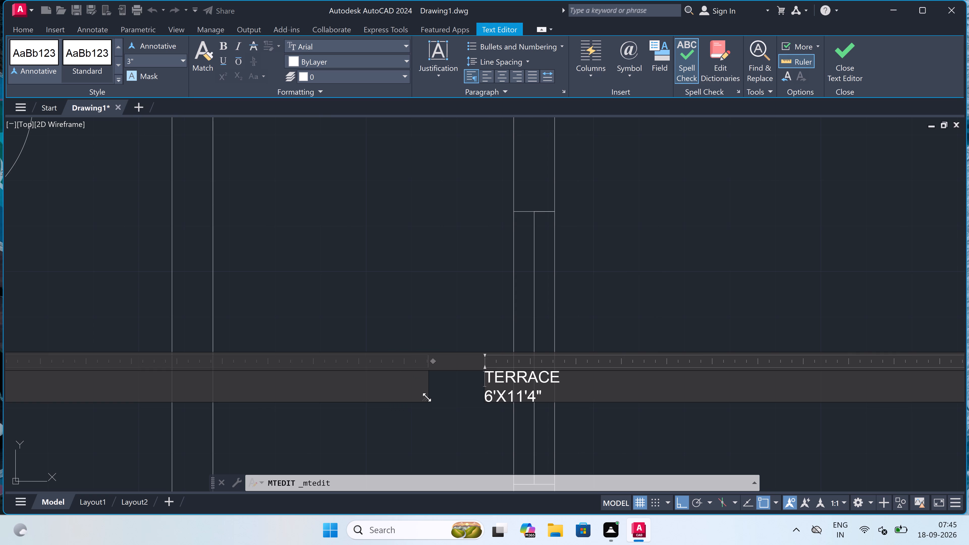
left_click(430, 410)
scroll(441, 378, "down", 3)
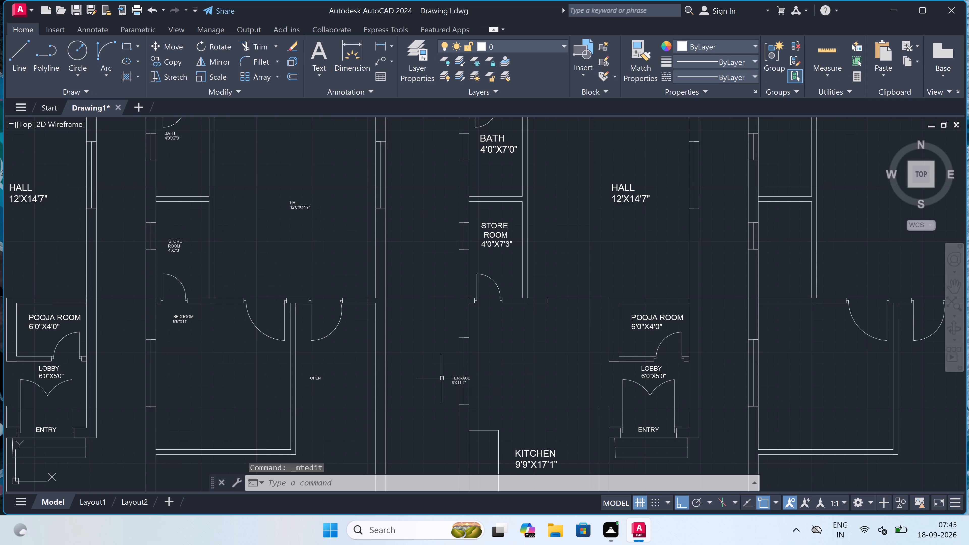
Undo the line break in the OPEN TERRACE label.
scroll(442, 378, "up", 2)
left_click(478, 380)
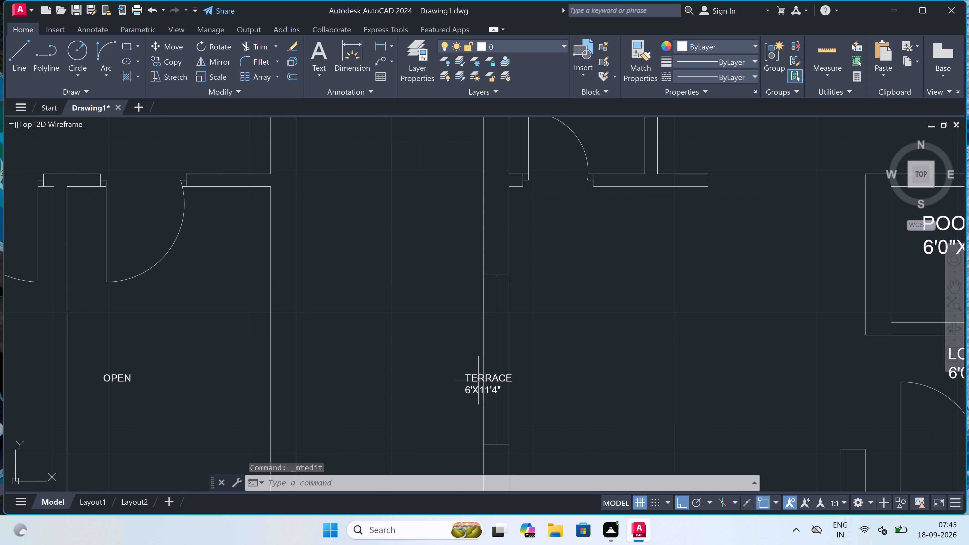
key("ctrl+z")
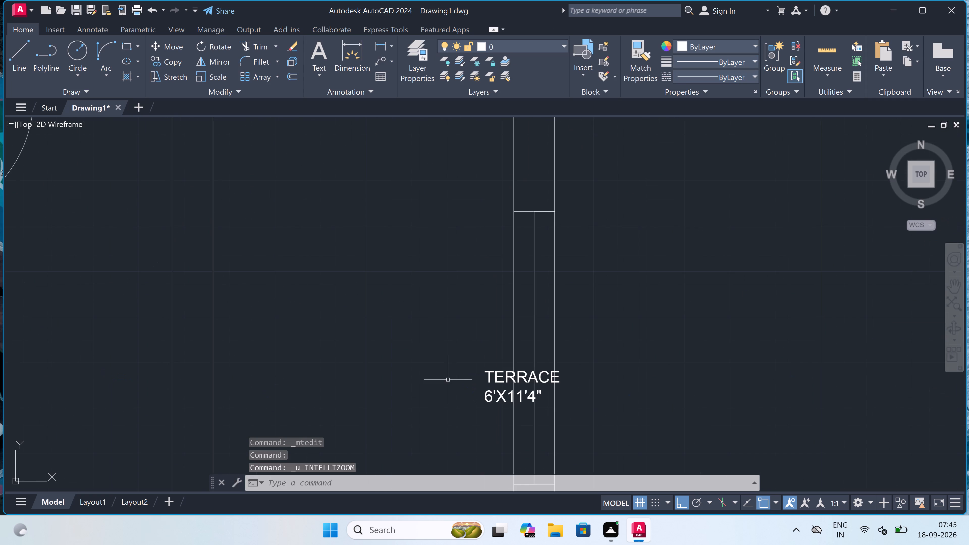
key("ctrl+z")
Break the OPEN TERRACE label beside the second floor plan's lower bedroom onto a new line before TERRACE.
scroll(417, 379, "up", 2)
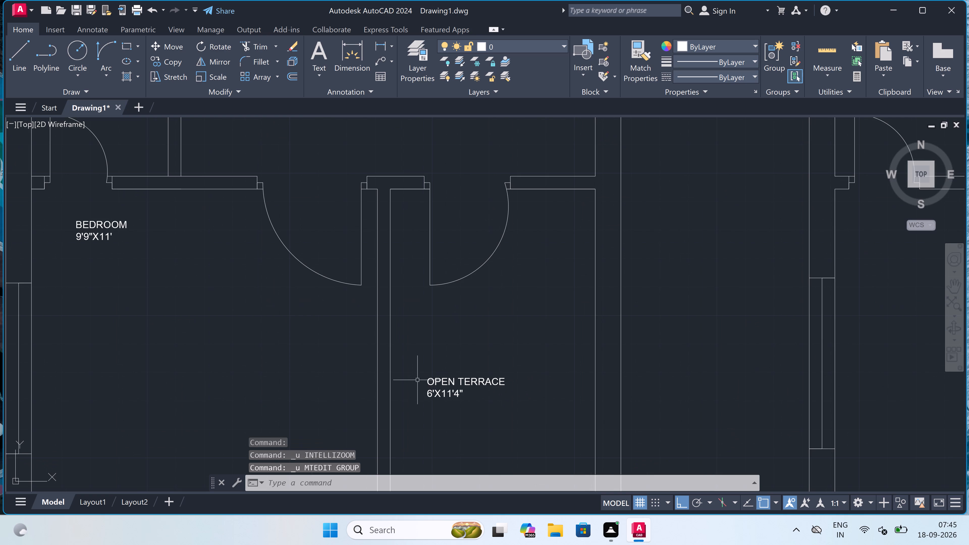
scroll(436, 387, "up", 2)
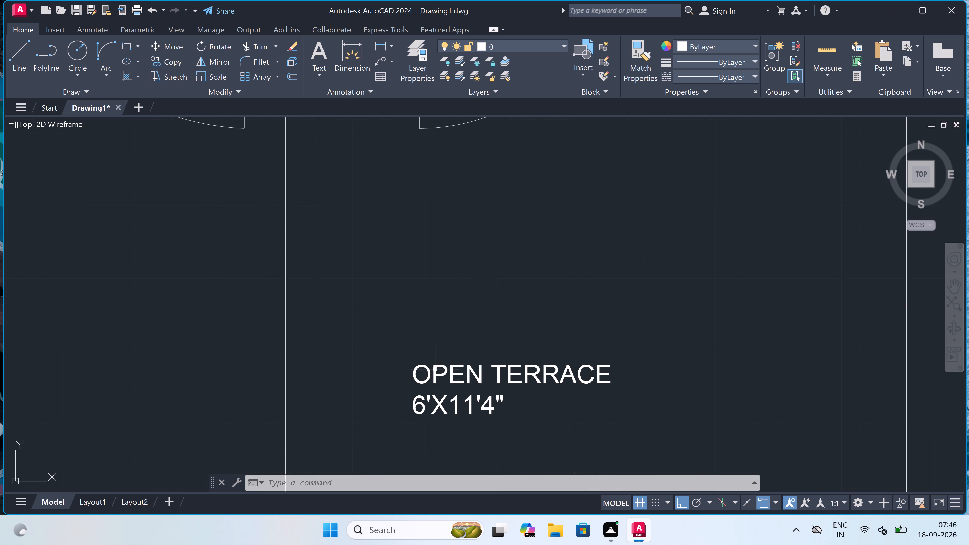
left_click(435, 369)
left_click(435, 371)
triple_click(435, 372)
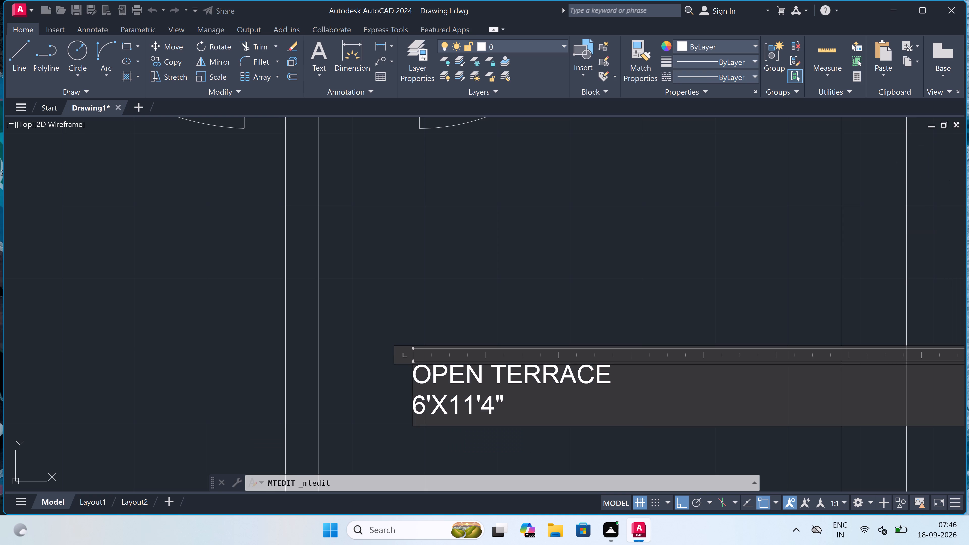
left_click(616, 376)
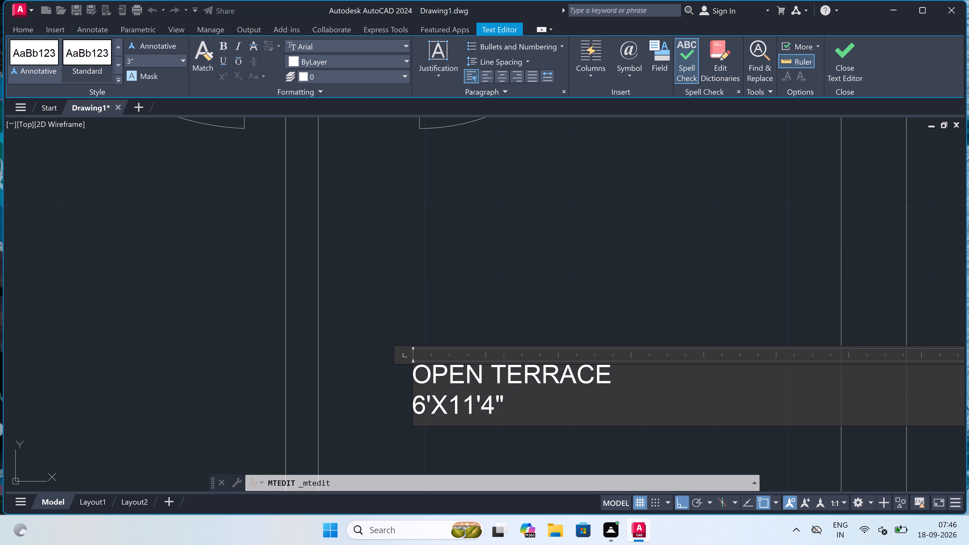
left_click_drag(482, 376, 477, 383)
key("BackSpace")
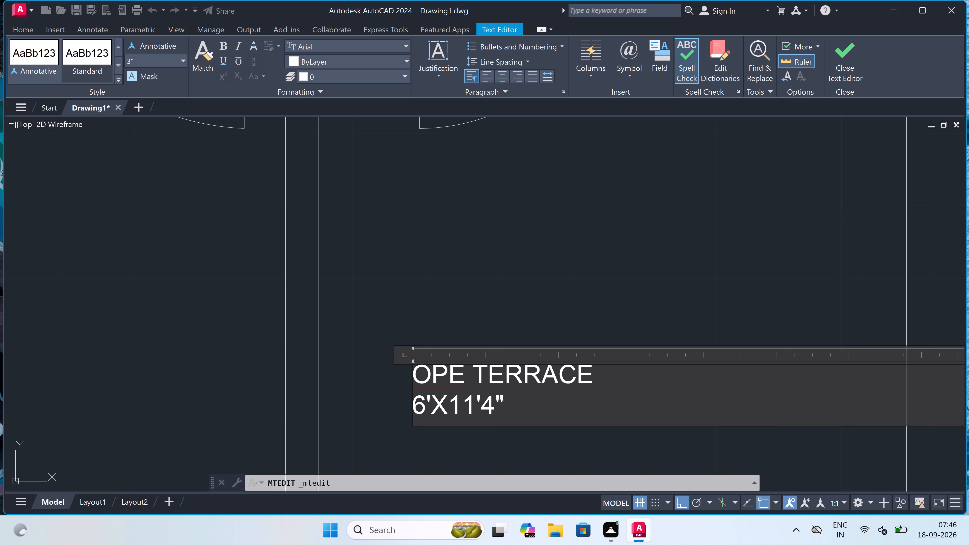
key("n")
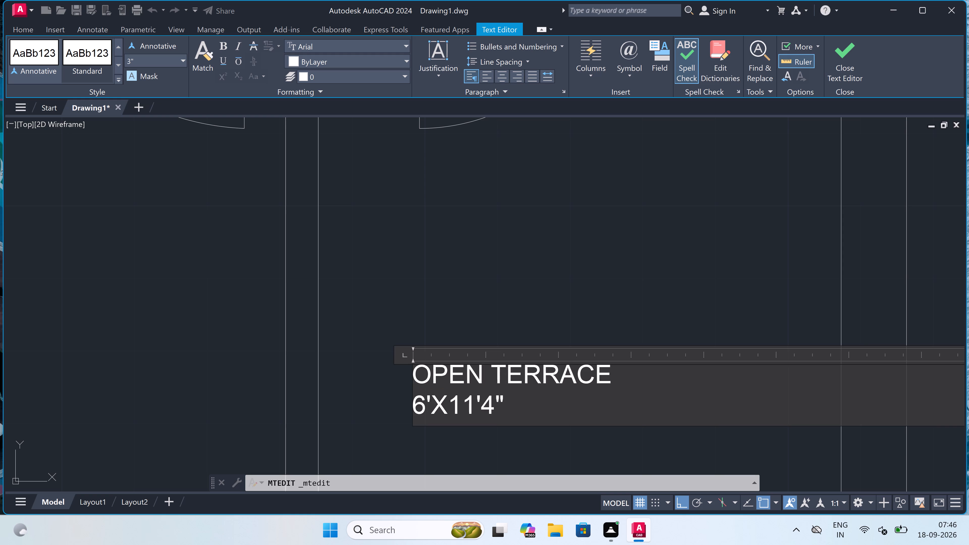
key("Return")
double_click(475, 307)
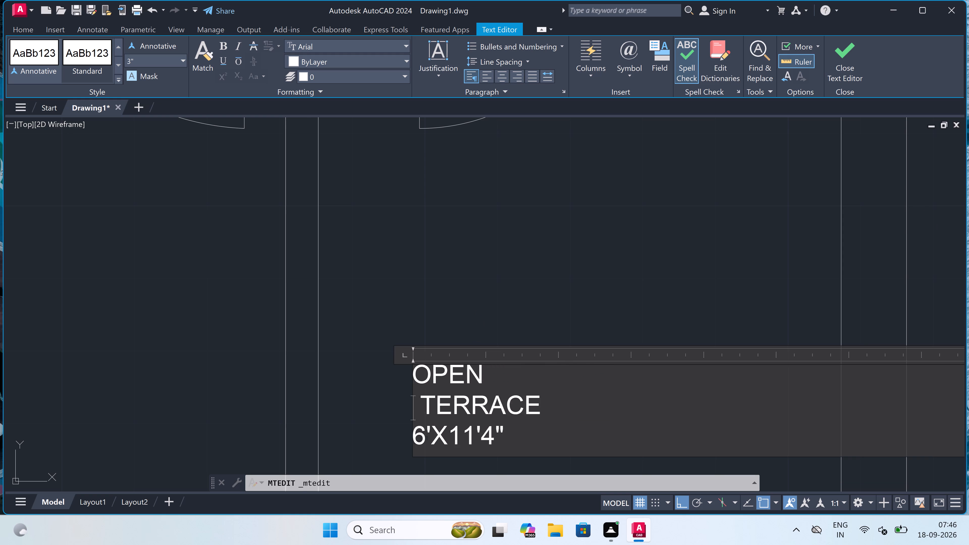
Add a multiline text label reading OPEN TERRACE-16'6"X5'9" in the second floor plan's bottom strip, below the lower bedroom.
scroll(475, 307, "down", 6)
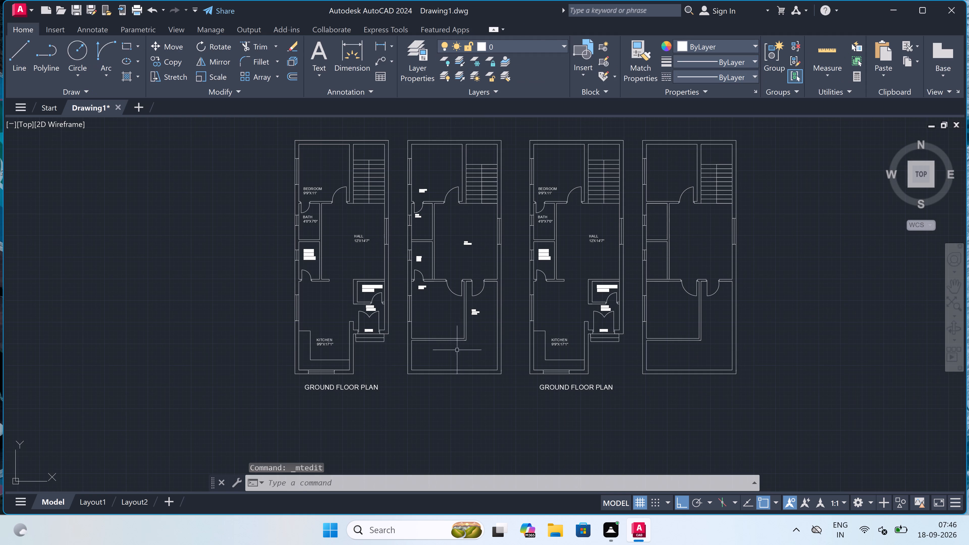
scroll(436, 374, "up", 3)
scroll(493, 308, "up", 1)
scroll(493, 315, "down", 1)
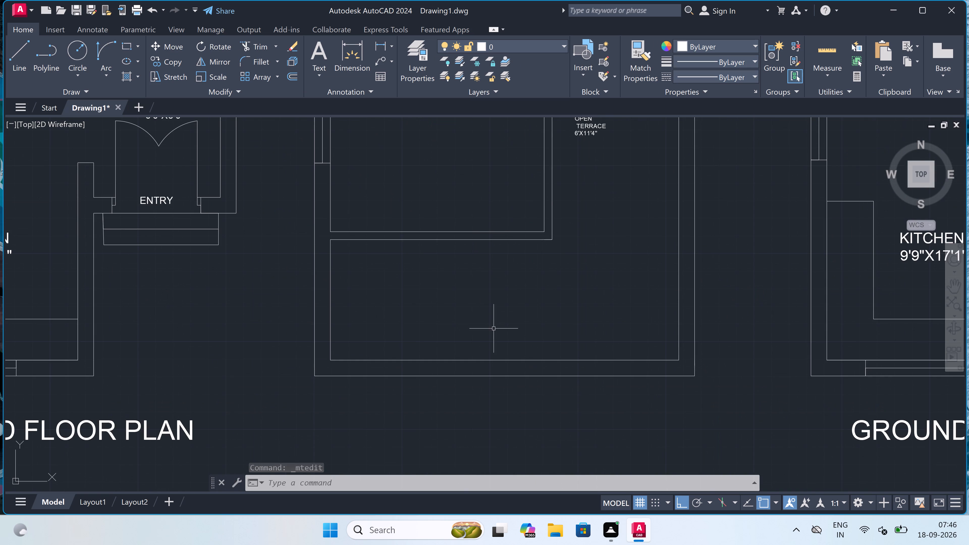
scroll(495, 327, "down", 1)
scroll(500, 316, "up", 1)
type("MT")
key("space")
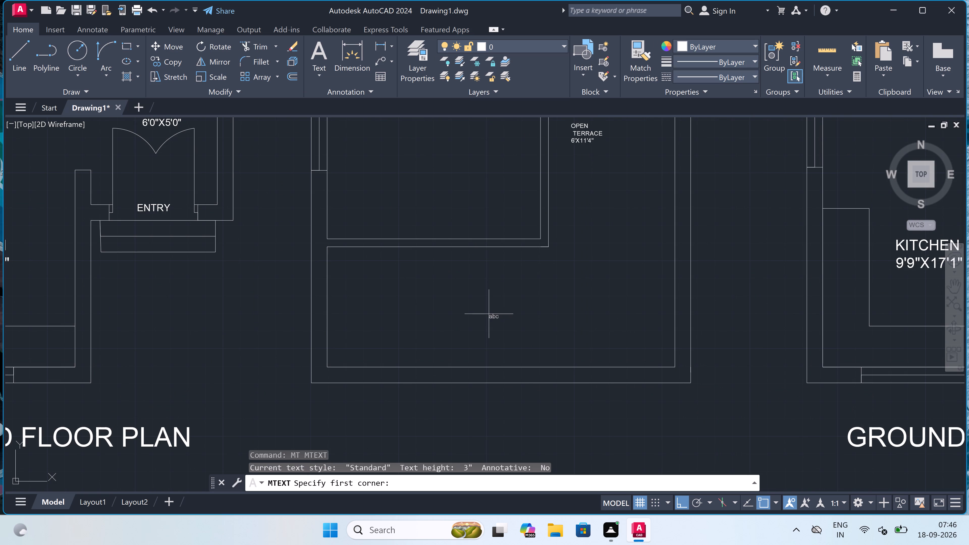
left_click(440, 294)
left_click(623, 308)
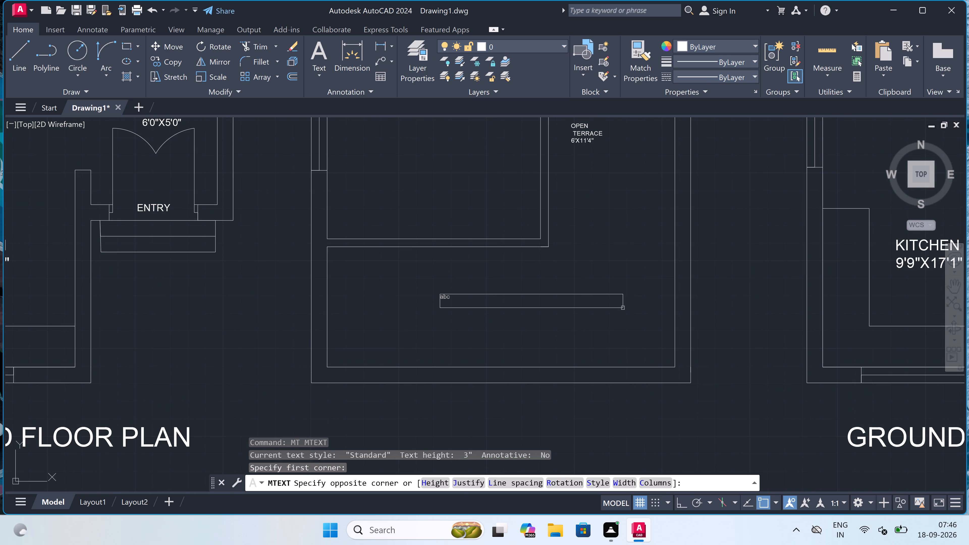
scroll(486, 316, "up", 1)
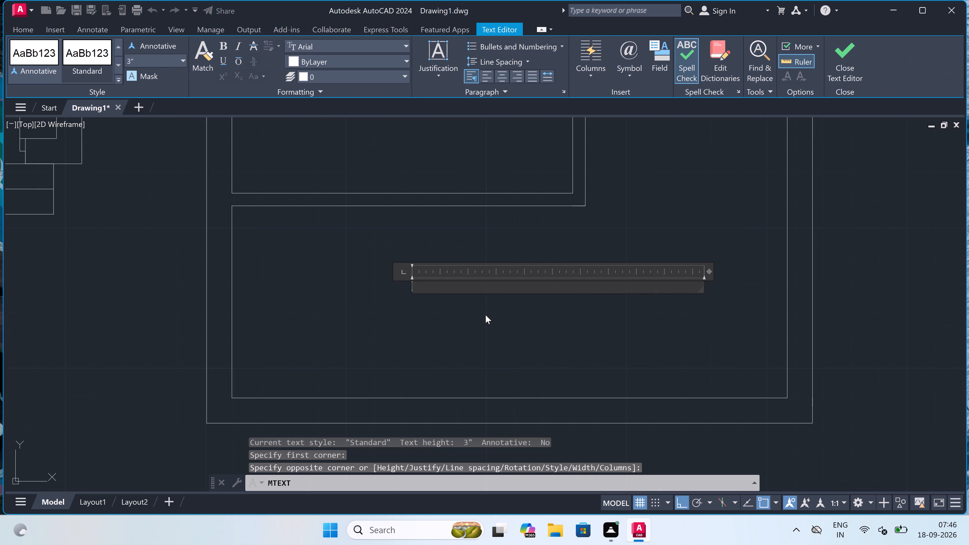
type("OP")
key("r")
key("n")
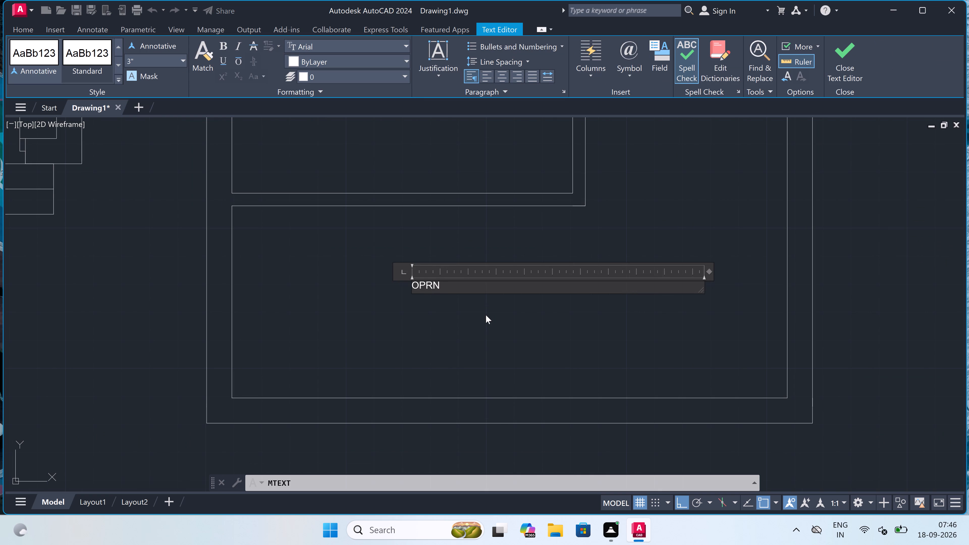
key("BackSpace")
key("BackSpace")
type("EN")
key("space")
type("TERRAC")
key("e")
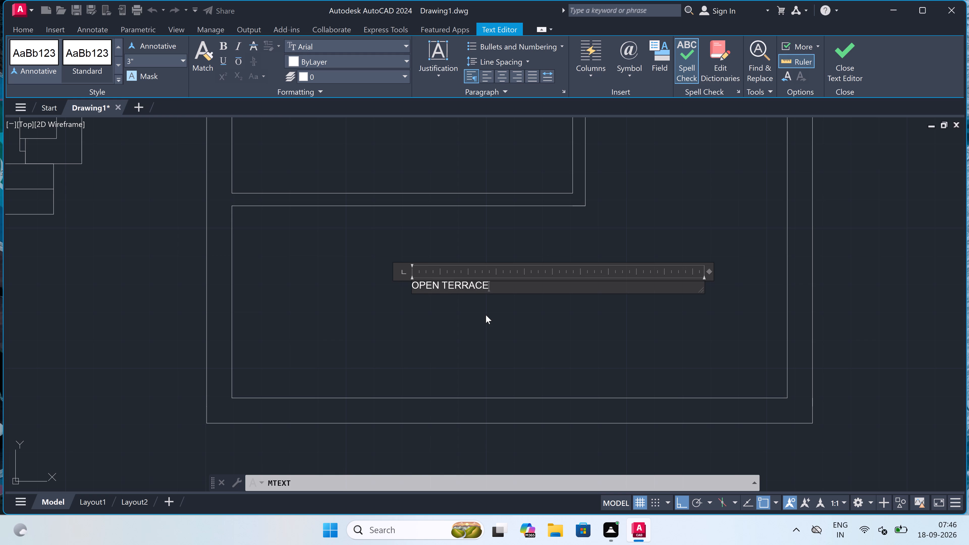
key("space")
key("BackSpace")
type("-")
key("space")
key("BackSpace")
key("1")
type("6'6")
key("shift+quotedbl")
key("x")
key("5")
key("apostrophe")
key("9")
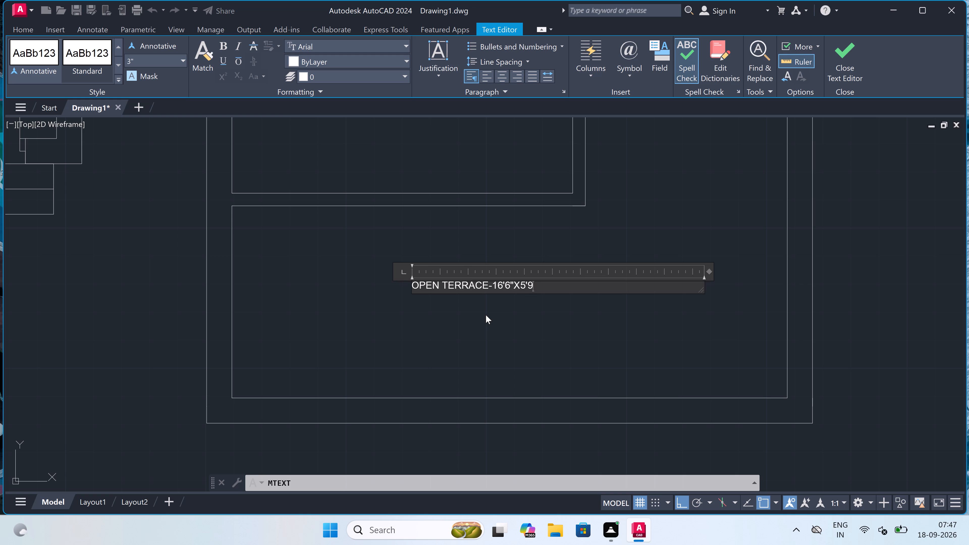
key("shift+quotedbl")
left_click(486, 317)
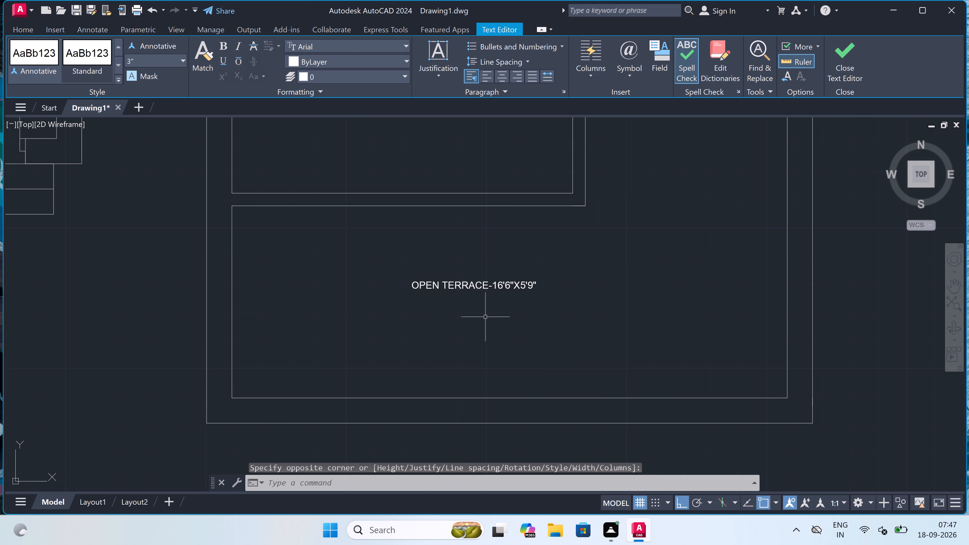
Set the text height of the second floor plan's two BEDROOM, HALL and two OPEN TERRACE labels to 6".
scroll(485, 317, "down", 3)
scroll(485, 317, "up", 1)
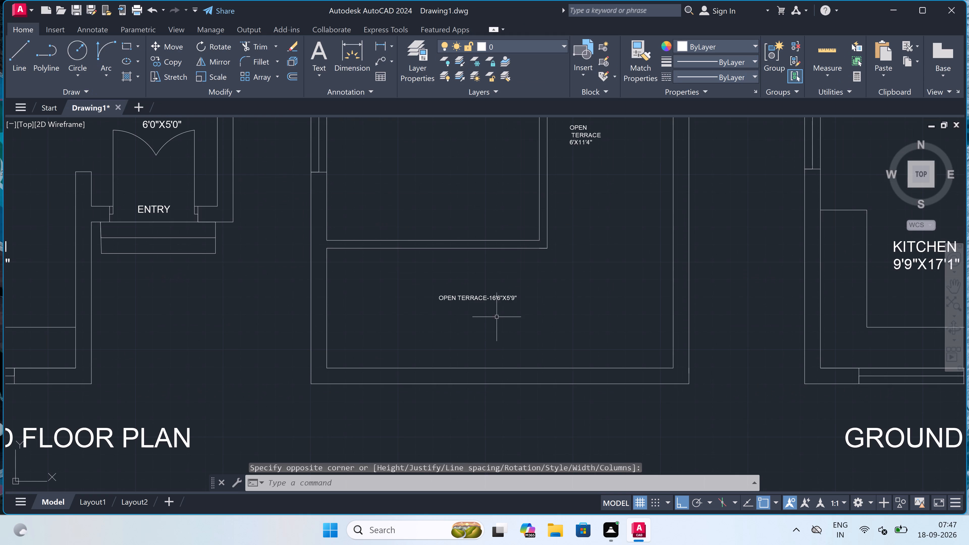
left_click(483, 286)
left_click(449, 321)
scroll(448, 320, "down", 3)
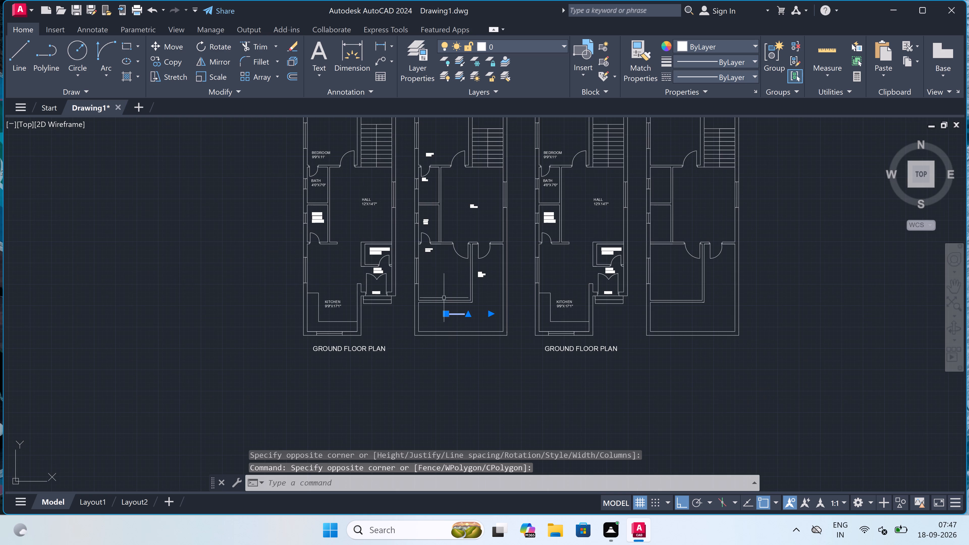
scroll(425, 249, "up", 2)
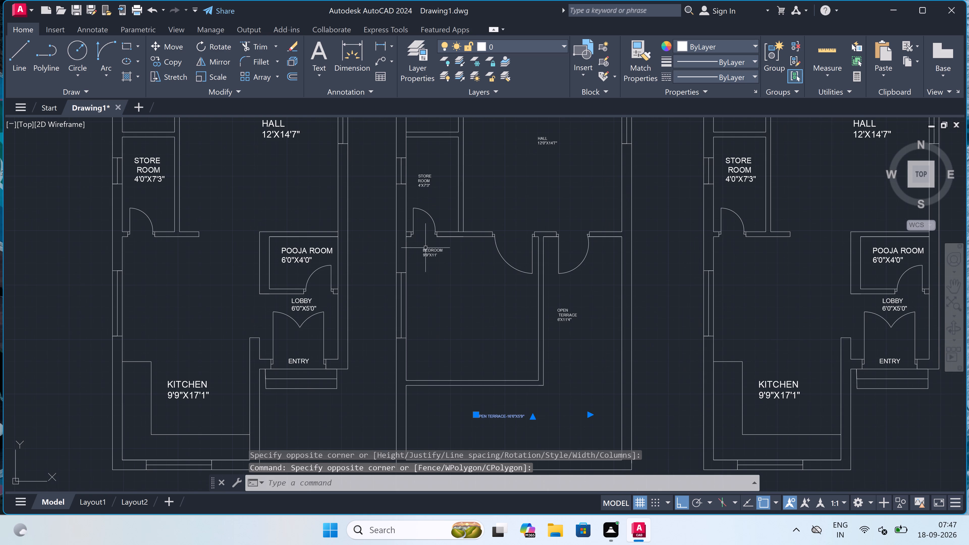
left_click(425, 248)
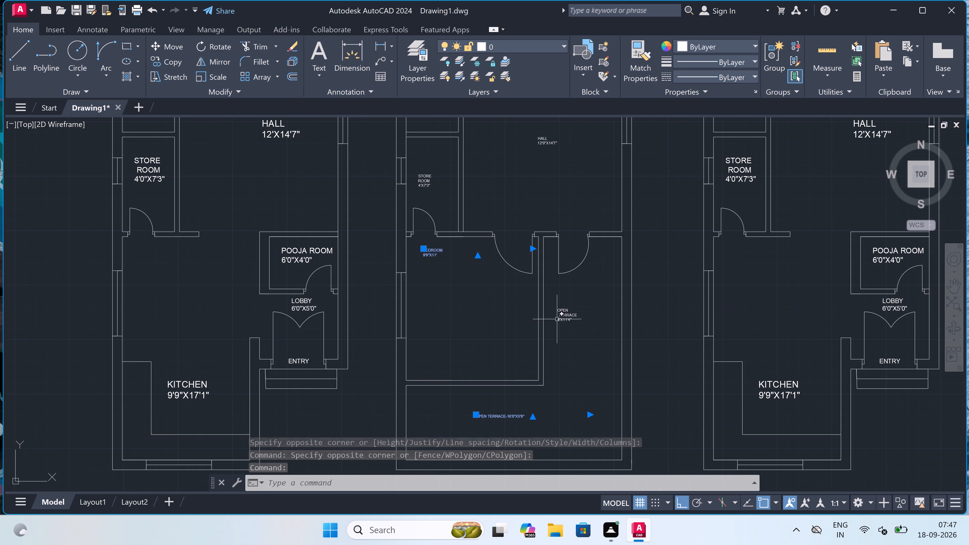
left_click_drag(563, 318, 560, 325)
scroll(549, 336, "down", 3)
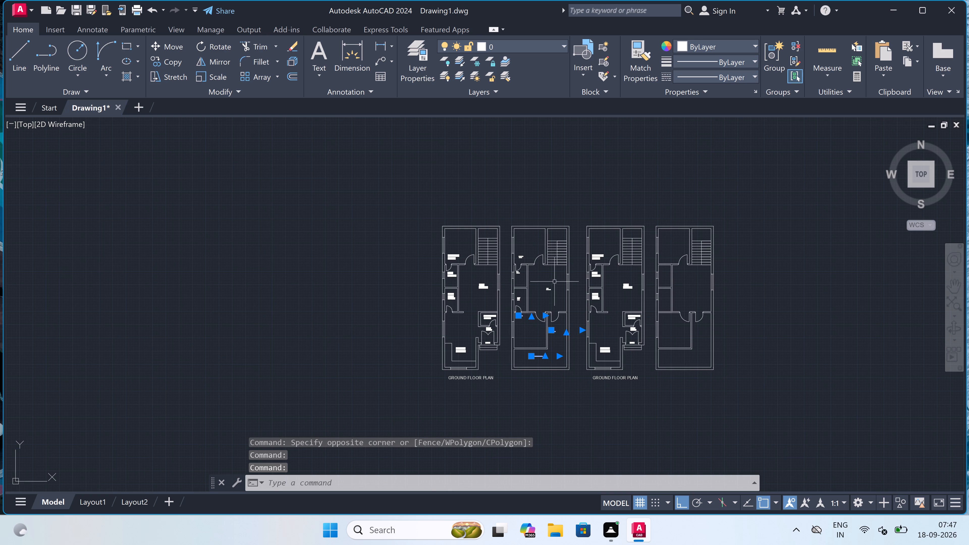
scroll(554, 282, "up", 3)
left_click_drag(553, 284, 547, 290)
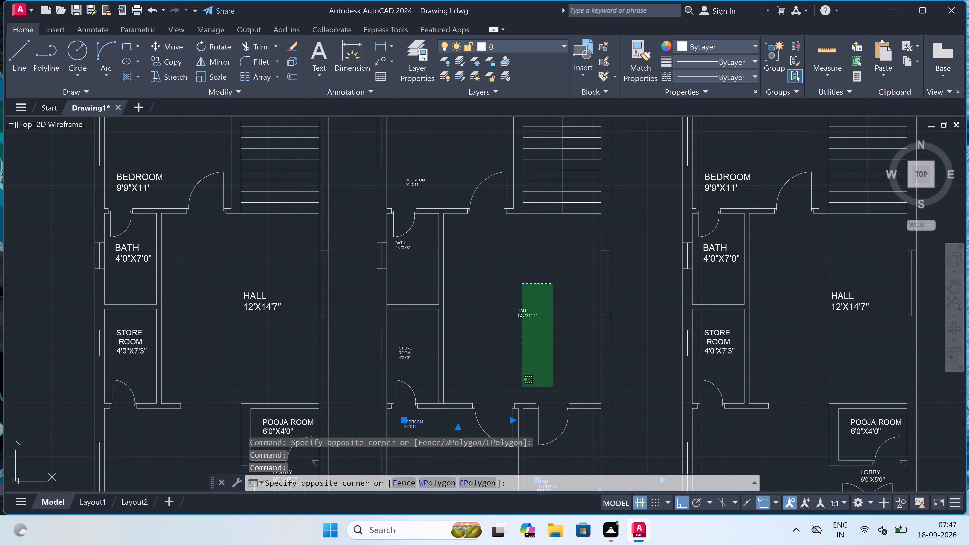
left_click(502, 369)
scroll(406, 316, "down", 4)
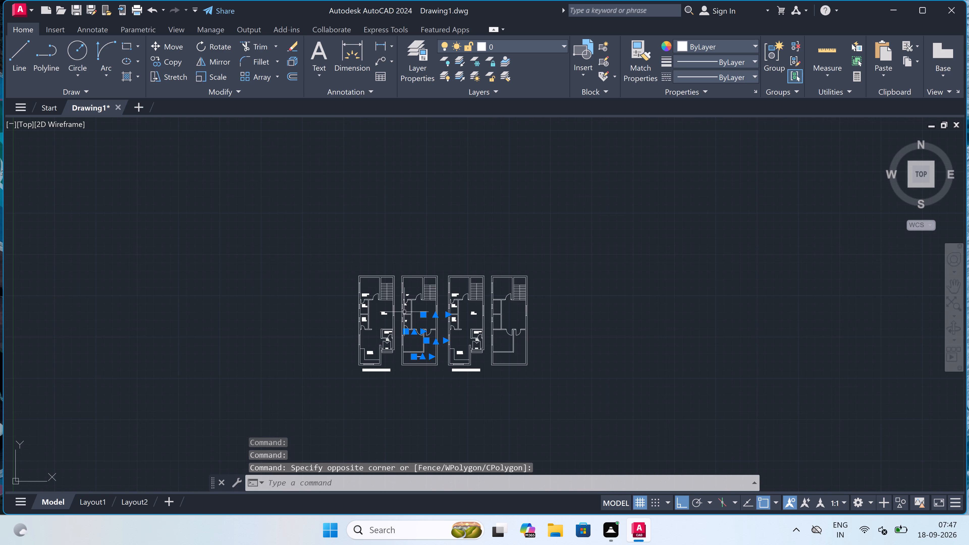
scroll(391, 288, "up", 4)
scroll(433, 308, "up", 2)
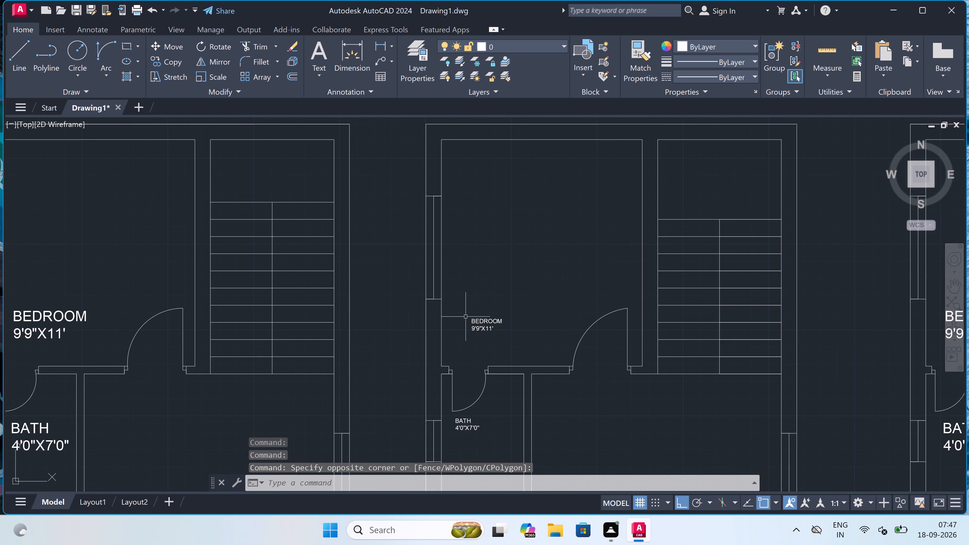
left_click(489, 315)
left_click(482, 323)
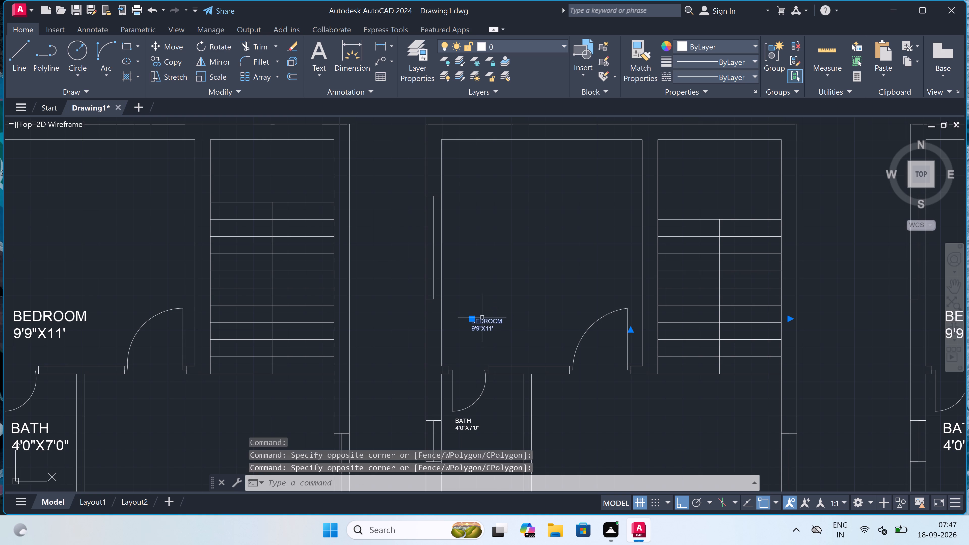
right_click(489, 249)
right_click(489, 249)
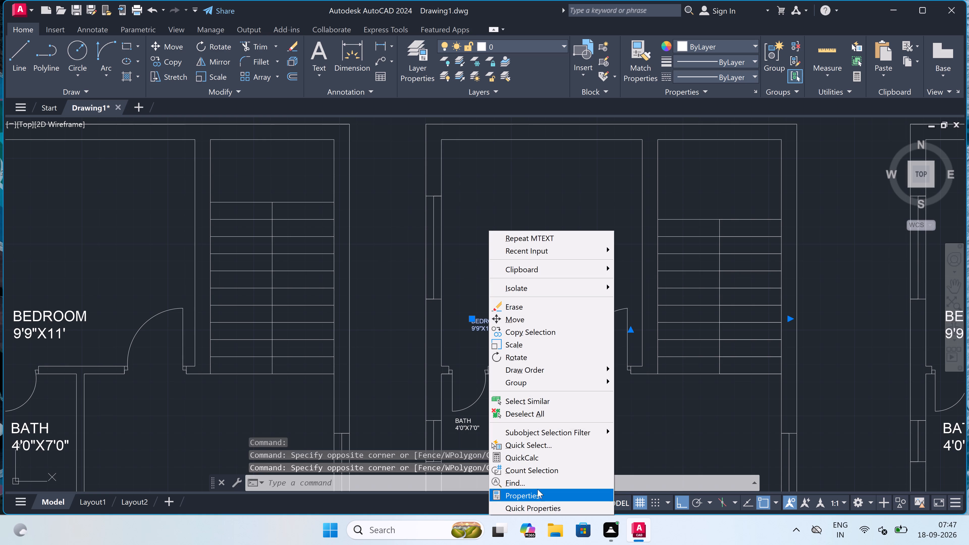
left_click(534, 494)
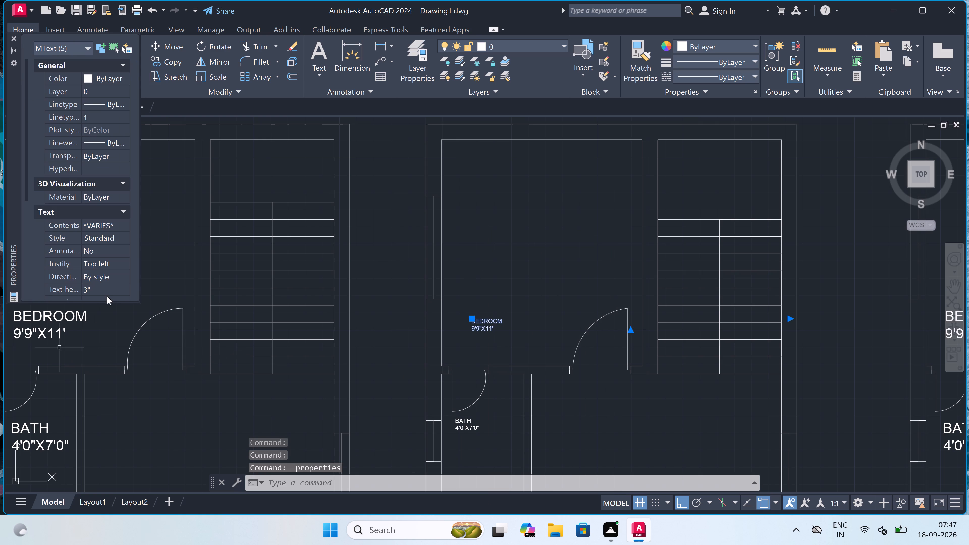
left_click(121, 289)
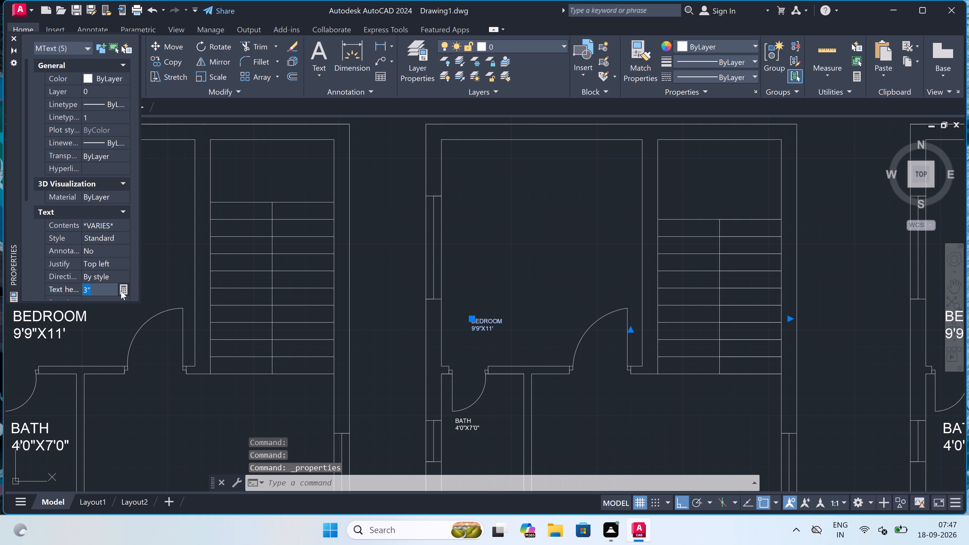
key("BackSpace")
type("6\"")
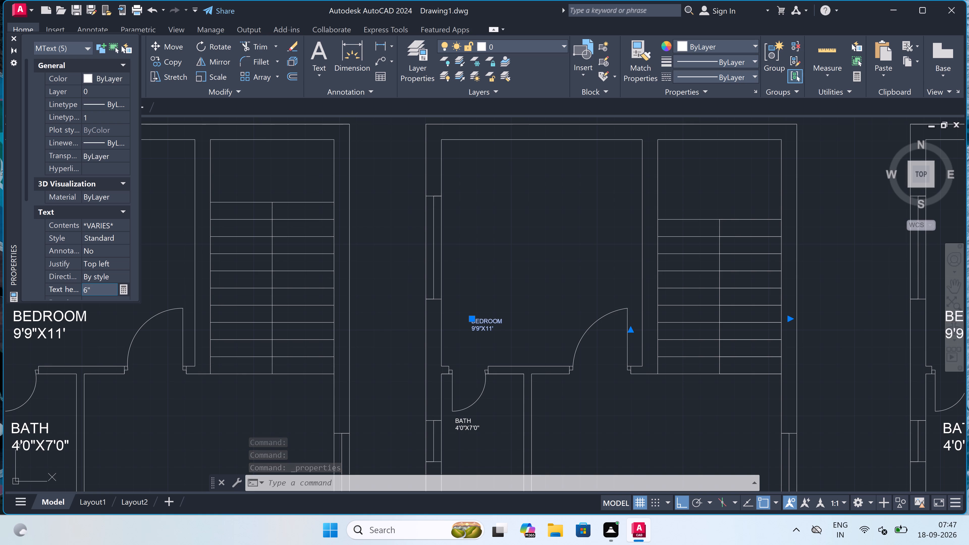
left_click(151, 394)
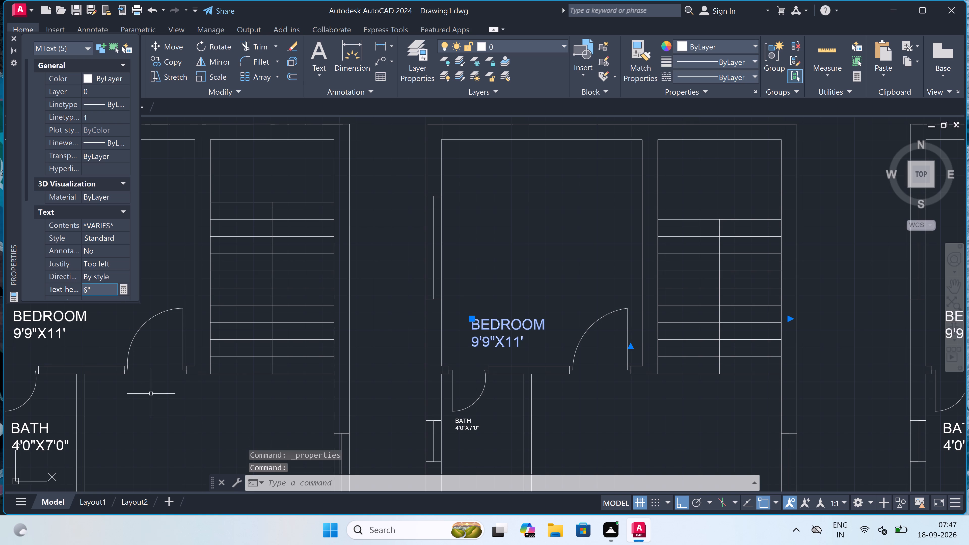
key("Escape")
Examine the shared properties of the second floor plan's STORE ROOM and BATH labels for a text height setting.
scroll(329, 323, "down", 3)
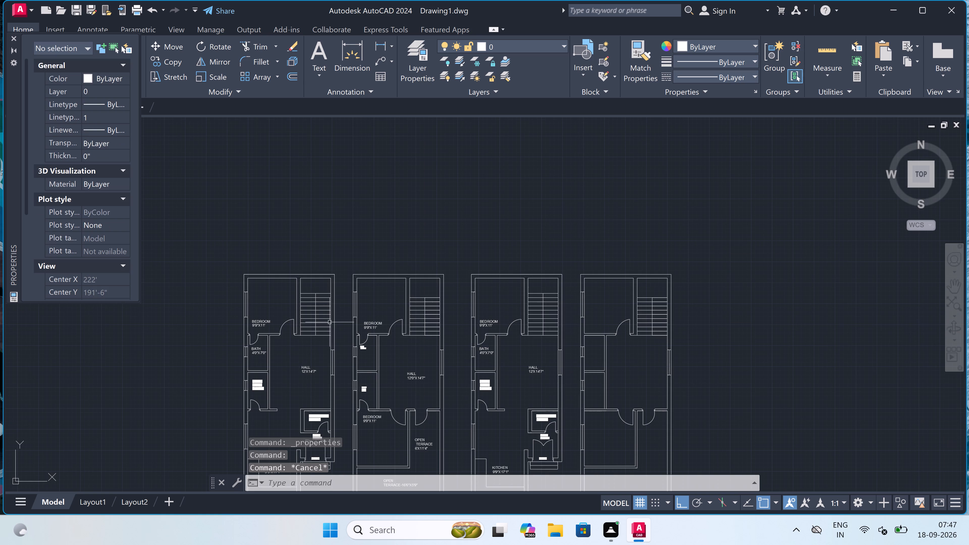
scroll(357, 385, "up", 2)
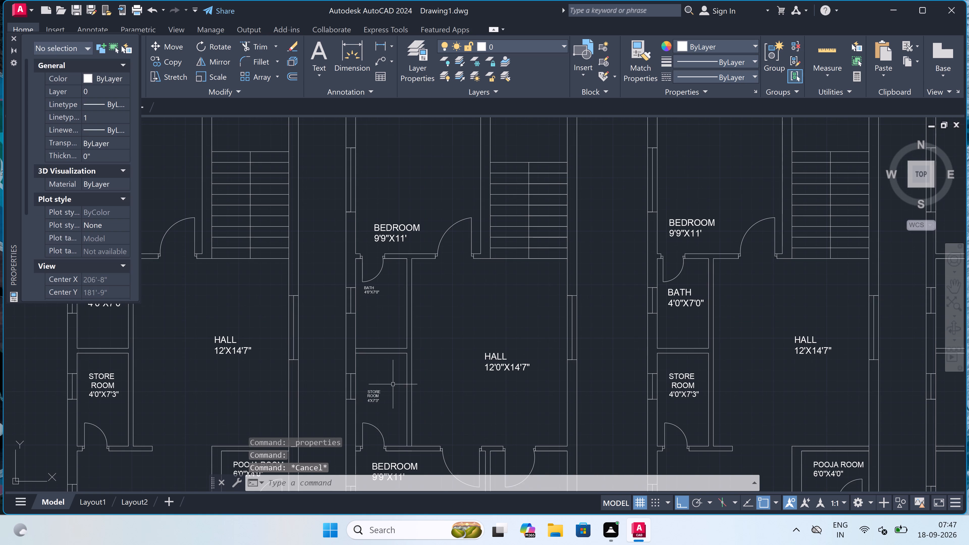
left_click(389, 387)
left_click(363, 402)
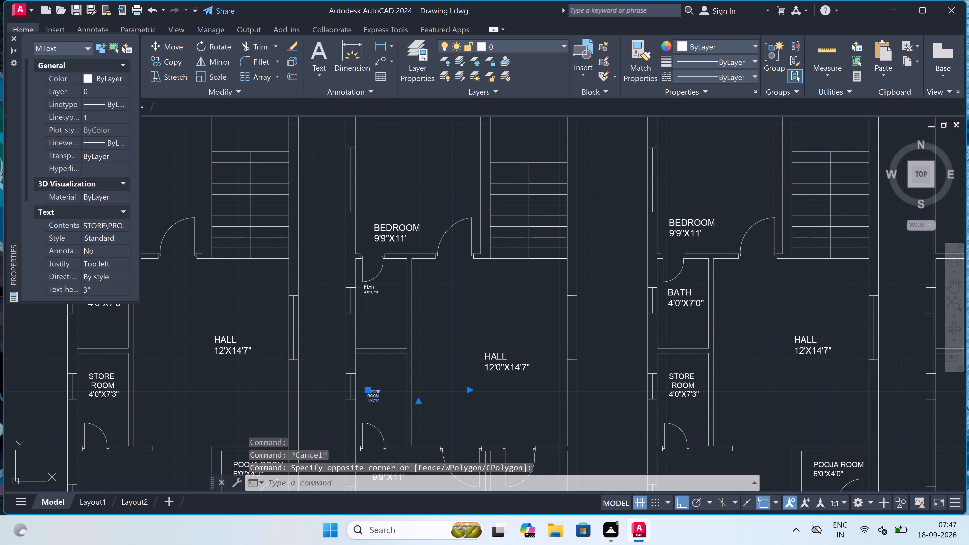
left_click(374, 292)
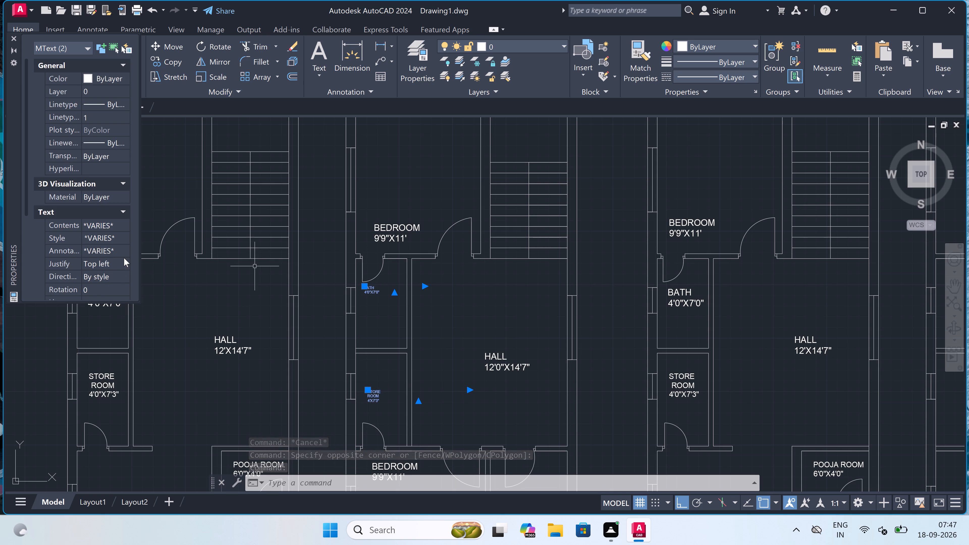
scroll(120, 259, "down", 2)
scroll(105, 264, "up", 3)
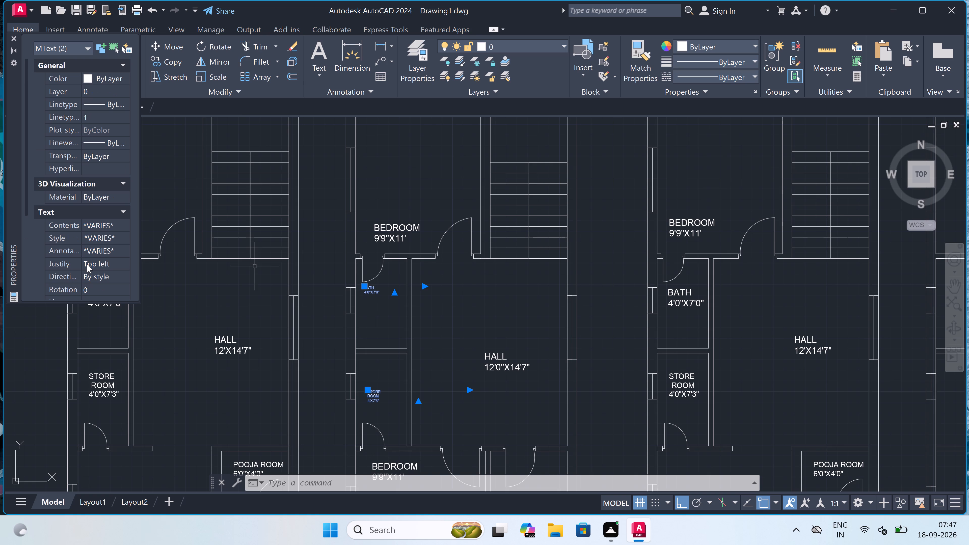
scroll(87, 264, "up", 1)
scroll(87, 263, "down", 1)
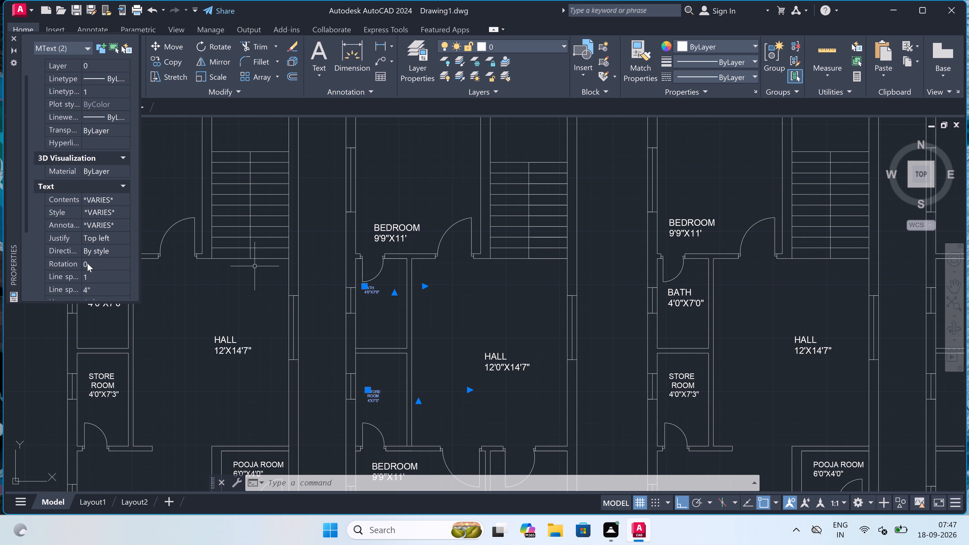
scroll(87, 263, "down", 1)
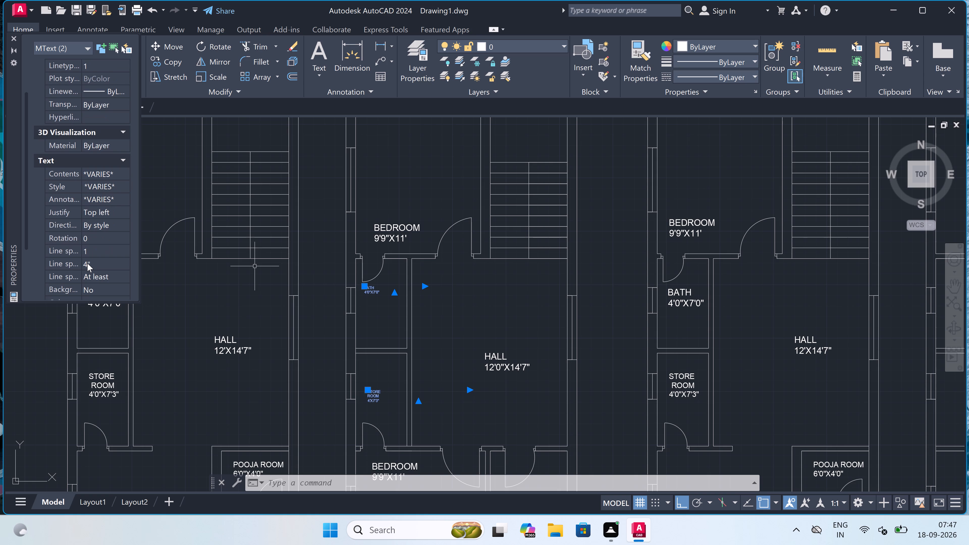
scroll(87, 263, "down", 1)
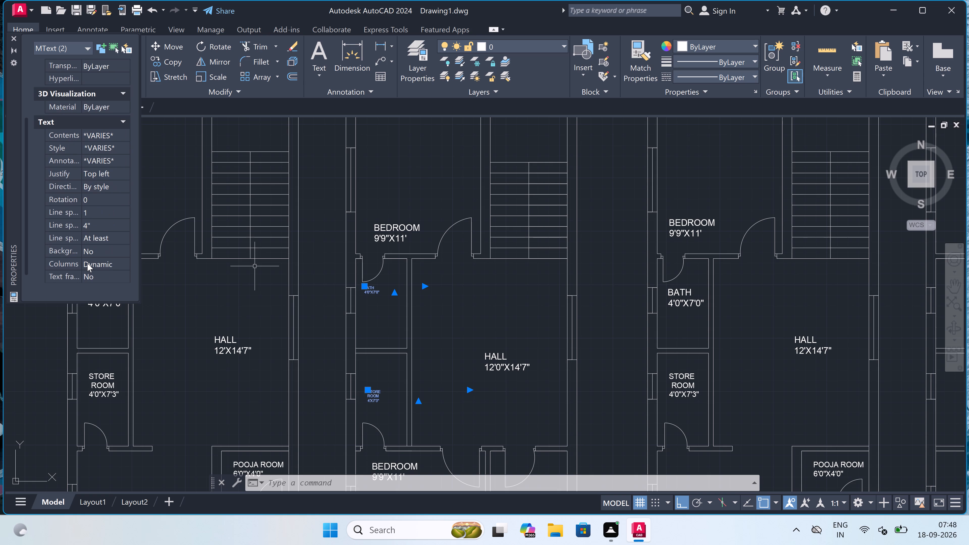
scroll(87, 263, "down", 1)
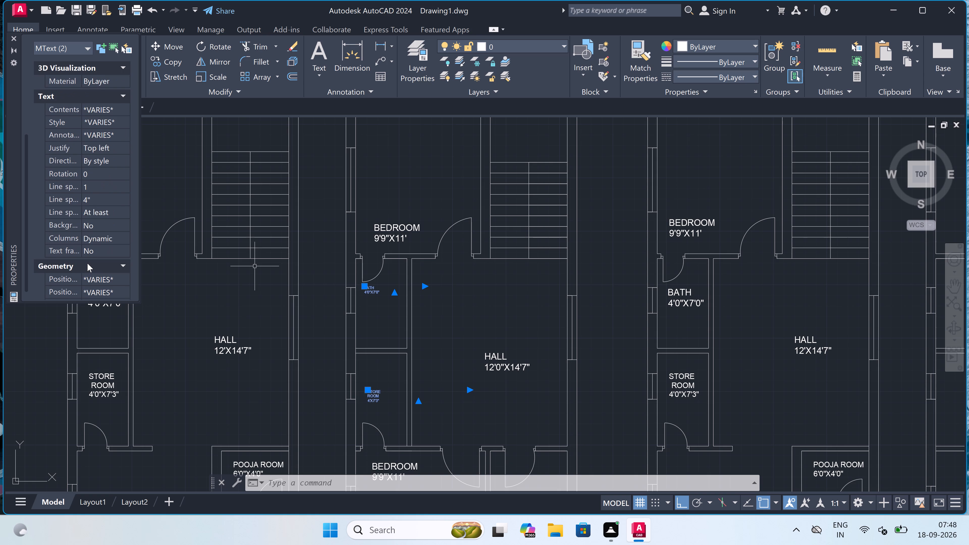
scroll(87, 263, "down", 4)
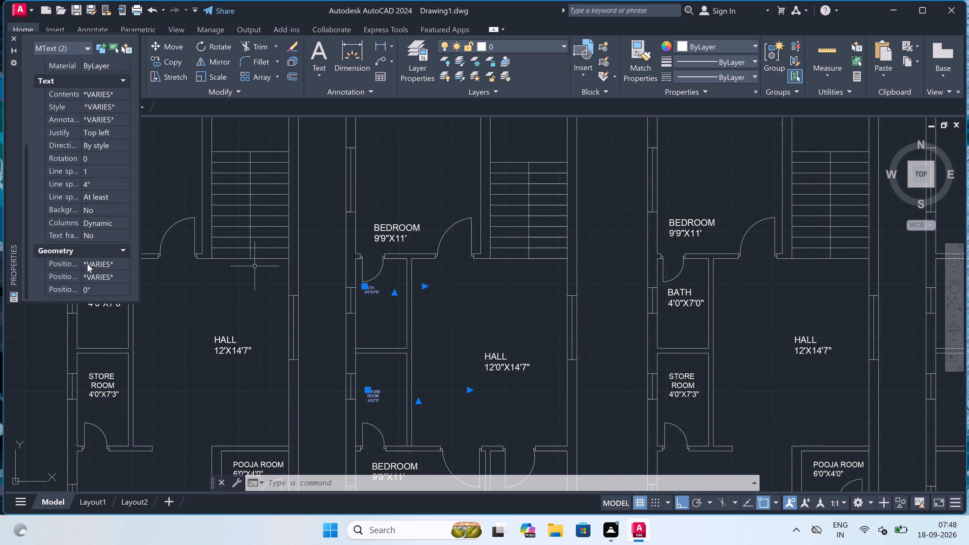
scroll(87, 264, "up", 3)
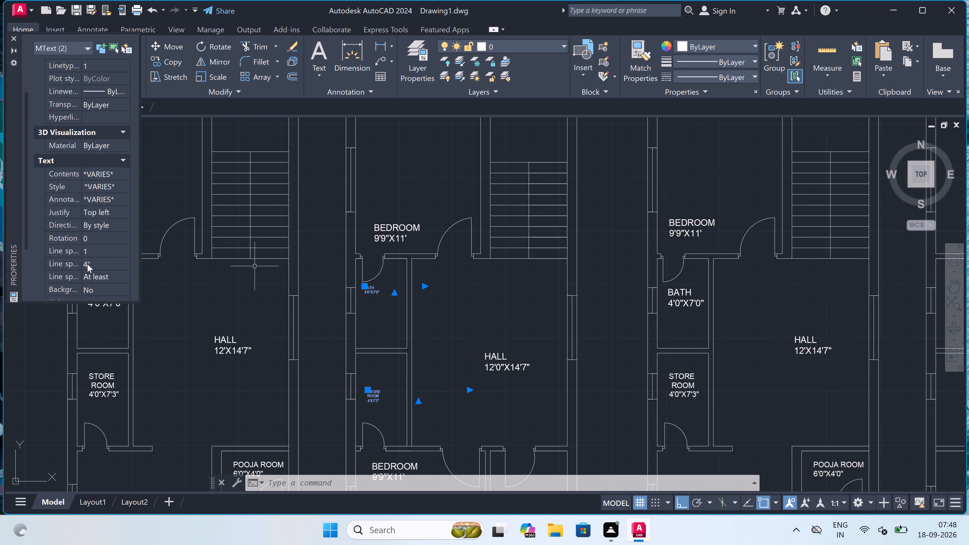
scroll(87, 264, "up", 3)
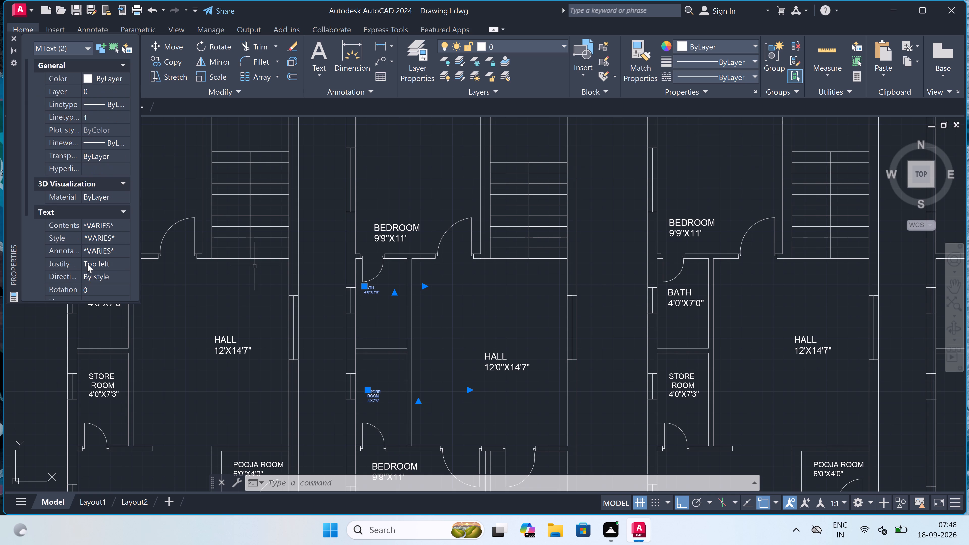
scroll(87, 264, "up", 2)
scroll(87, 264, "down", 1)
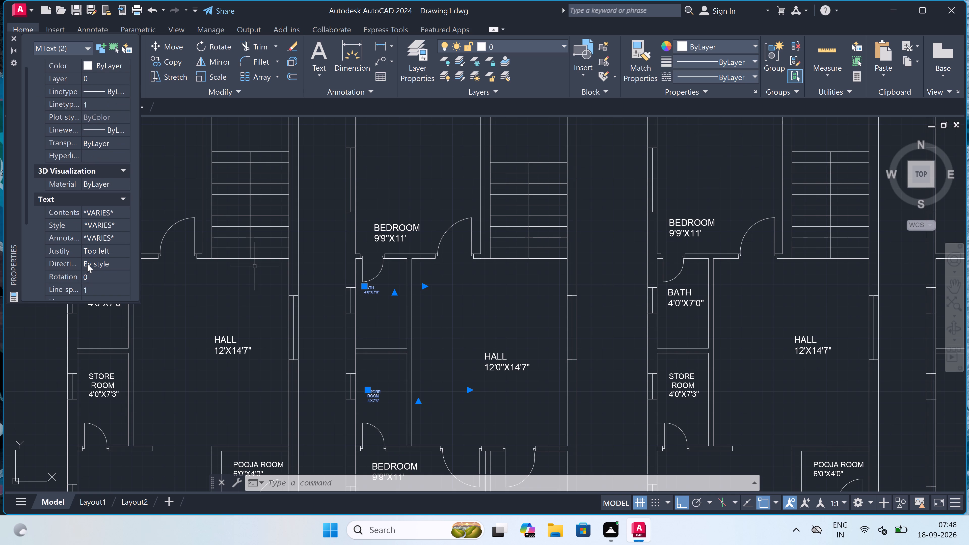
left_click(200, 293)
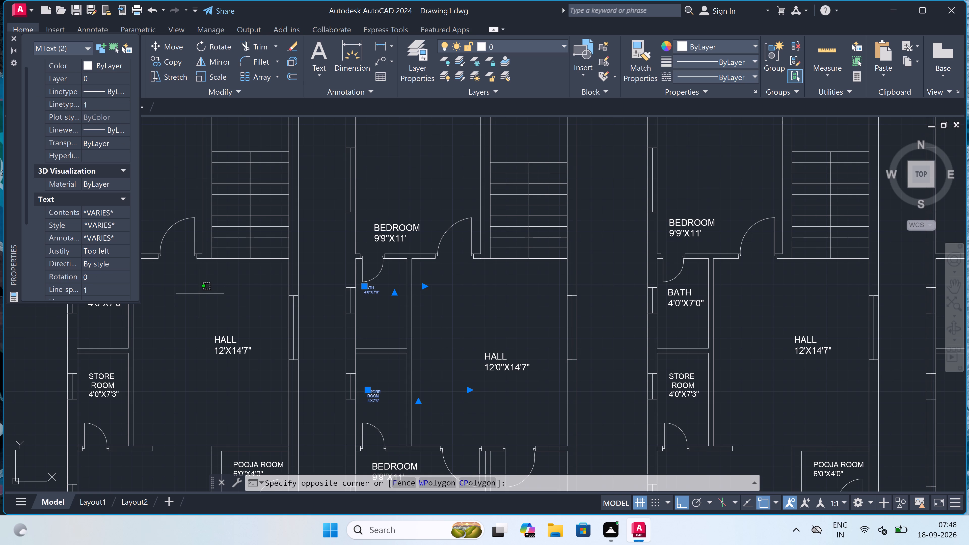
key("Escape")
key("Escape")
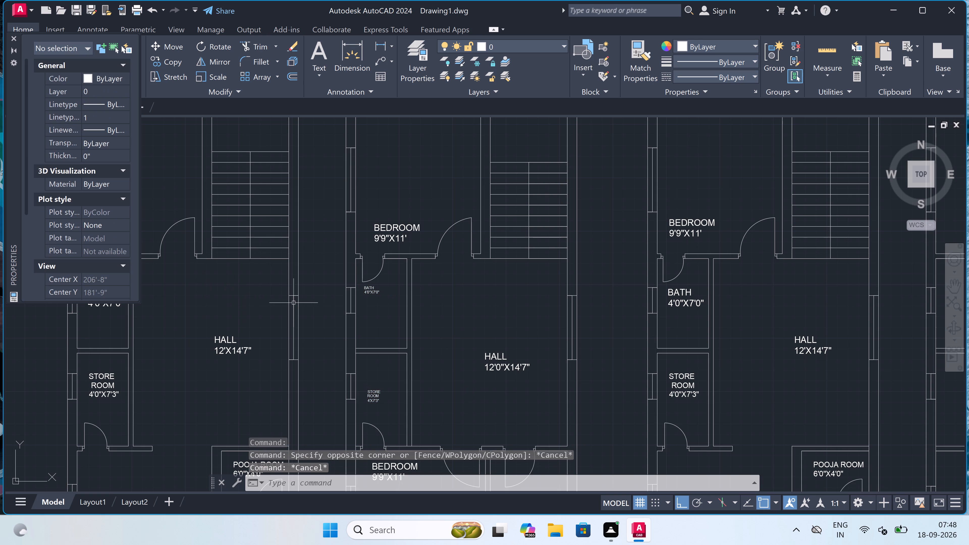
Examine the text properties of the second floor plan's BATH label for a height setting and compare them with the HALL label's.
left_click(369, 290)
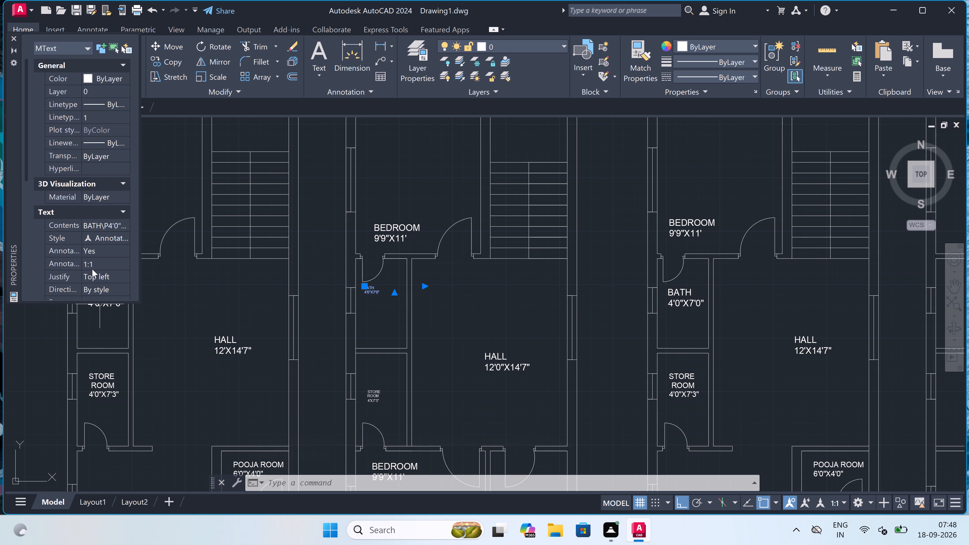
scroll(92, 269, "down", 1)
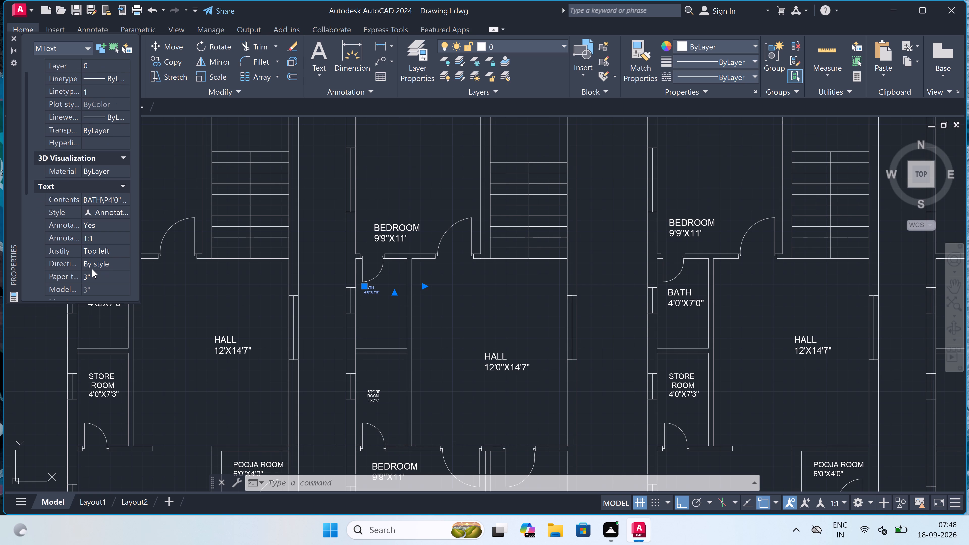
scroll(92, 269, "down", 1)
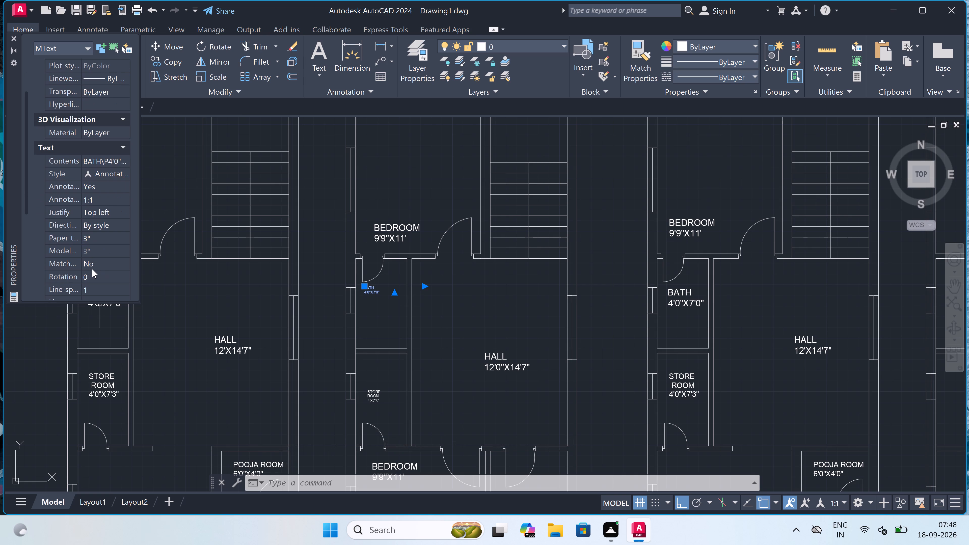
scroll(92, 269, "down", 2)
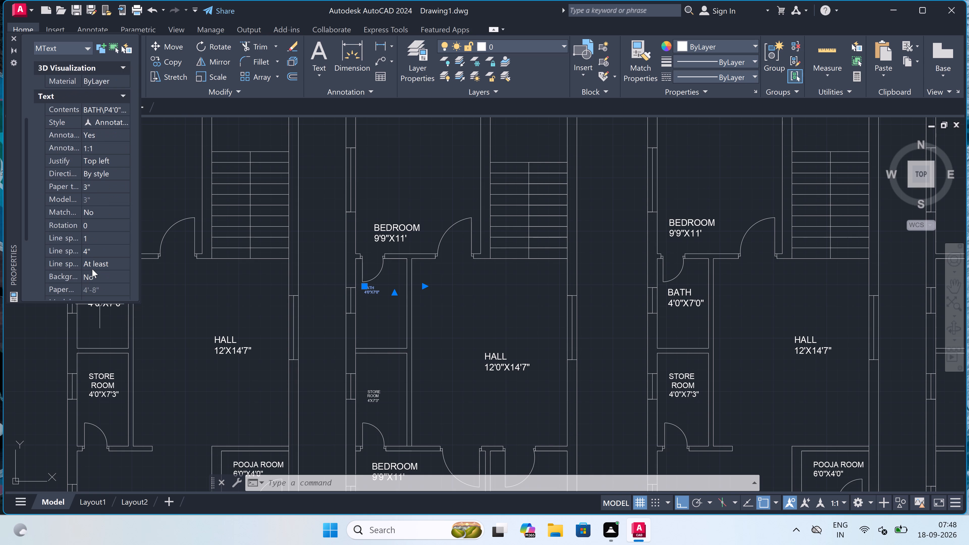
scroll(92, 269, "down", 3)
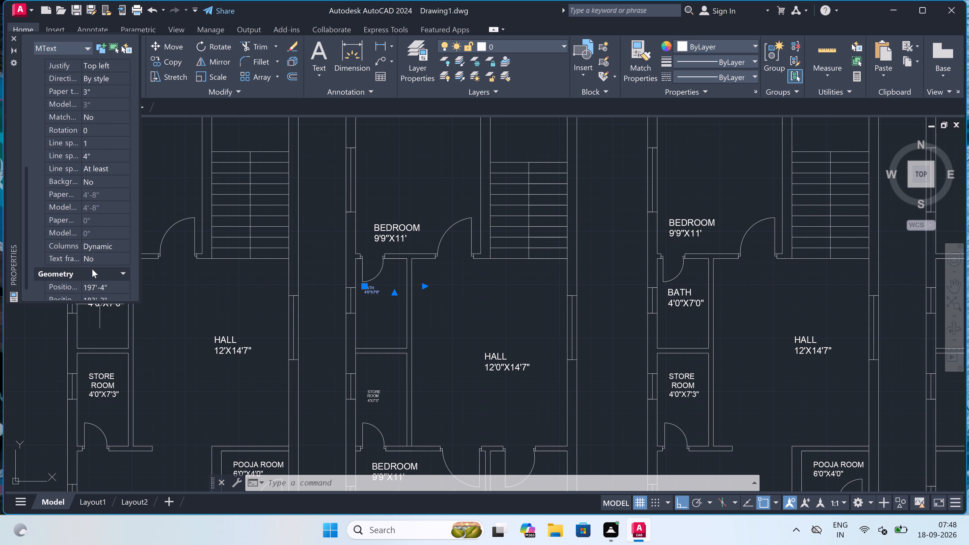
scroll(92, 269, "down", 2)
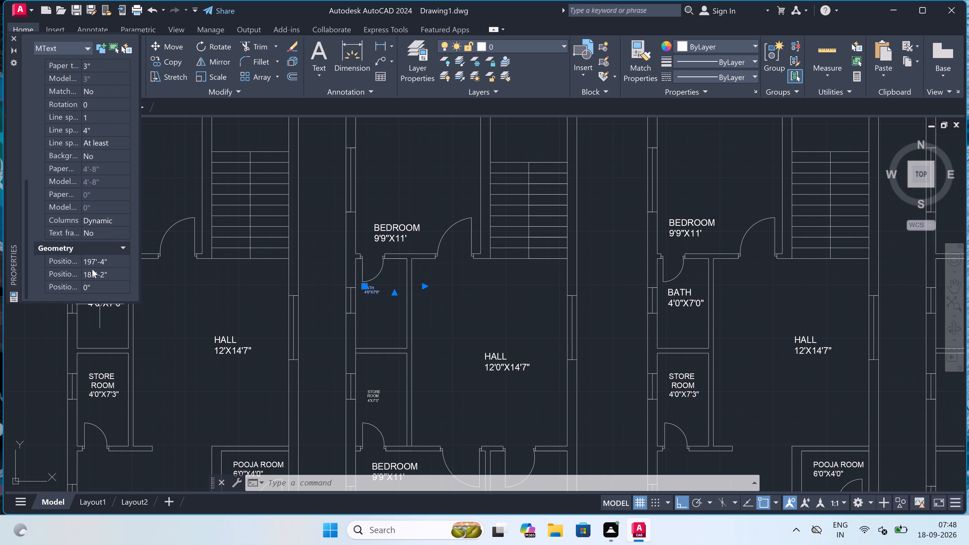
scroll(92, 269, "down", 1)
scroll(92, 268, "up", 3)
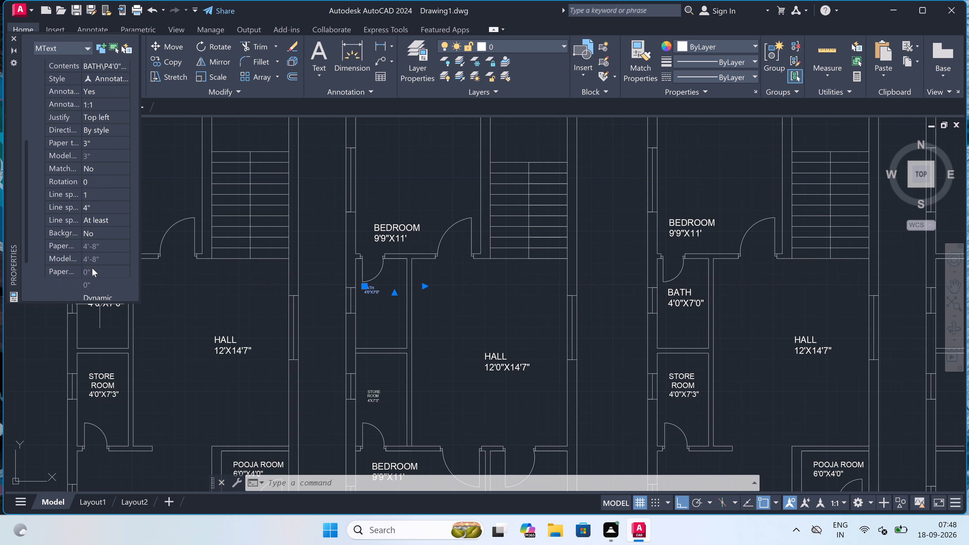
scroll(92, 268, "up", 6)
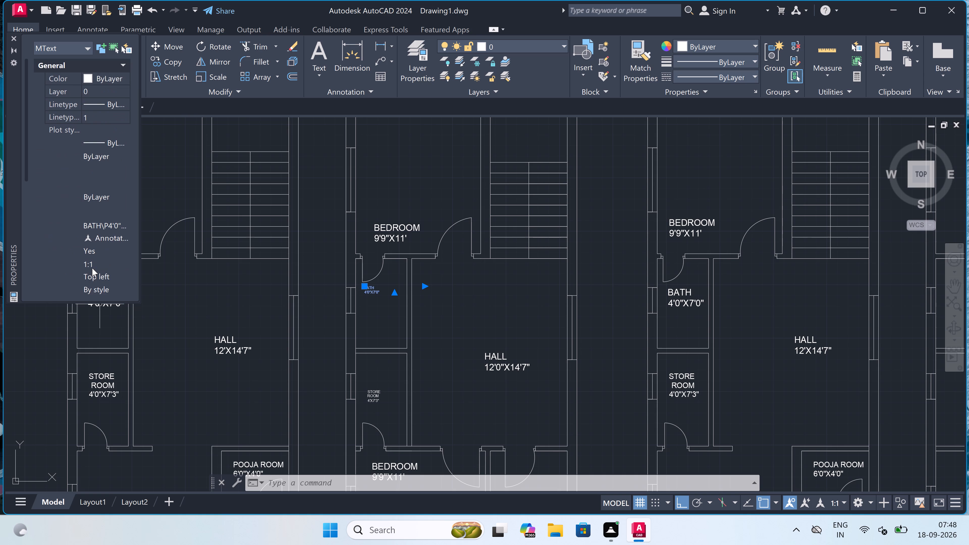
scroll(92, 268, "up", 4)
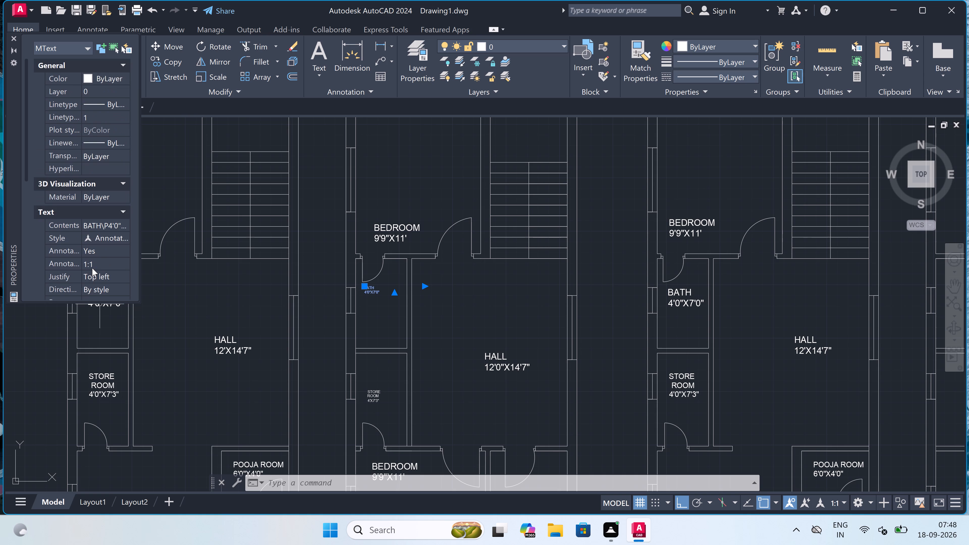
left_click(111, 210)
scroll(104, 256, "up", 1)
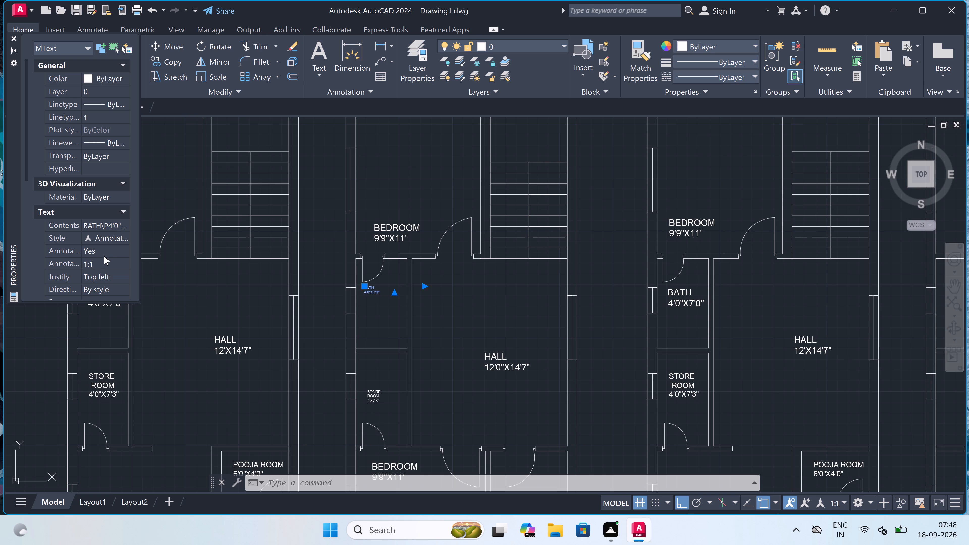
scroll(105, 285, "down", 1)
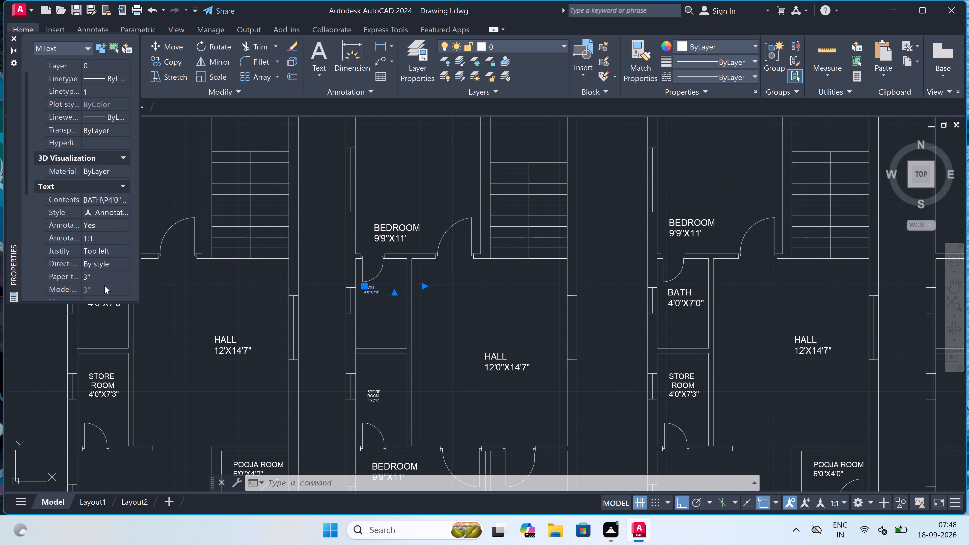
scroll(102, 282, "down", 1)
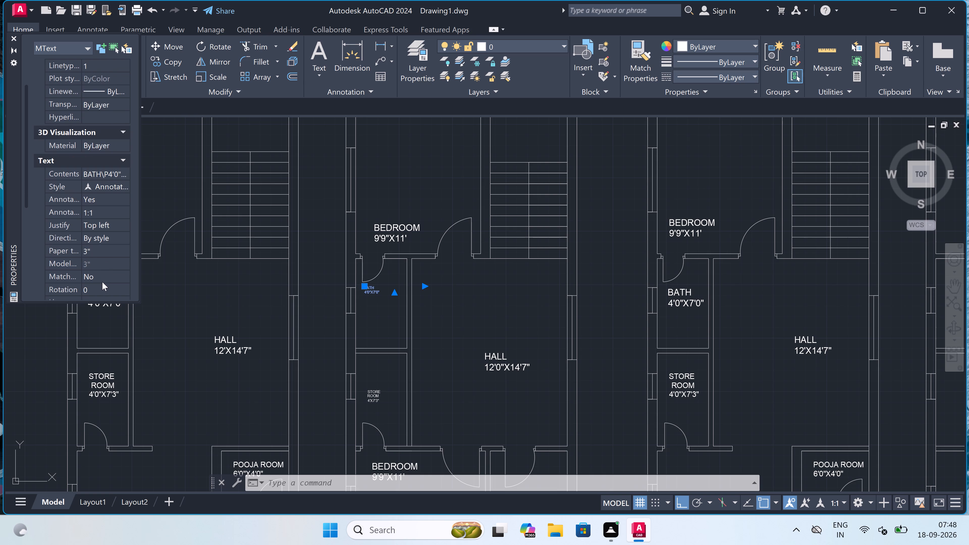
left_click(155, 311)
key("Escape")
key("Escape")
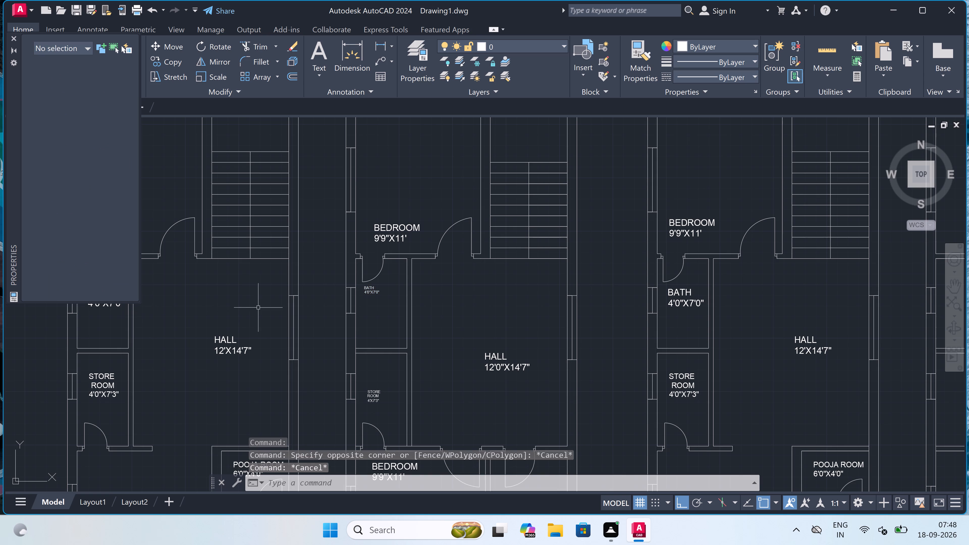
left_click(522, 366)
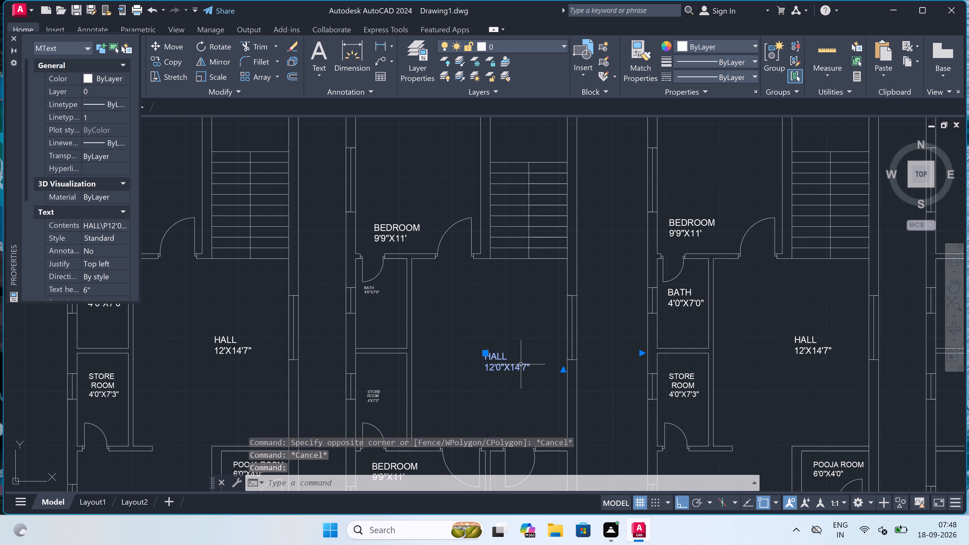
key("Escape")
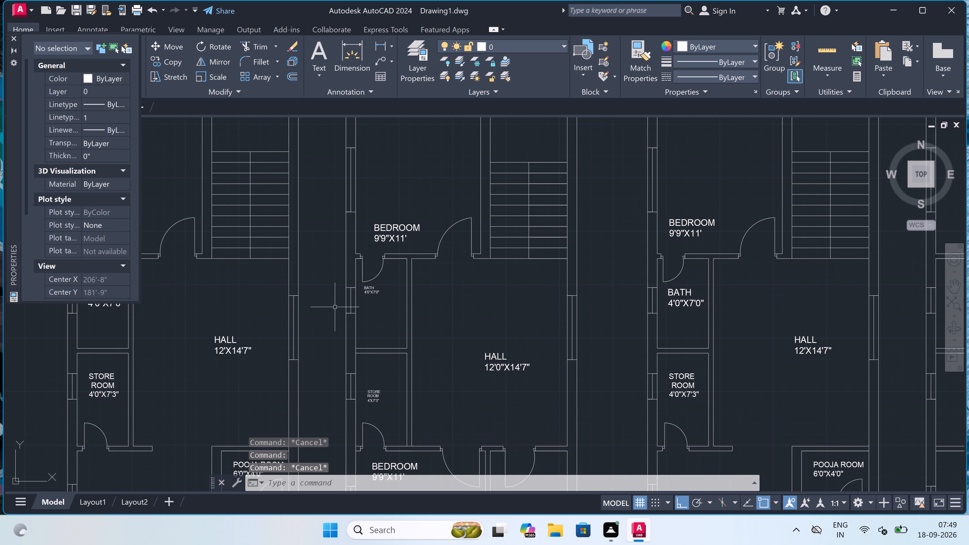
Set the text height of the second floor plan's STORE ROOM label to 4".
left_click(369, 391)
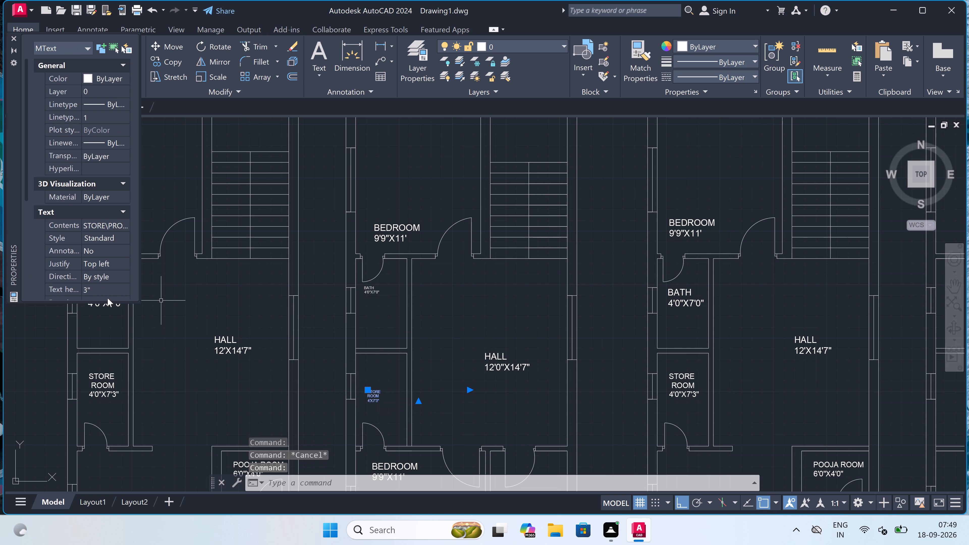
left_click(107, 285)
key("BackSpace")
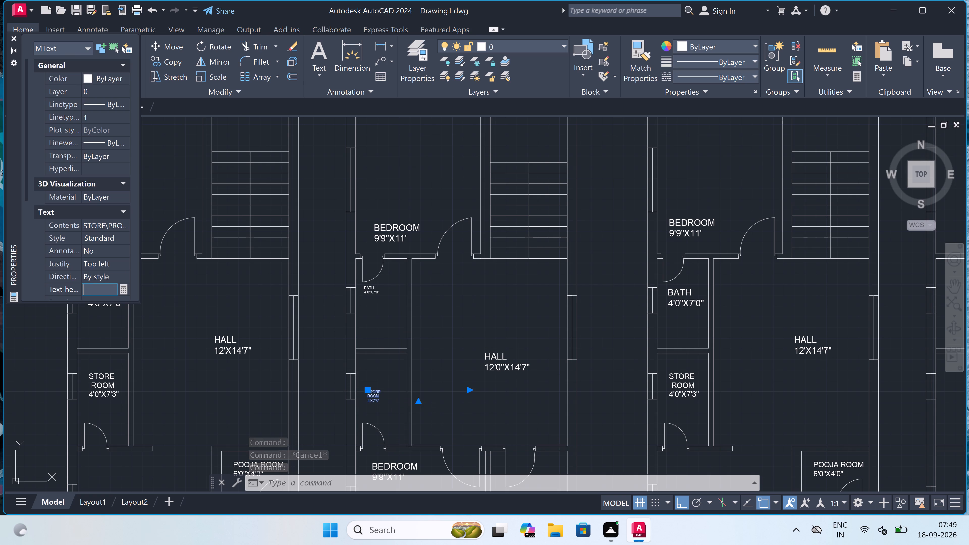
type("4\"")
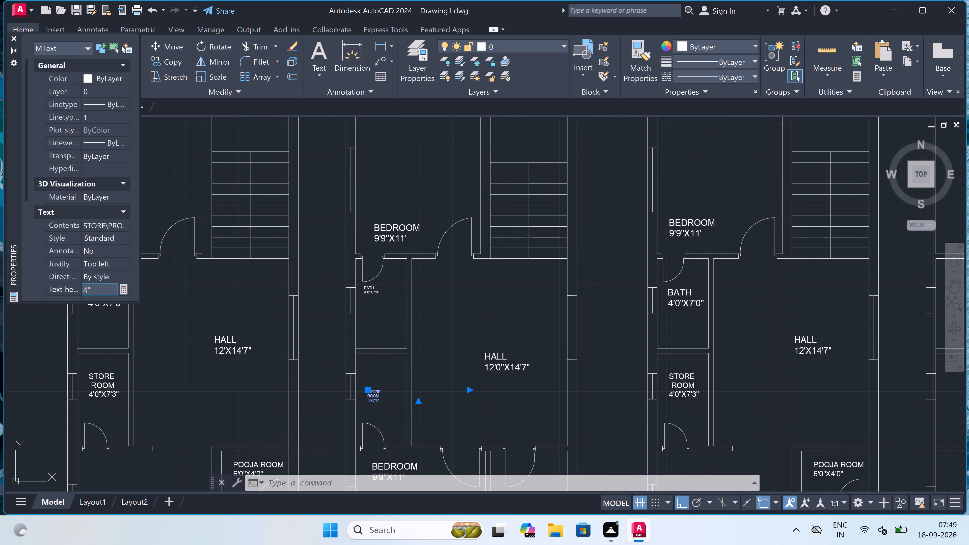
left_click(156, 298)
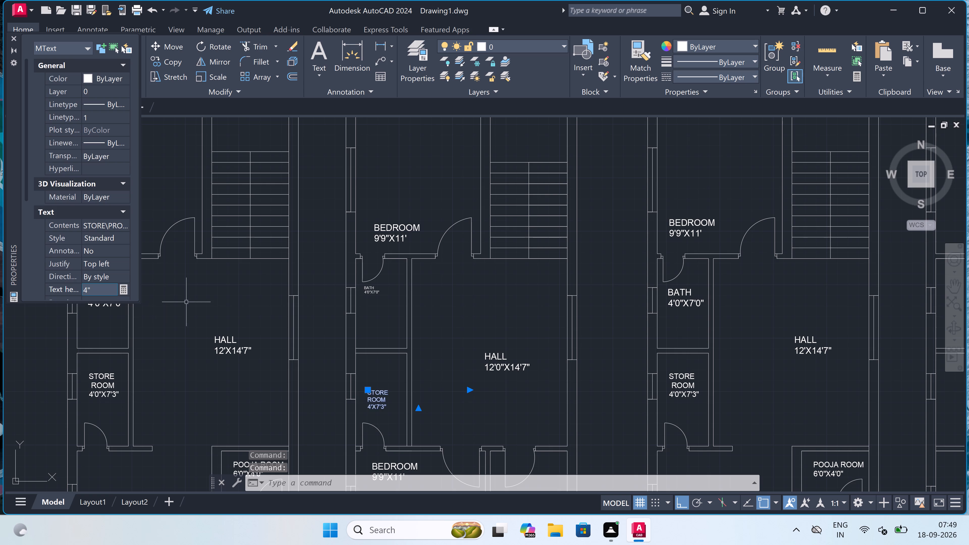
key("Escape")
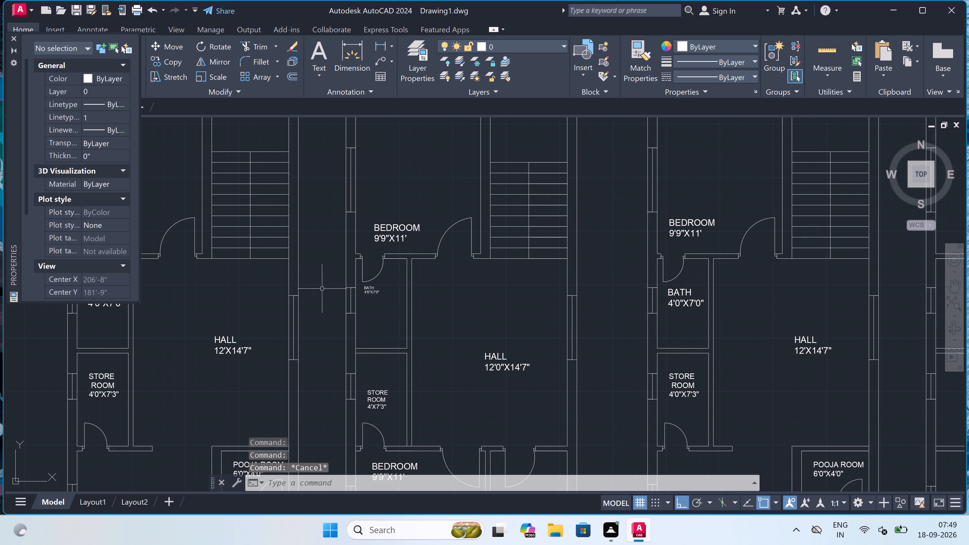
Enlarge the second floor plan's BATH label slightly with Scale, using its top-left insertion point as the base point.
left_click(368, 287)
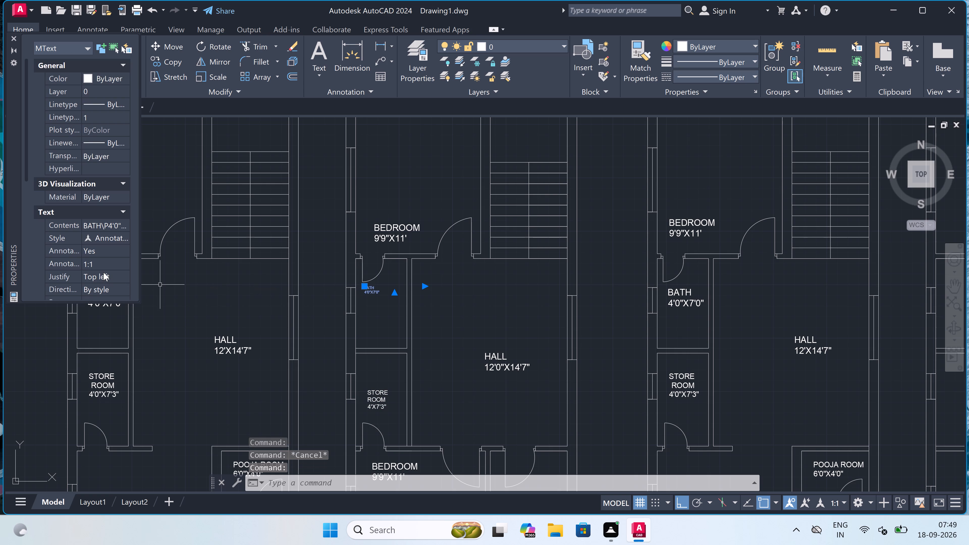
key("Escape")
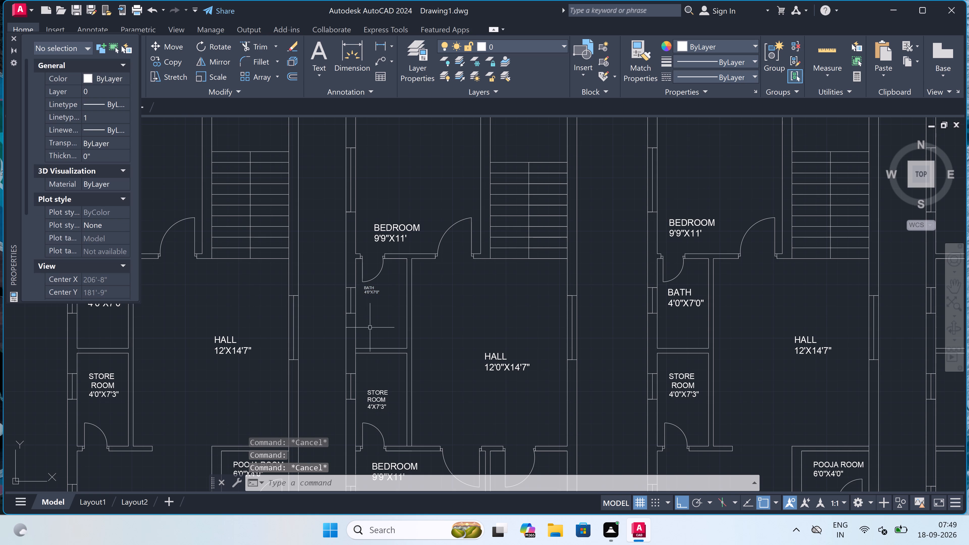
scroll(367, 300, "up", 3)
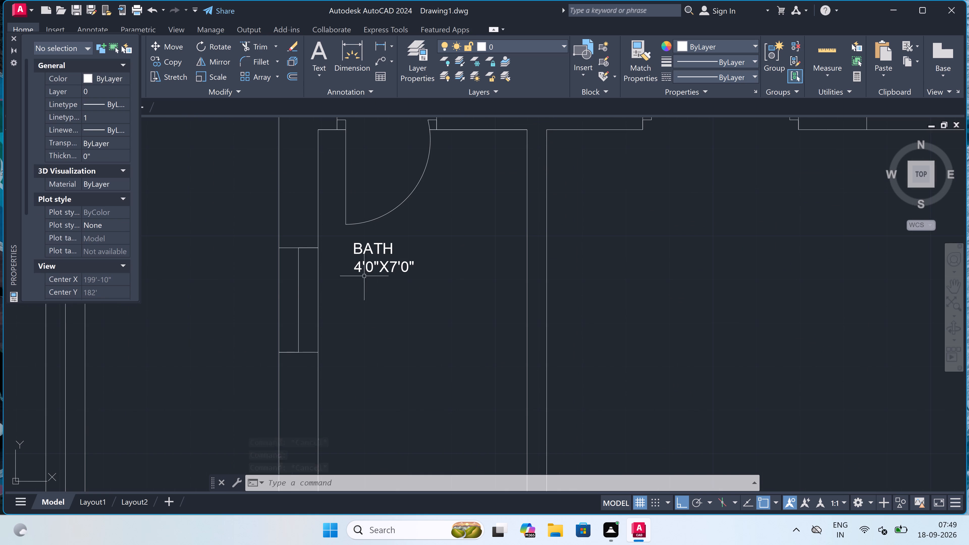
left_click(399, 233)
left_click(373, 277)
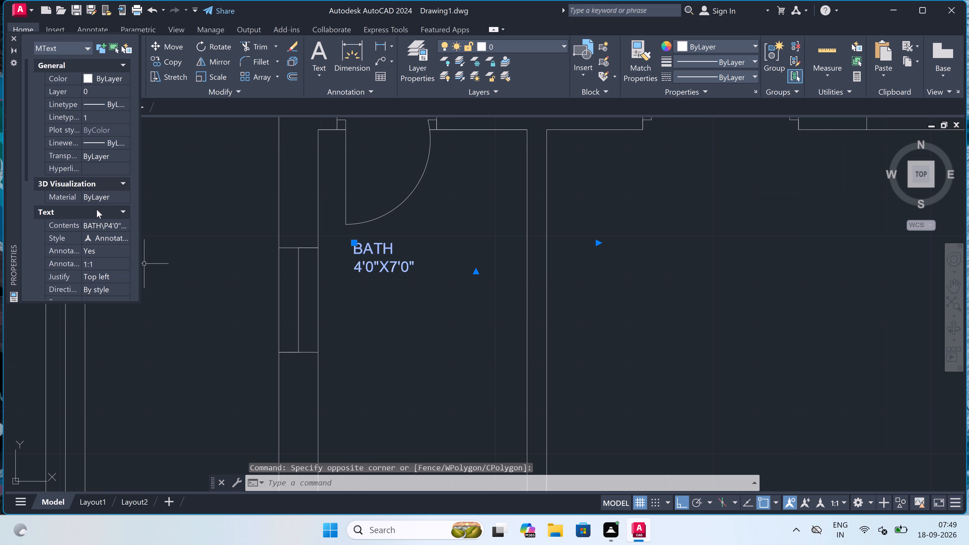
left_click(218, 77)
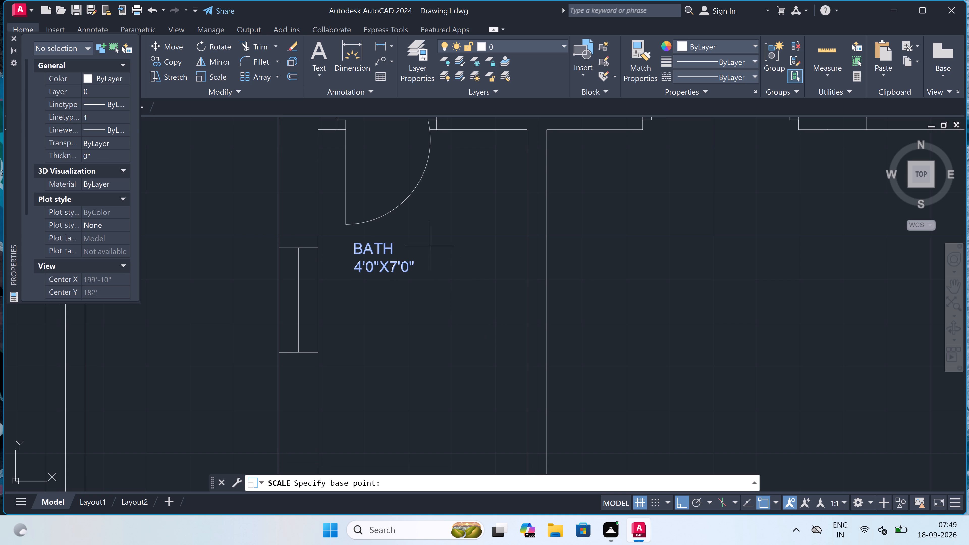
left_click(384, 252)
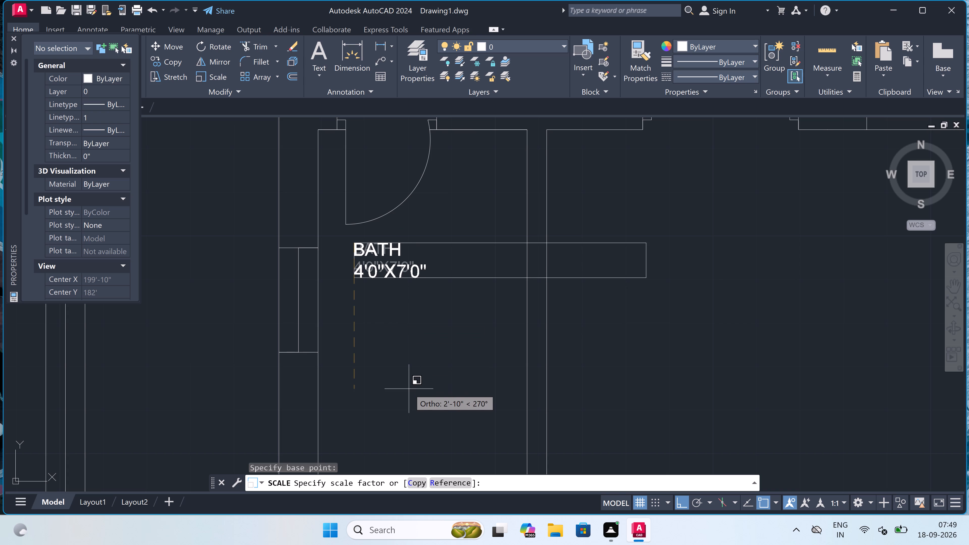
left_click(411, 398)
Delete the HALL, POOJA ROOM, LOBBY, STORE ROOM, BATH and BEDROOM labels and the GROUND FLOOR PLAN title from the ground floor plan copy.
scroll(412, 349, "down", 4)
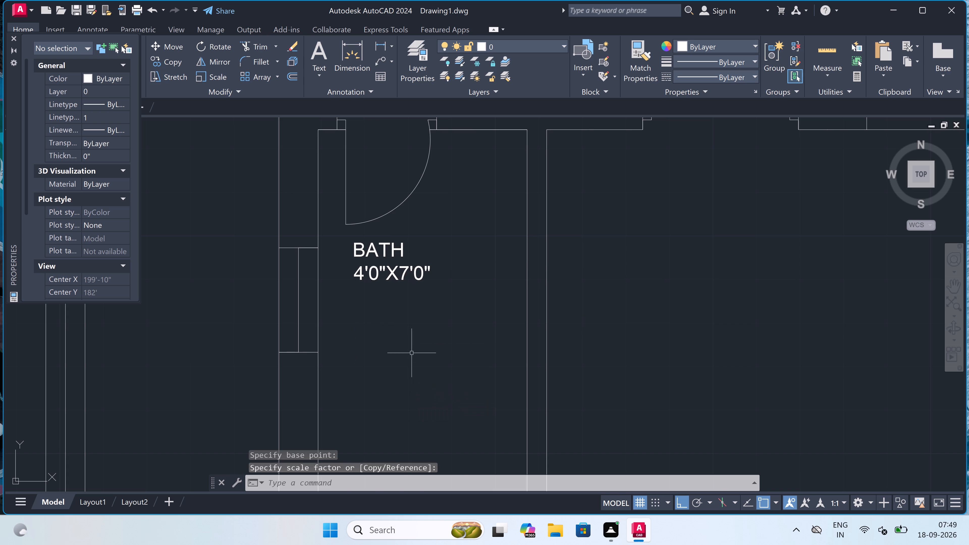
scroll(412, 349, "down", 2)
scroll(412, 349, "up", 1)
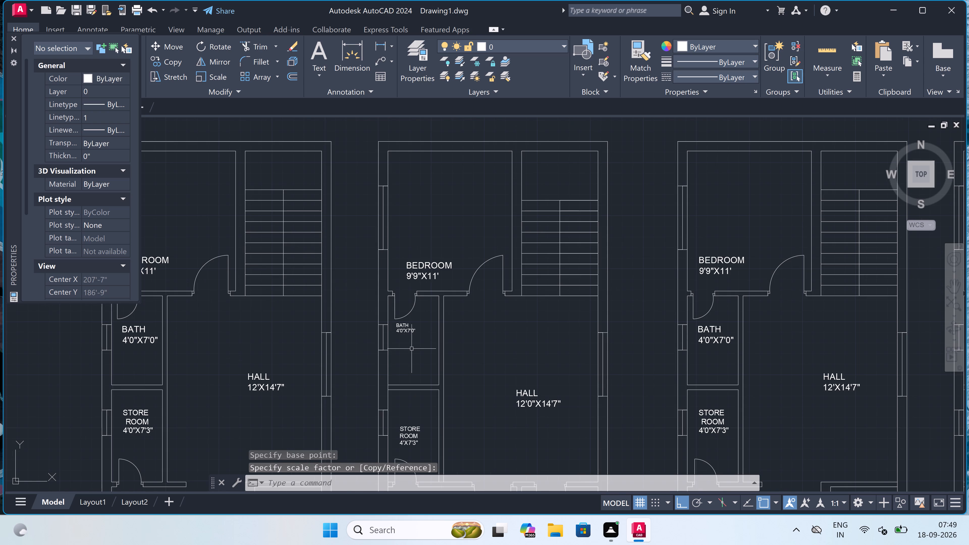
scroll(412, 349, "down", 4)
scroll(421, 384, "up", 3)
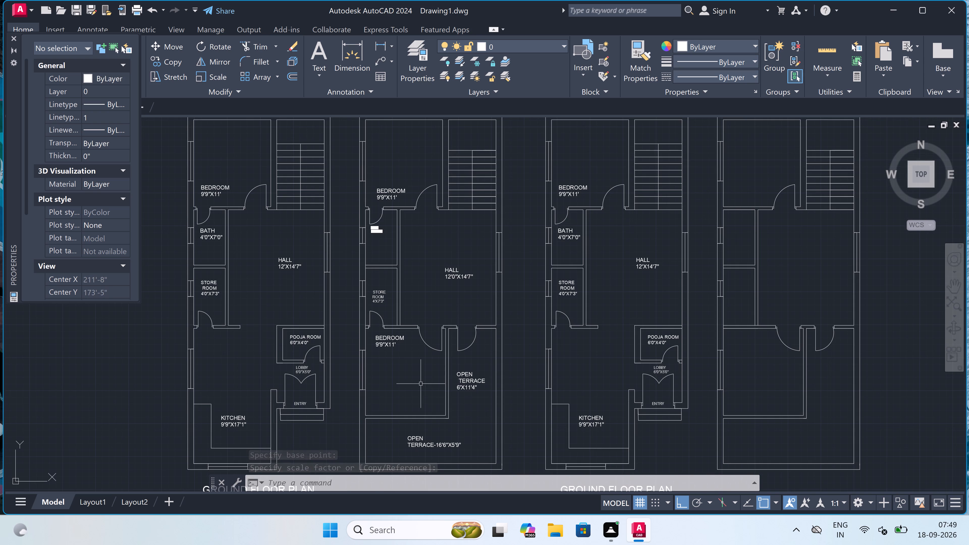
scroll(411, 314, "down", 2)
scroll(492, 302, "up", 3)
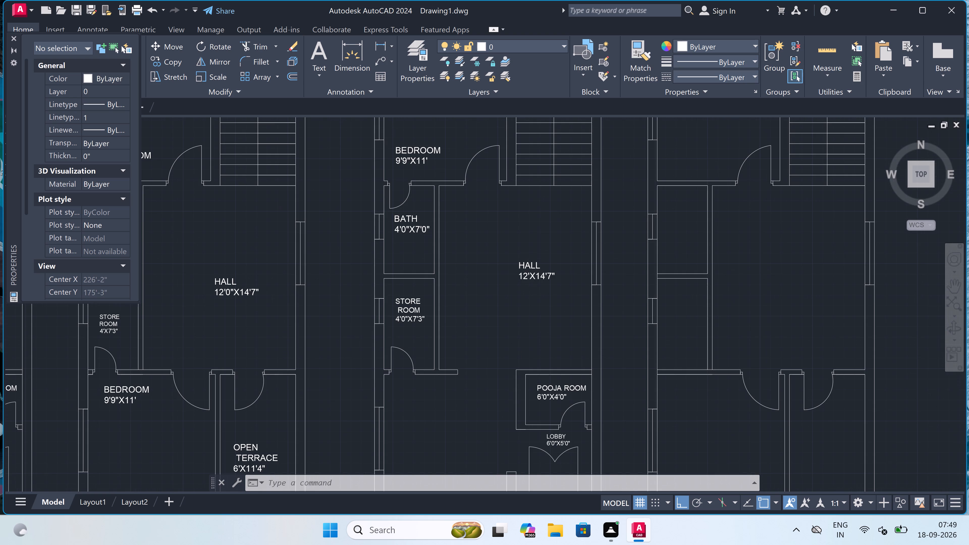
left_click(538, 261)
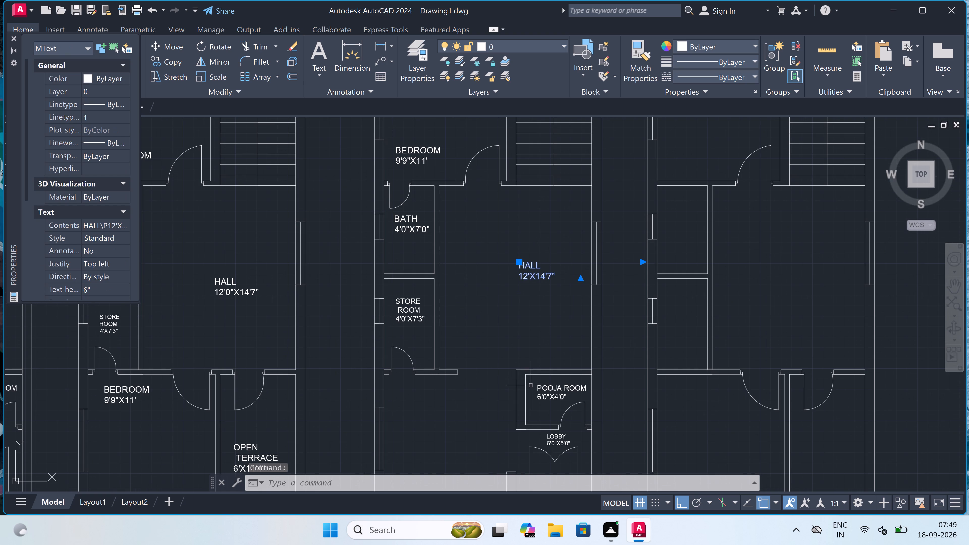
left_click(541, 386)
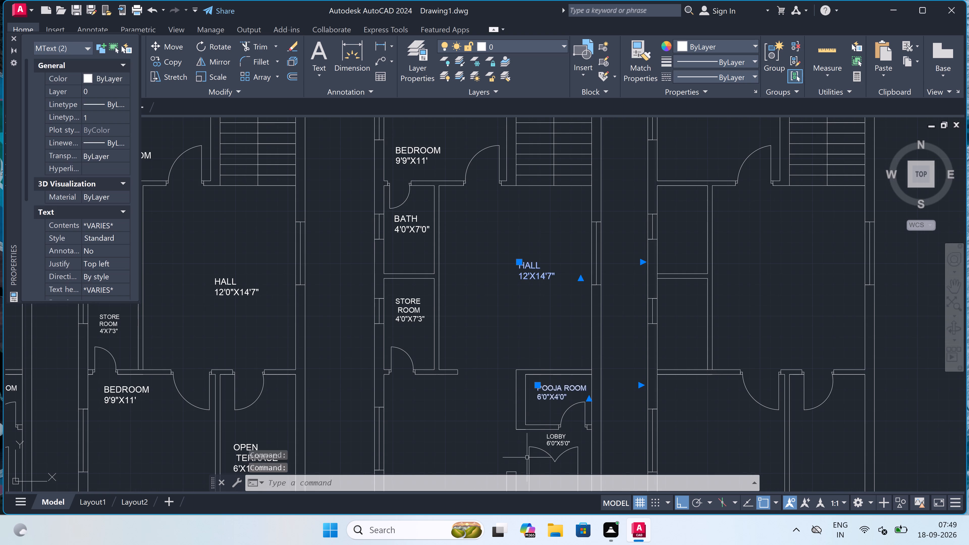
left_click(553, 441)
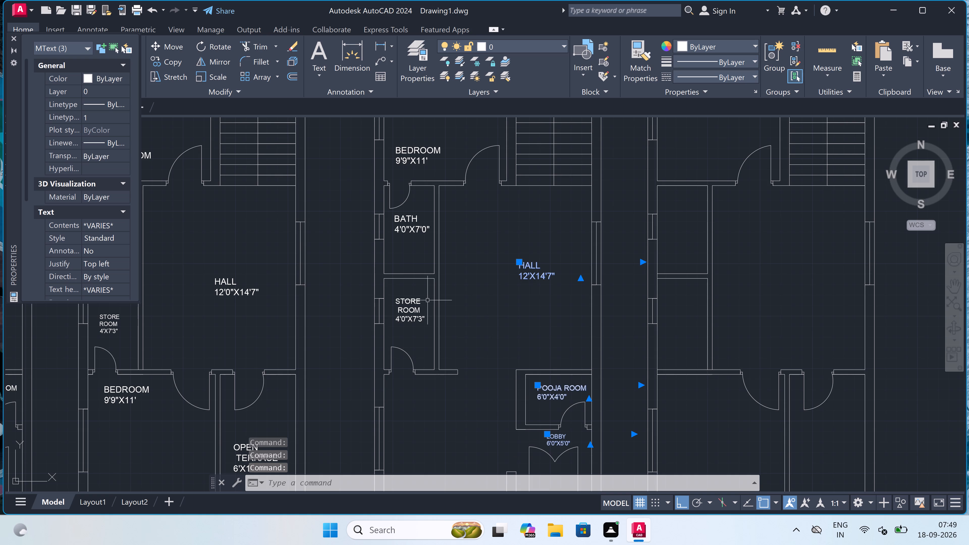
left_click(412, 300)
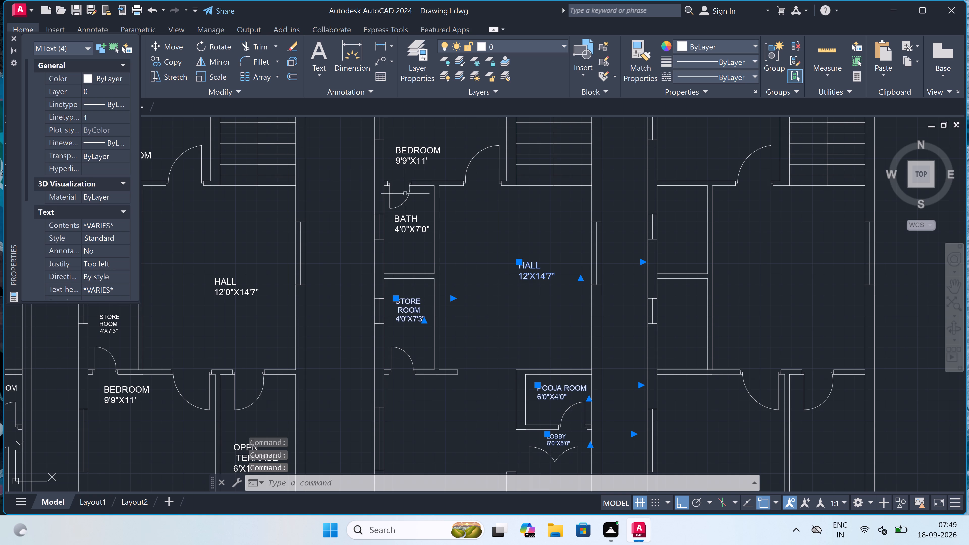
left_click(401, 223)
scroll(401, 223, "down", 3)
scroll(401, 202, "up", 2)
left_click(404, 184)
scroll(404, 184, "down", 3)
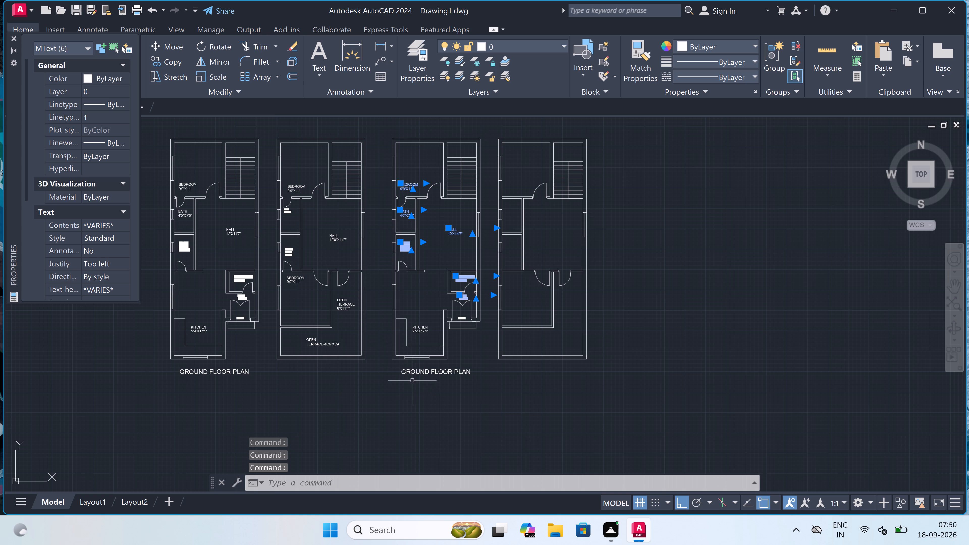
left_click(413, 374)
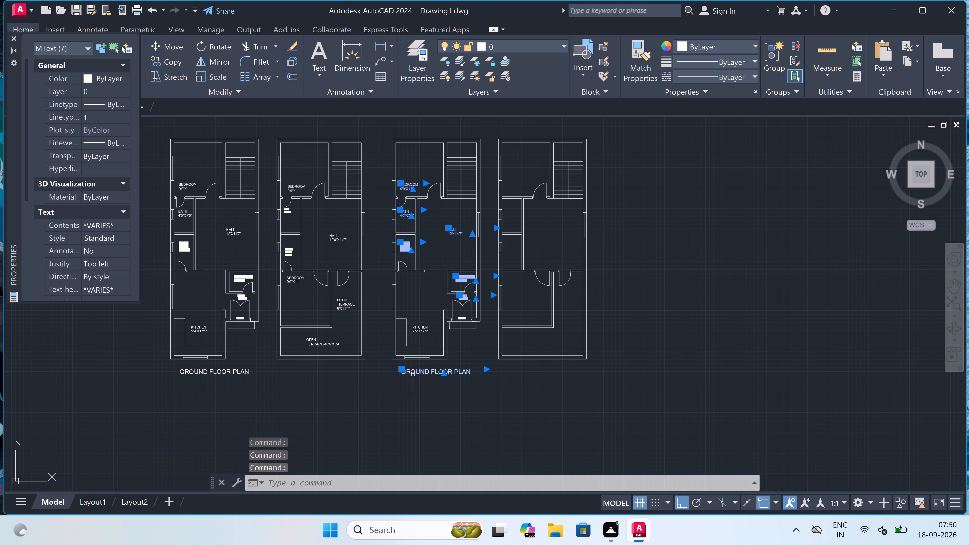
key("Delete")
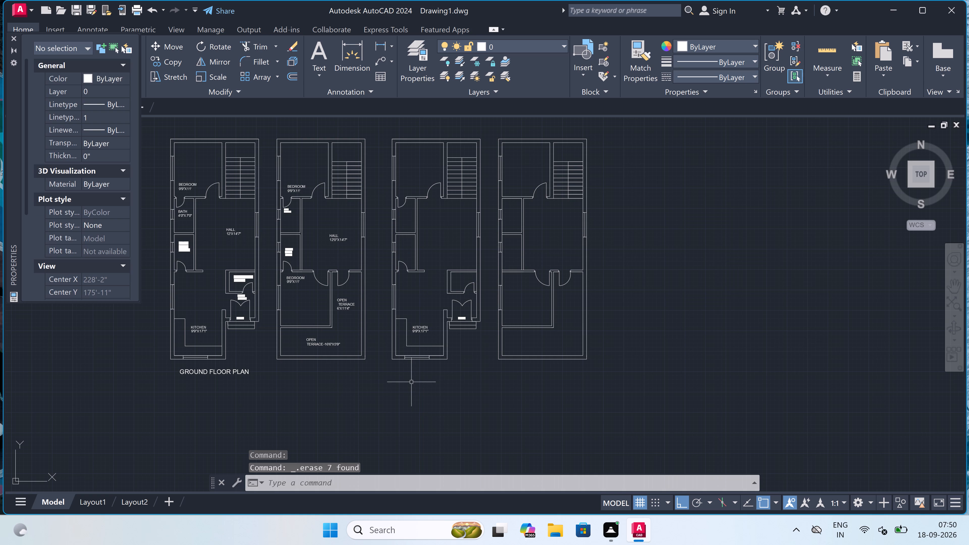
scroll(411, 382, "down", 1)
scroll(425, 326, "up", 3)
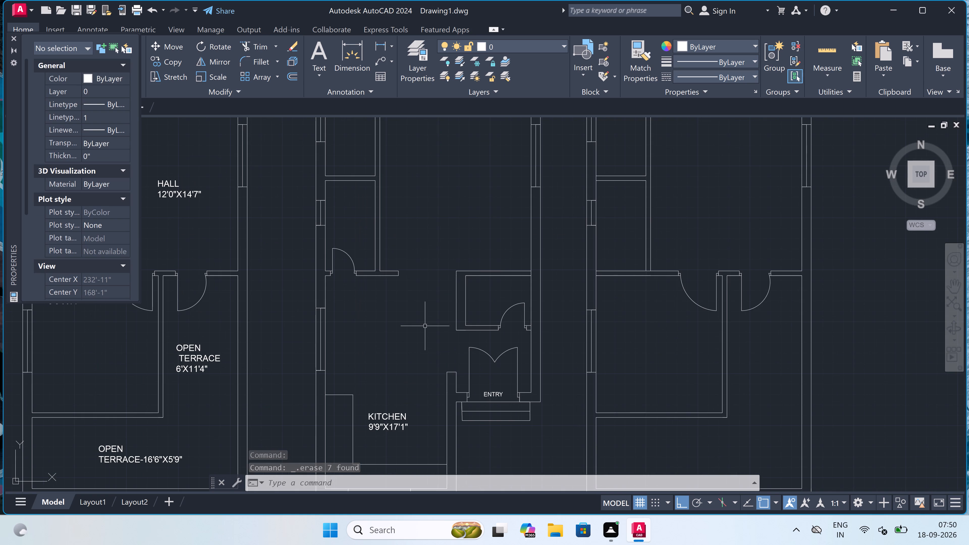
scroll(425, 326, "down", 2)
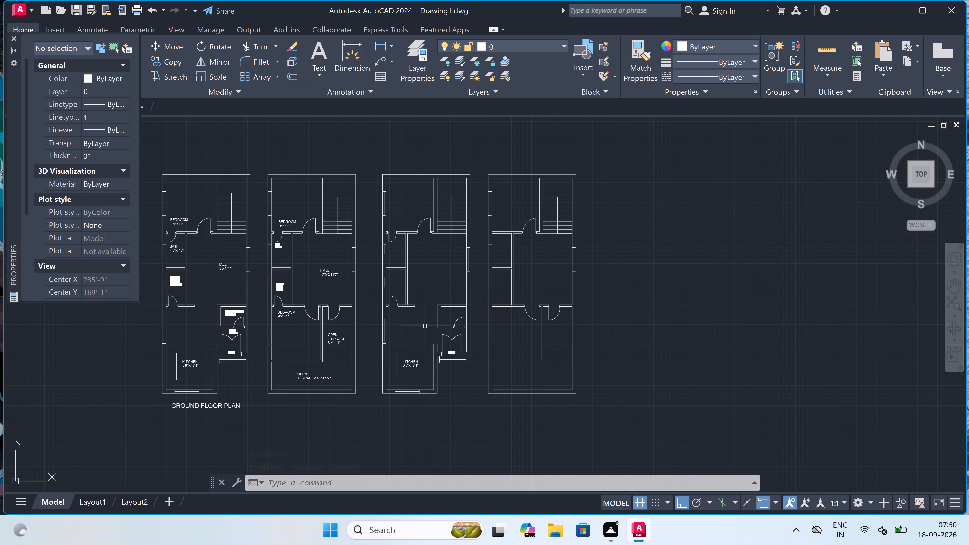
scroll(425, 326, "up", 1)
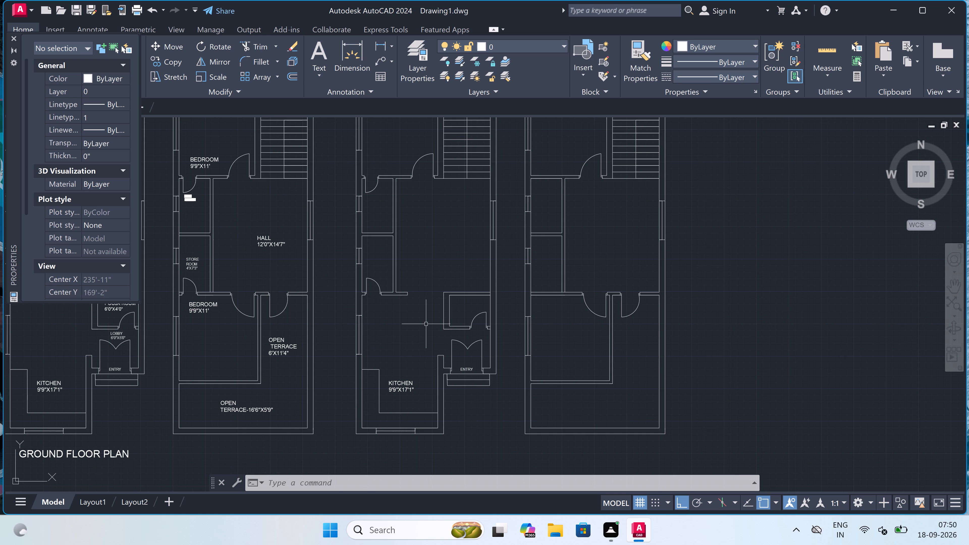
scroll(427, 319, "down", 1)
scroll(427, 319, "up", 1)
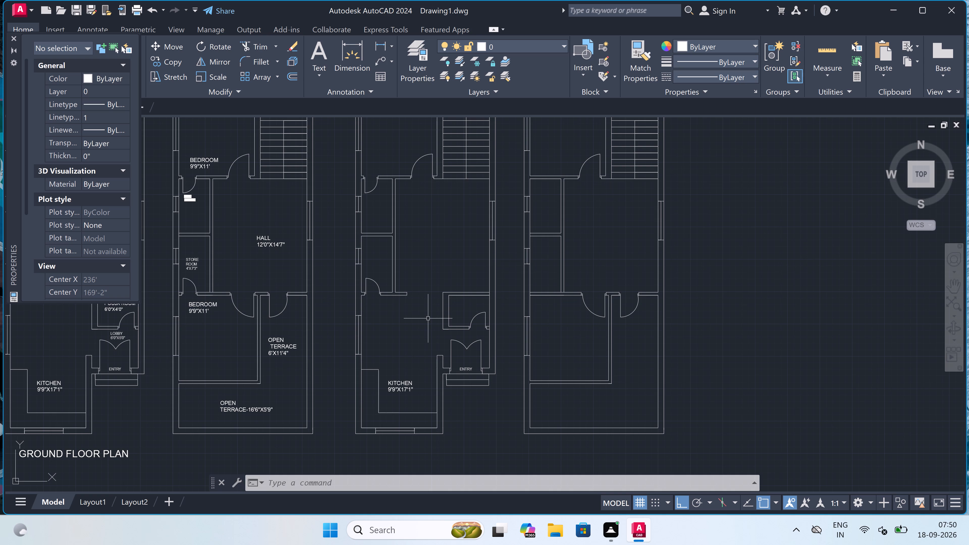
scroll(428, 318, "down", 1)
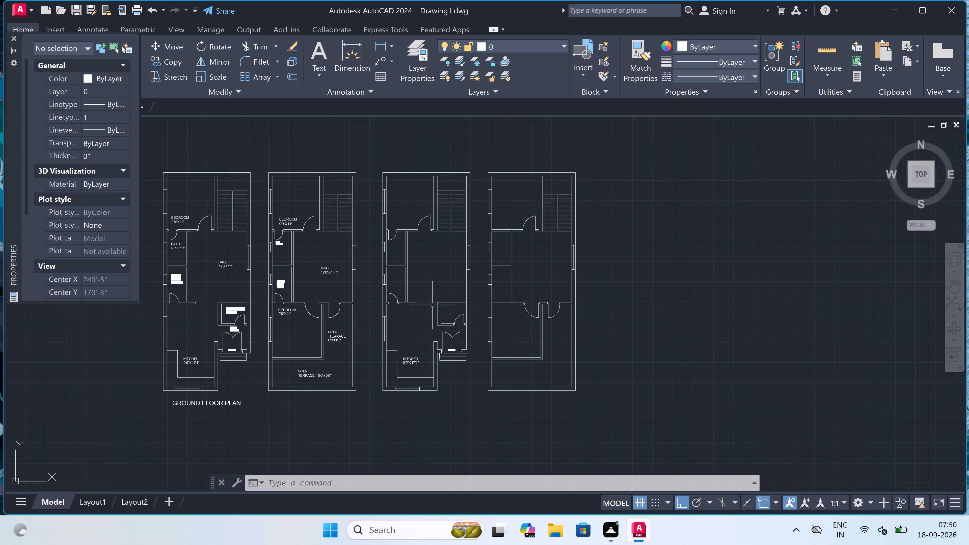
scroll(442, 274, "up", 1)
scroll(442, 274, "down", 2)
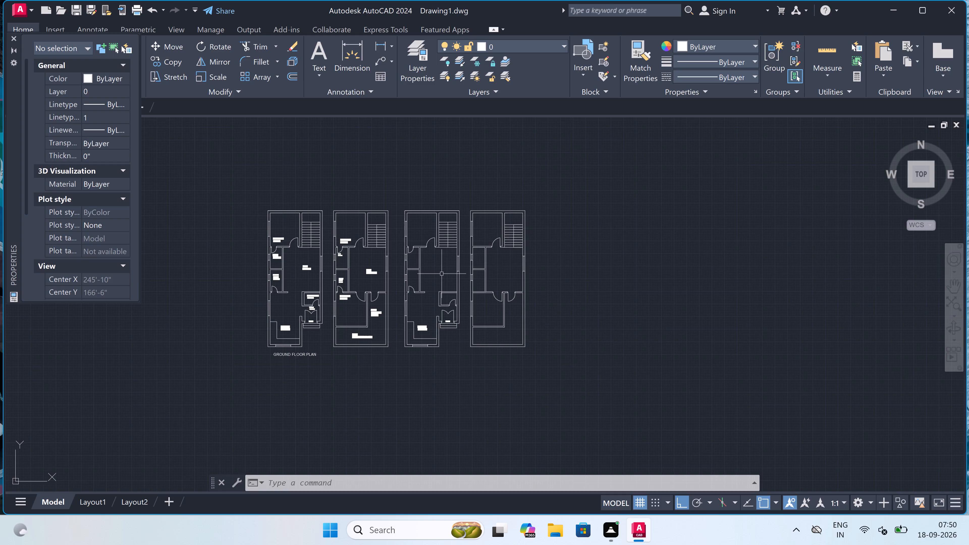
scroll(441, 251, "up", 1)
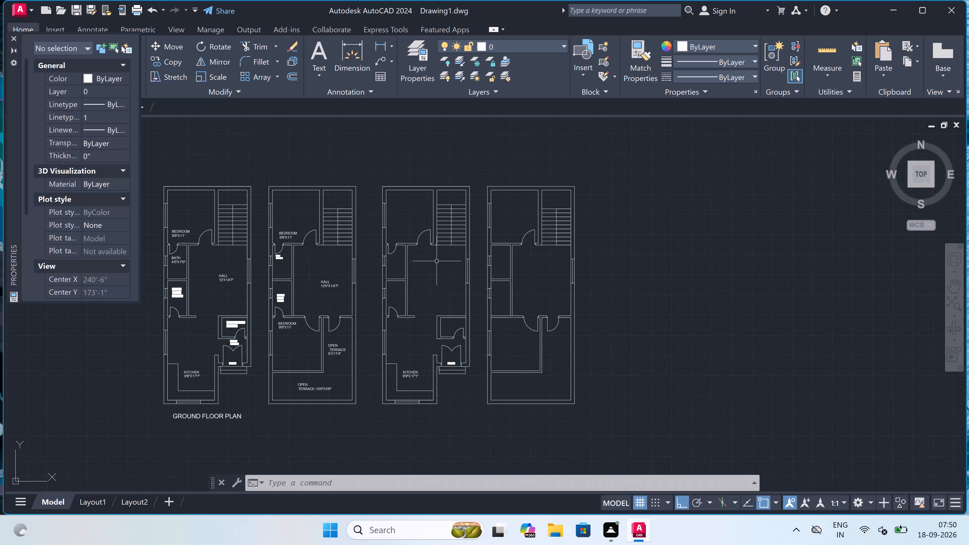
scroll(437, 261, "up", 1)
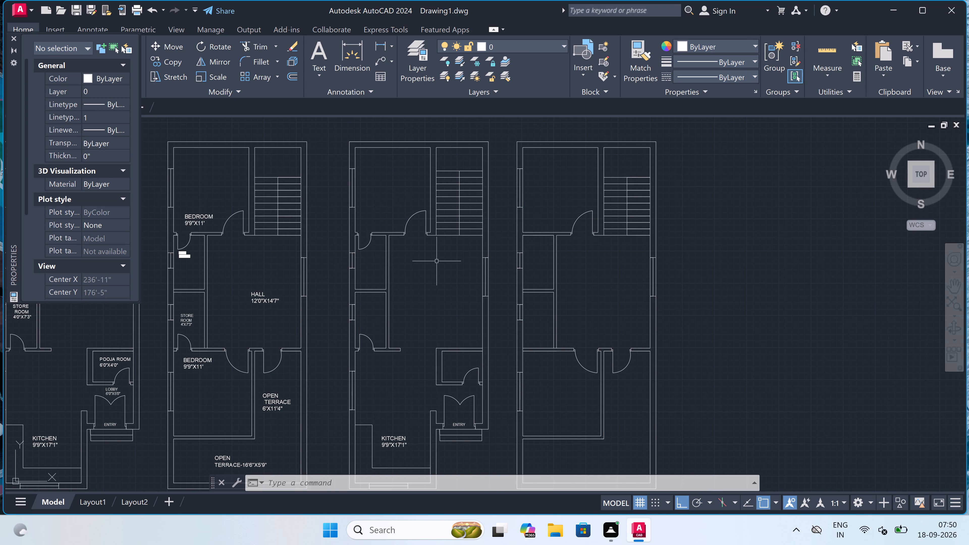
Draw a horizontal line across the lower part of both plan copies, ending beyond the second copy with an upward segment about 5'-11" long.
key("l")
key("space")
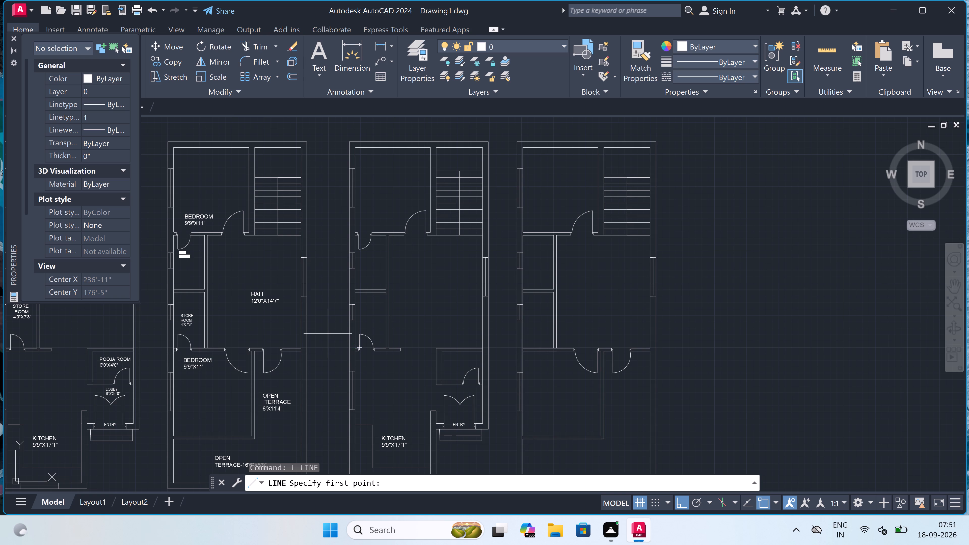
scroll(328, 334, "down", 2)
scroll(336, 346, "up", 2)
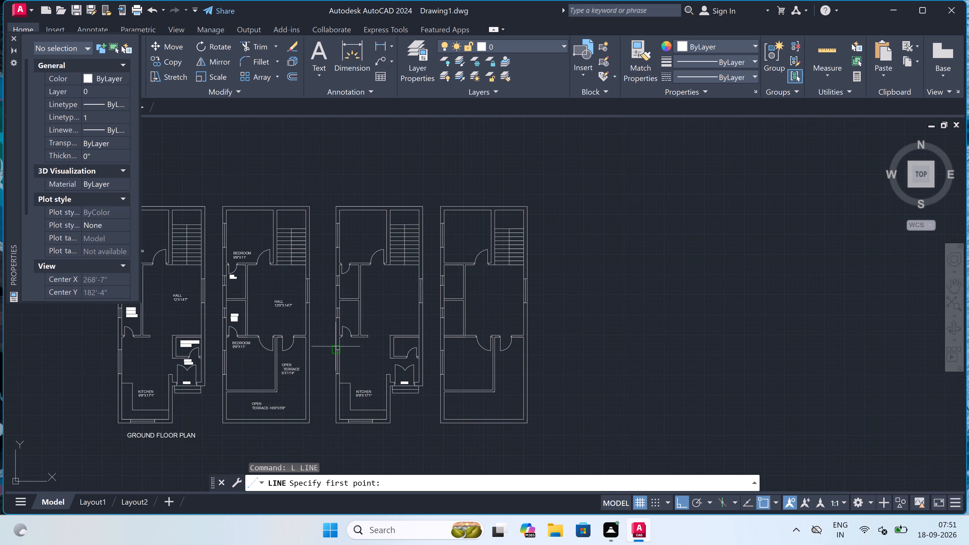
scroll(336, 346, "up", 1)
scroll(336, 346, "down", 1)
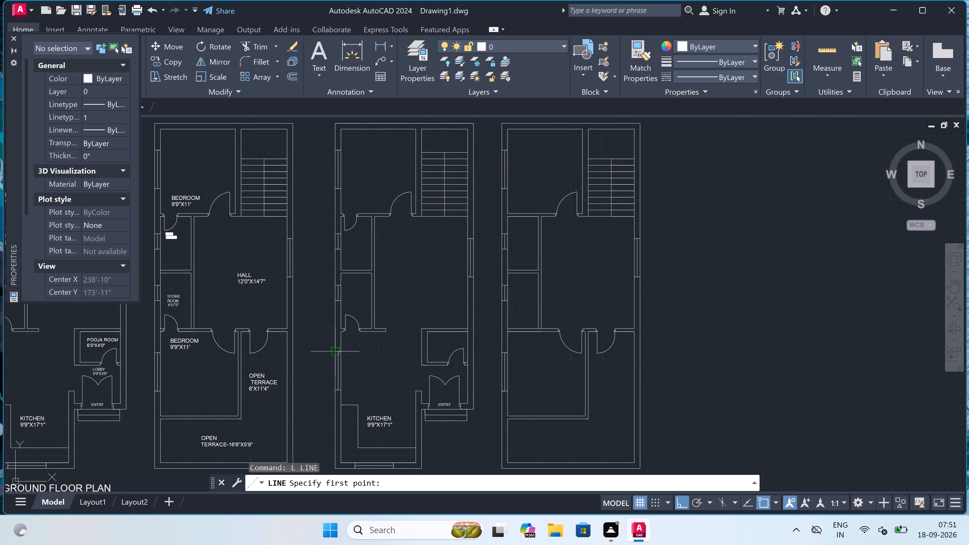
scroll(337, 371, "up", 1)
scroll(333, 369, "down", 1)
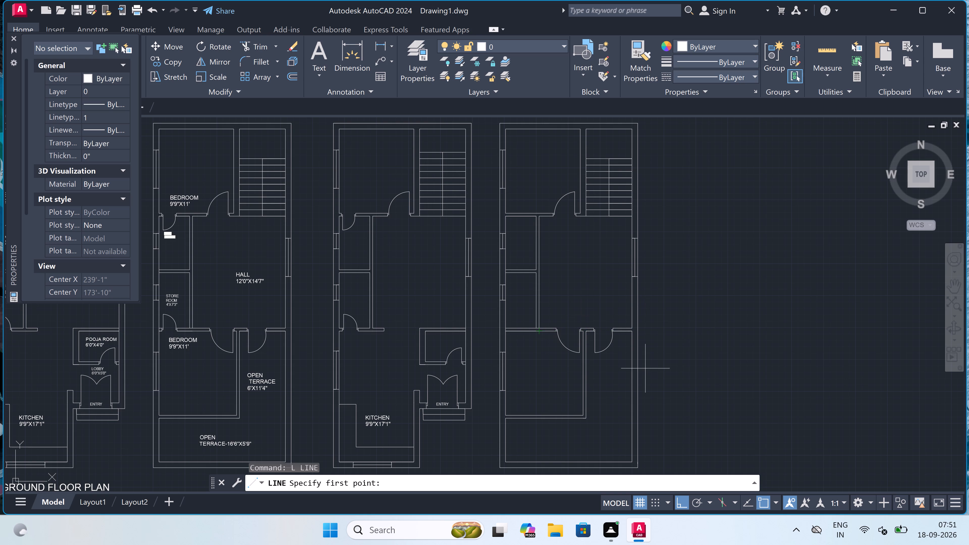
left_click(314, 392)
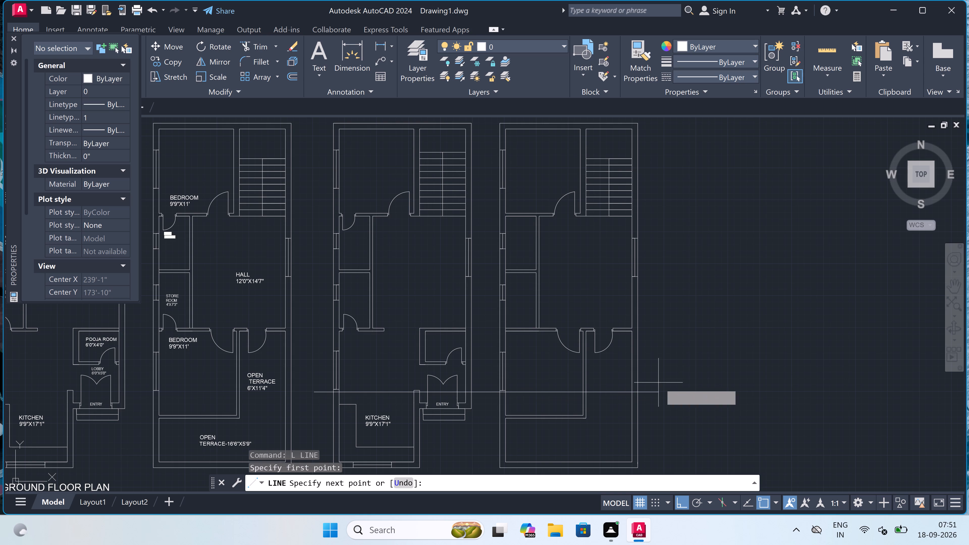
left_click(672, 385)
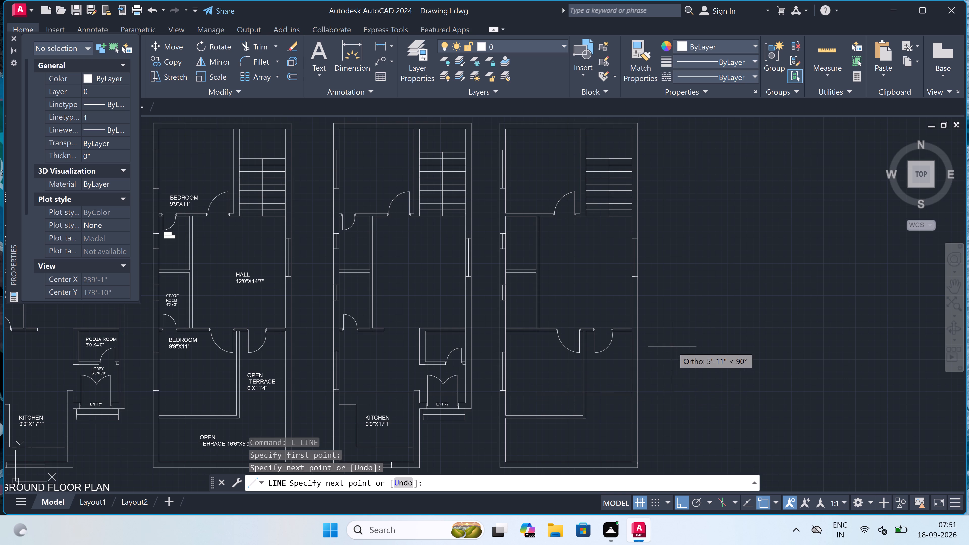
left_click(672, 346)
key("Escape")
Draw vertical construction lines through the ground floor plan's lower-left outer corner and both ends of the kitchen's front window.
scroll(640, 323, "down", 2)
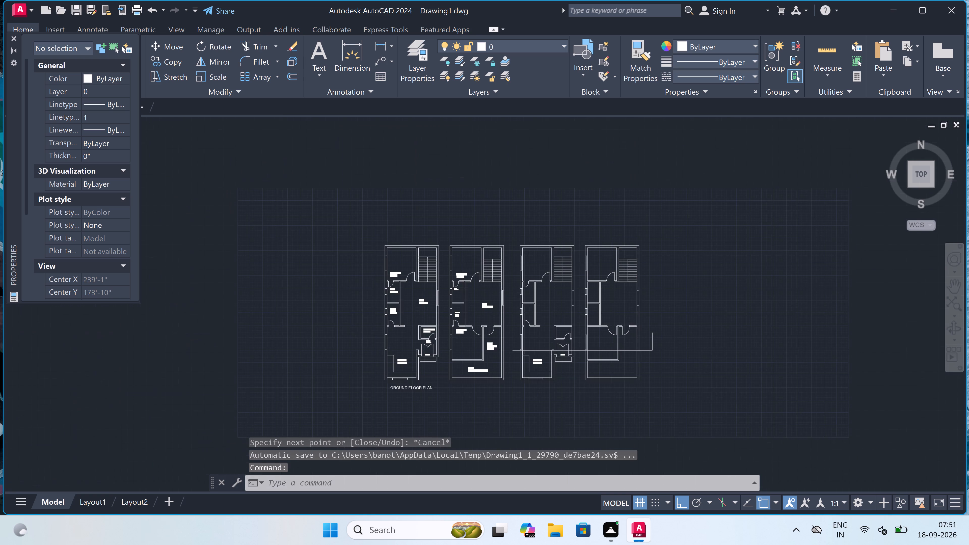
scroll(640, 323, "down", 2)
scroll(640, 323, "up", 2)
scroll(640, 323, "down", 1)
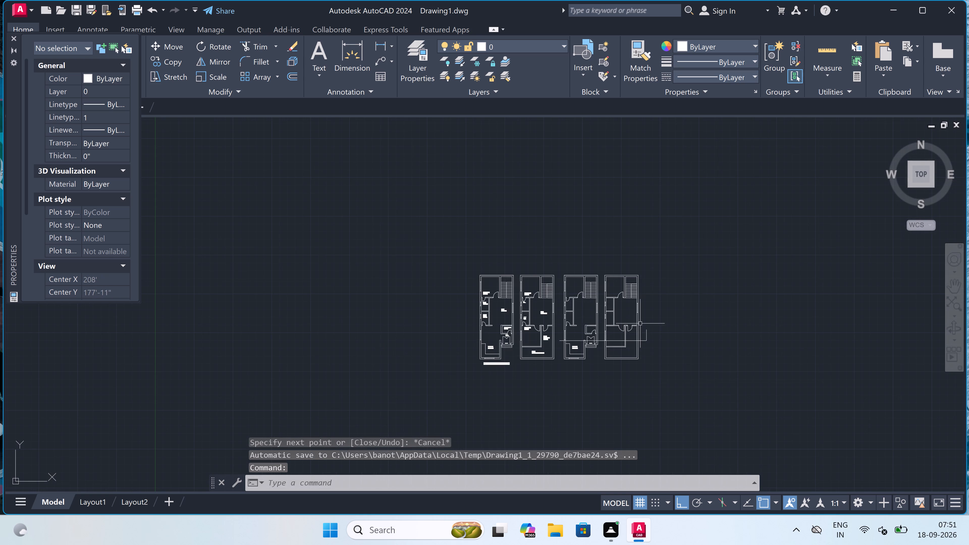
scroll(640, 323, "up", 1)
scroll(457, 392, "up", 2)
type("XL")
key("space")
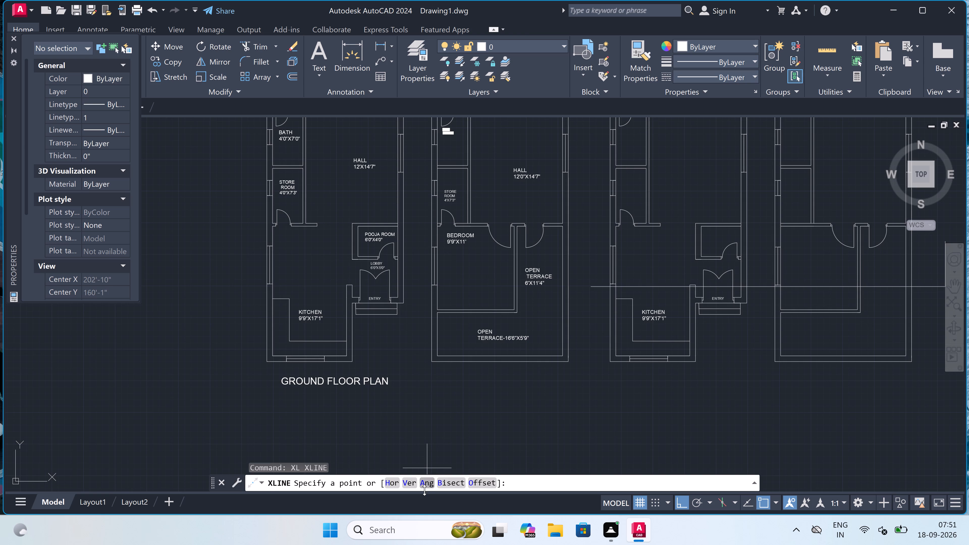
left_click(408, 481)
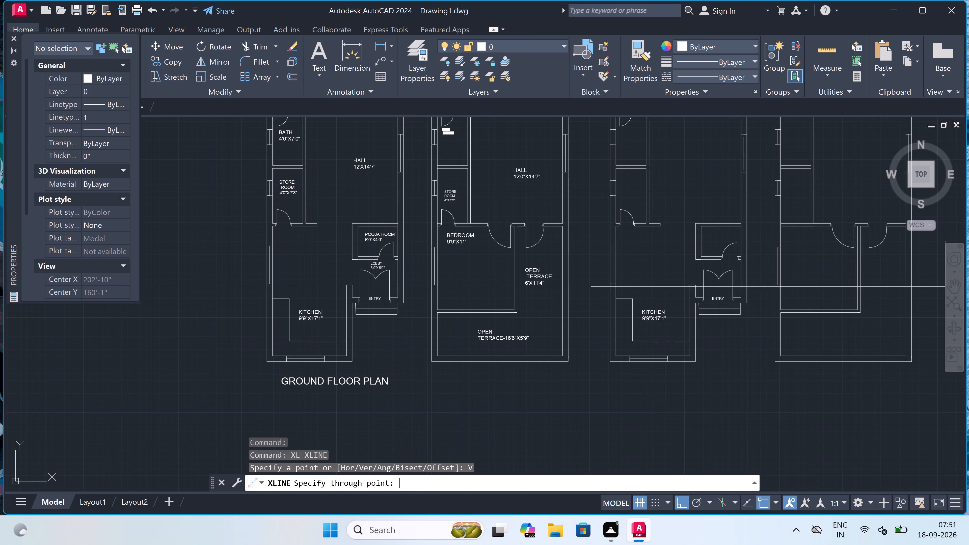
scroll(394, 458, "down", 3)
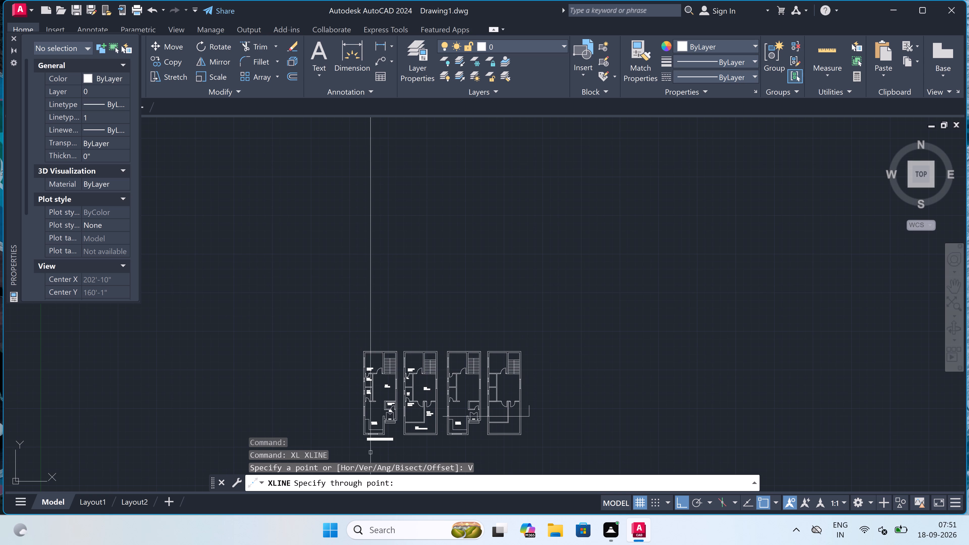
scroll(337, 448, "up", 3)
scroll(456, 407, "up", 2)
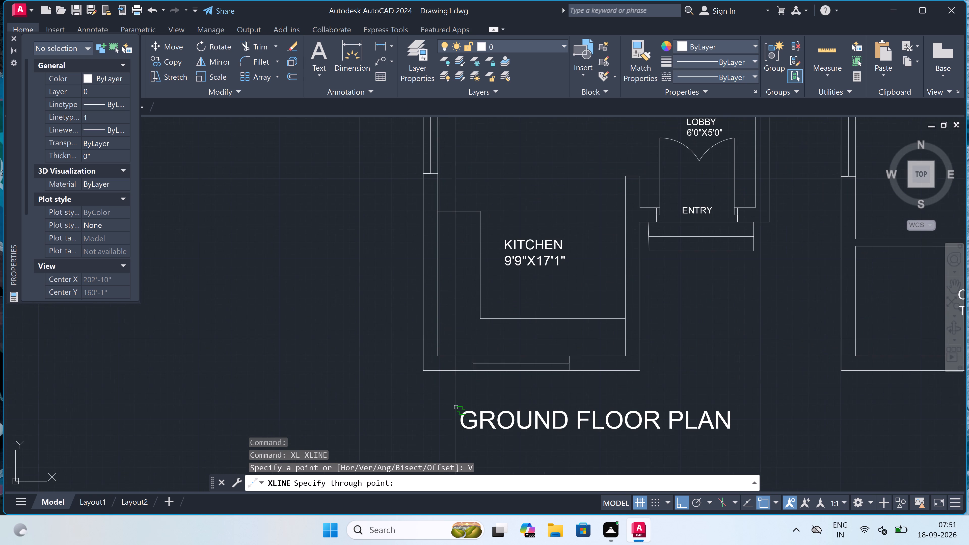
left_click(424, 371)
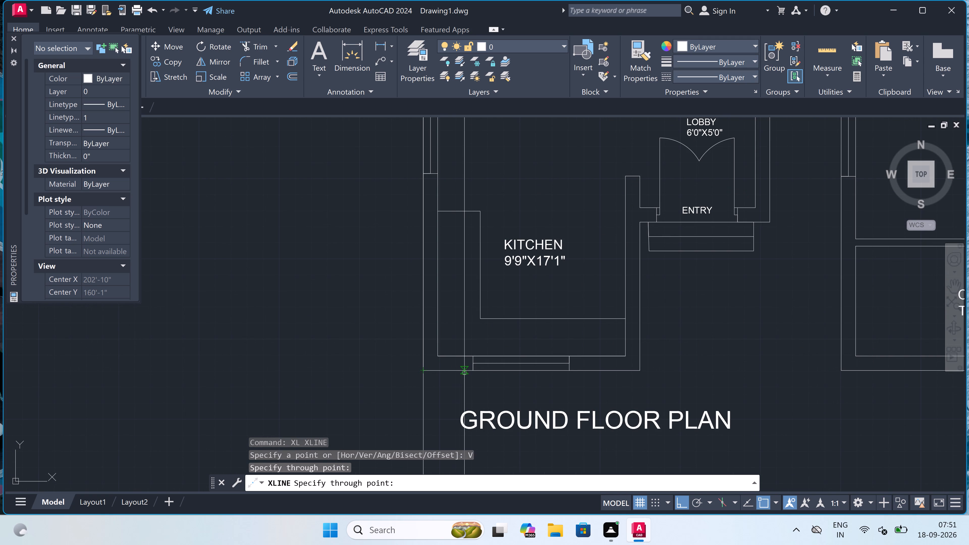
left_click(471, 371)
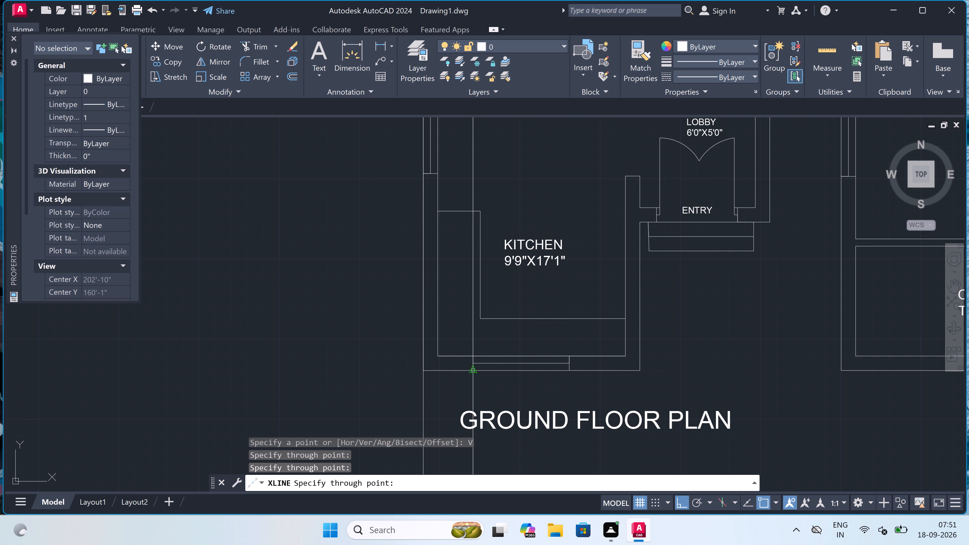
scroll(471, 371, "down", 3)
scroll(492, 370, "up", 1)
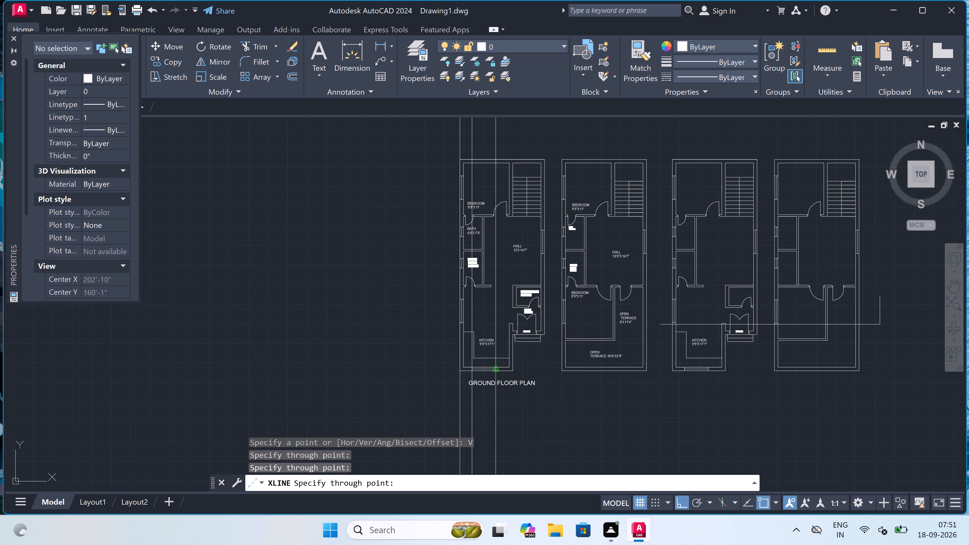
scroll(492, 370, "up", 2)
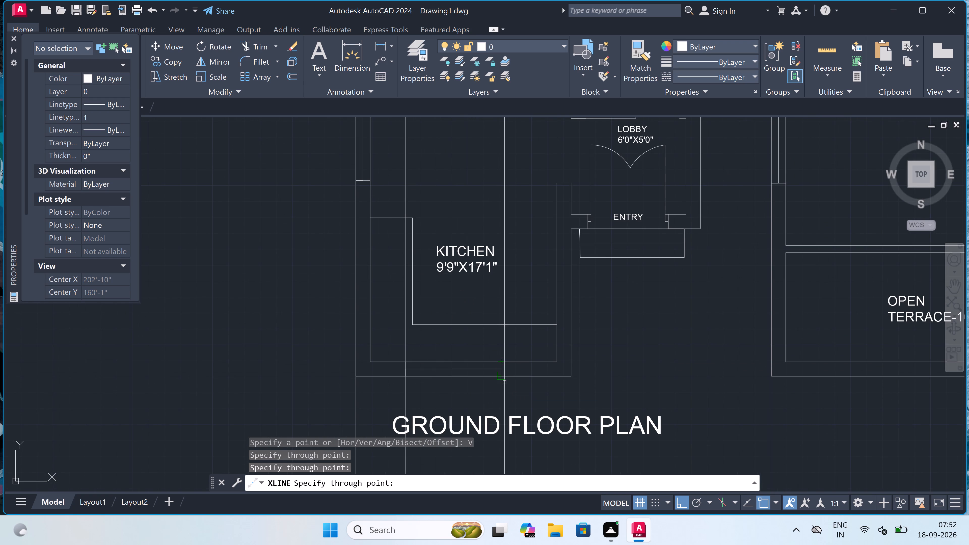
left_click(503, 379)
Add vertical construction lines through both outer jambs of the ground floor ENTRY door and the right outer wall corner beside it.
scroll(503, 379, "down", 3)
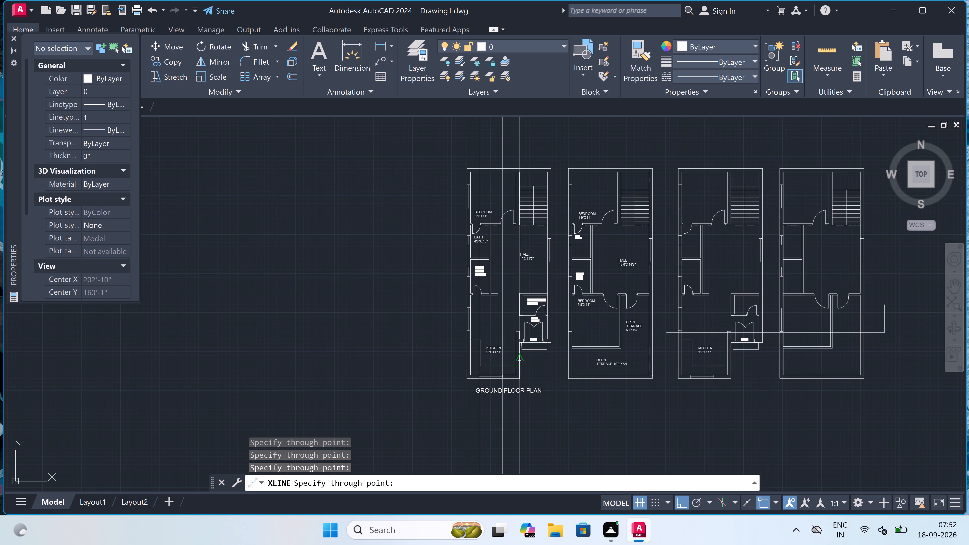
scroll(540, 333, "up", 3)
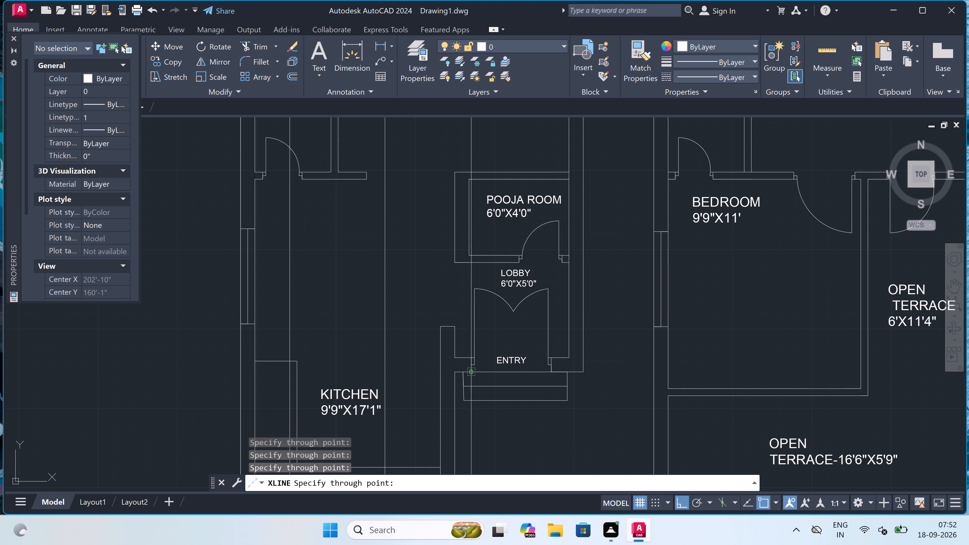
scroll(471, 367, "up", 3)
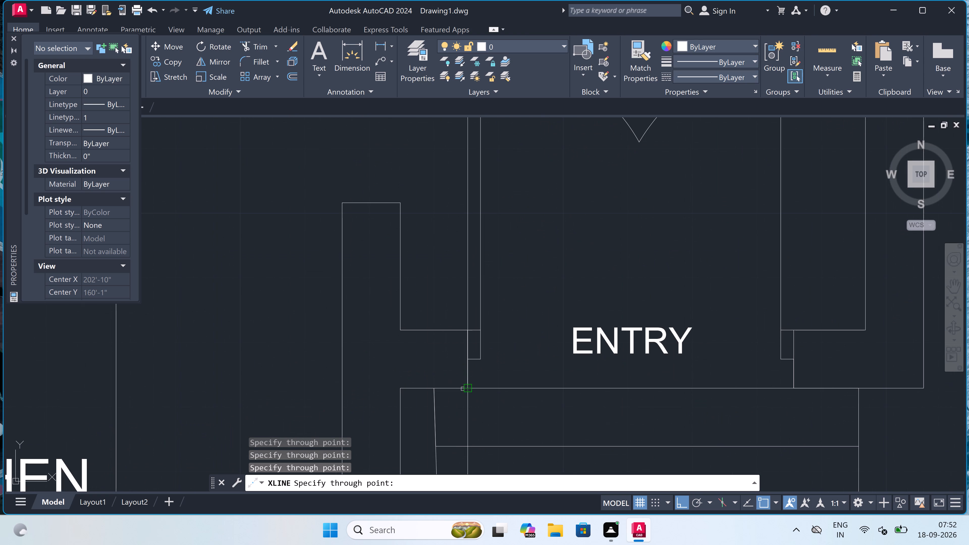
left_click(464, 389)
scroll(465, 389, "down", 4)
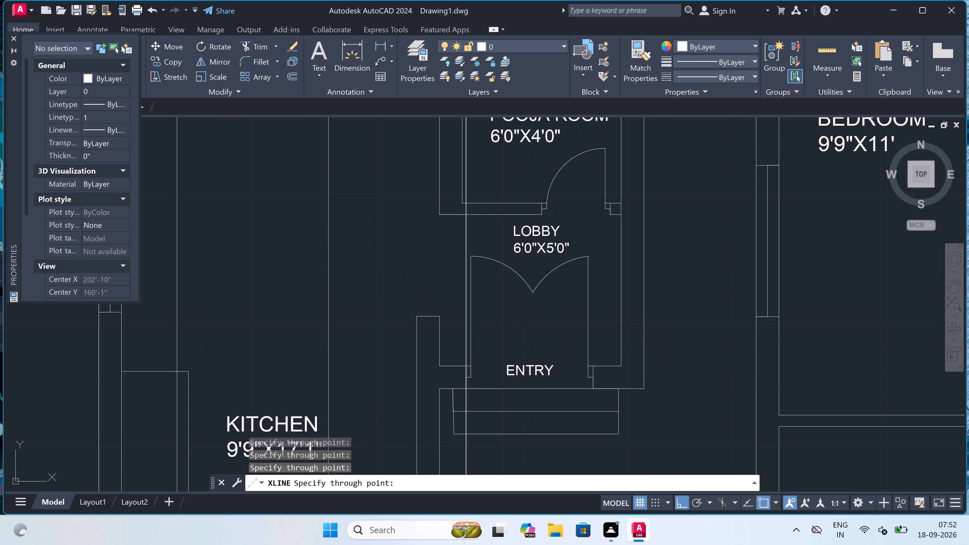
scroll(516, 390, "up", 3)
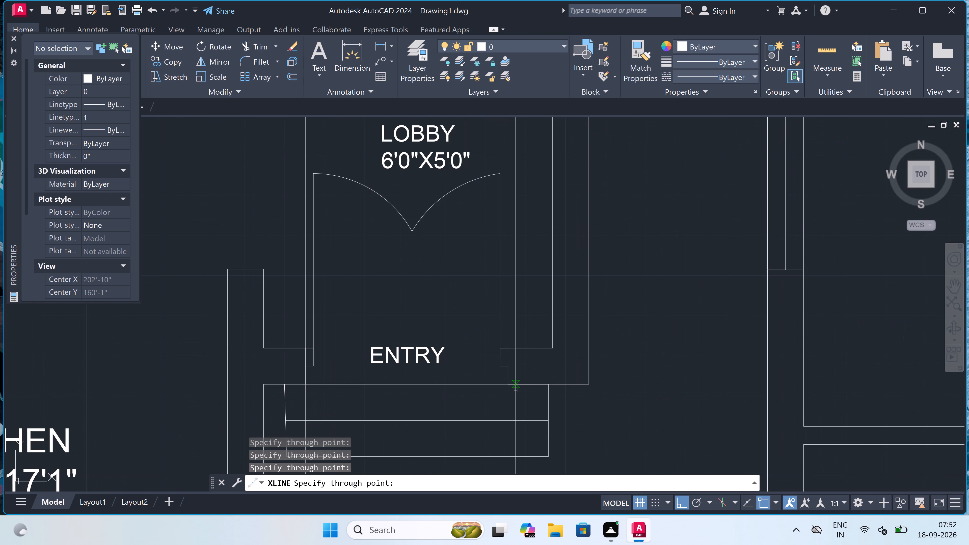
left_click(511, 382)
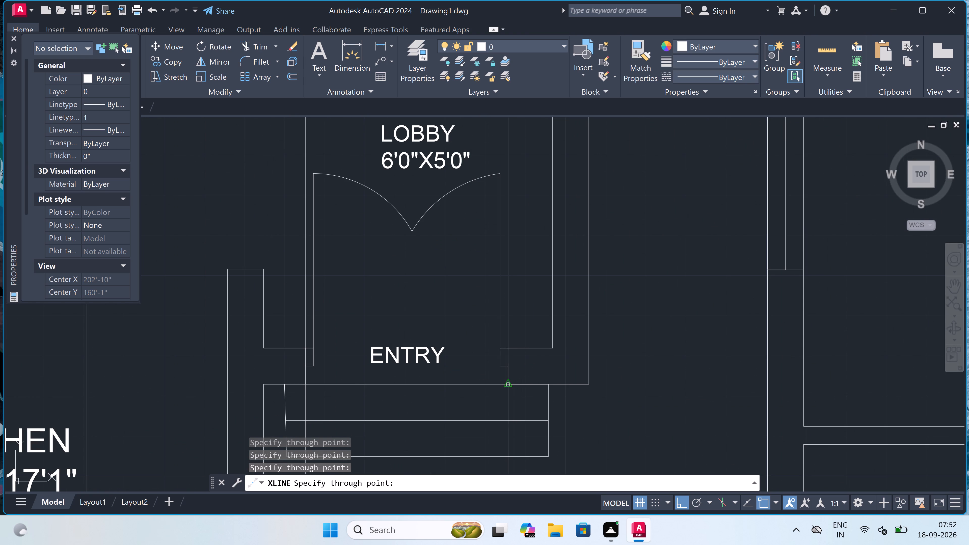
scroll(511, 382, "down", 4)
scroll(530, 383, "up", 2)
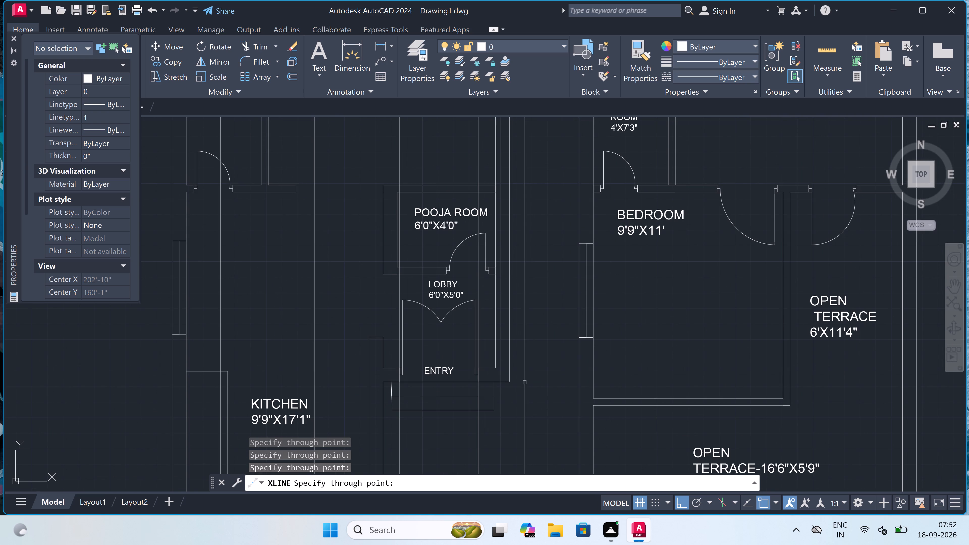
left_click(509, 382)
Add vertical construction lines through the lower-left and lower-right outer corners of the labelled second floor plan.
scroll(509, 382, "down", 4)
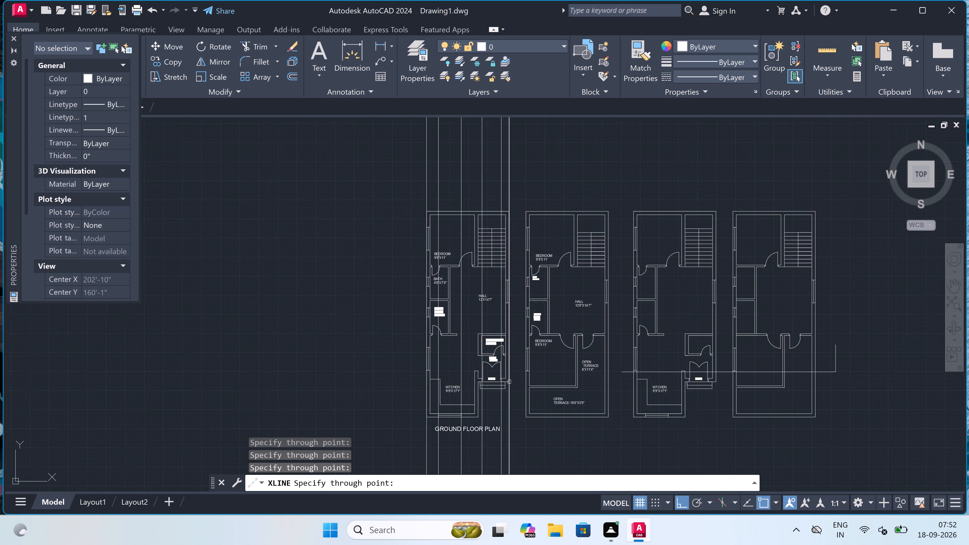
scroll(509, 382, "down", 1)
scroll(520, 380, "up", 2)
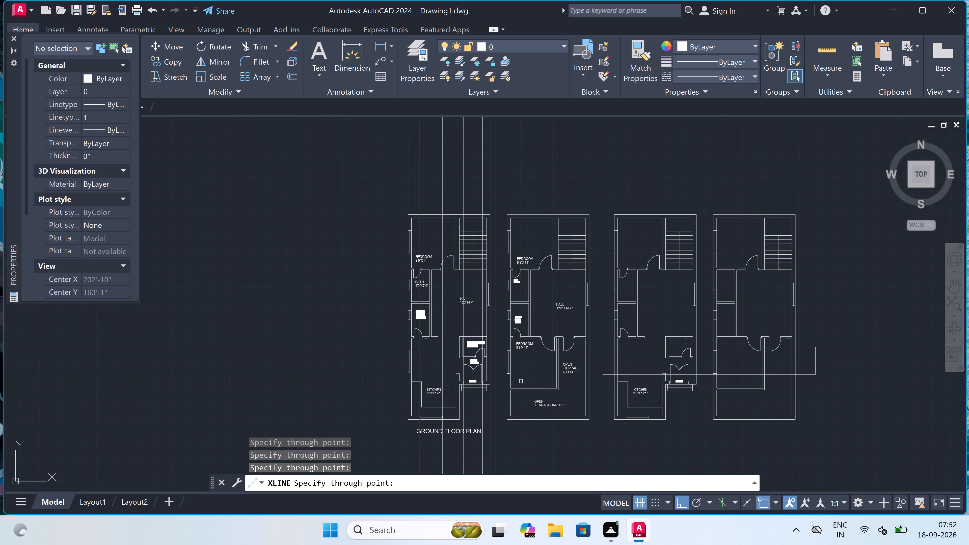
scroll(513, 424, "up", 3)
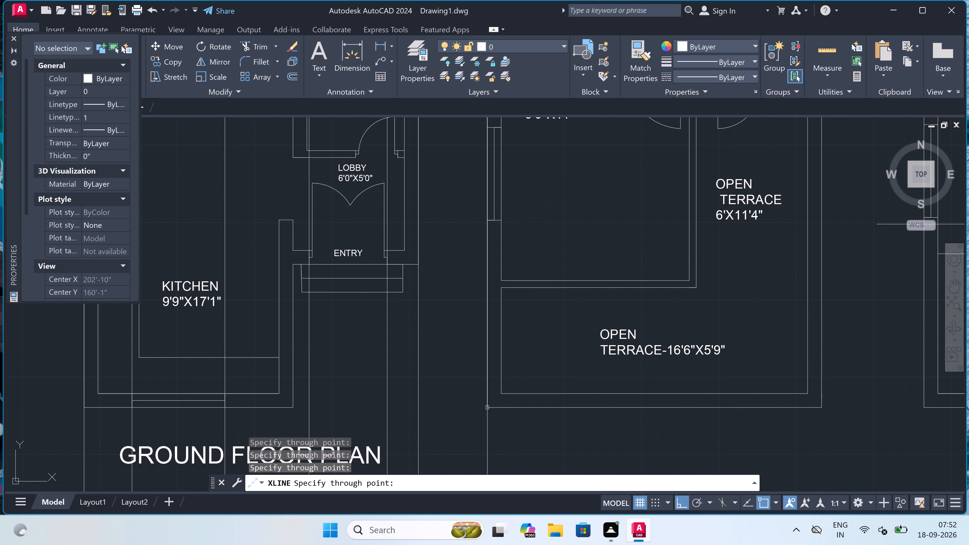
left_click(486, 410)
scroll(486, 410, "down", 4)
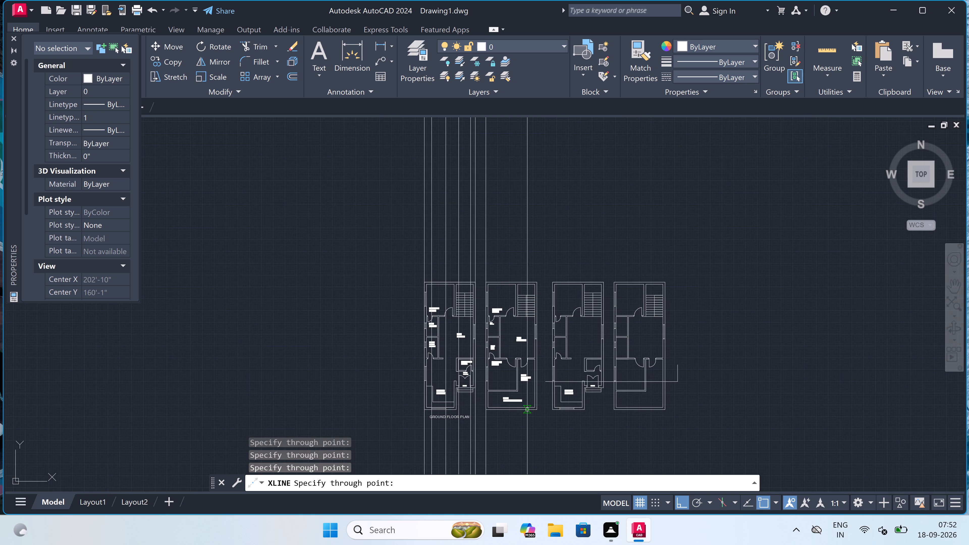
scroll(533, 410, "up", 3)
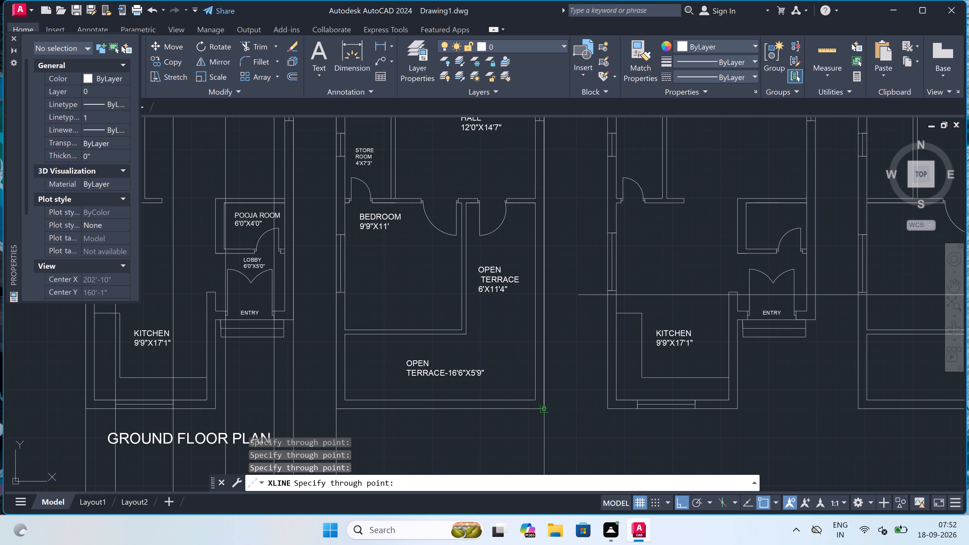
left_click(543, 409)
Add vertical construction lines through both edges of the door opening between the second floor HALL and the 6'X11'4" OPEN TERRACE.
scroll(493, 401, "down", 2)
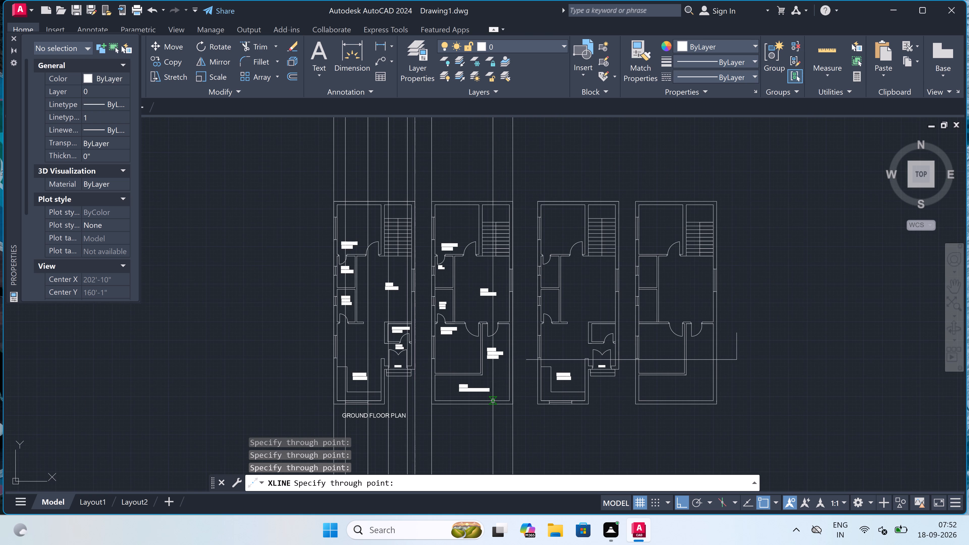
scroll(493, 401, "down", 1)
scroll(483, 412, "up", 2)
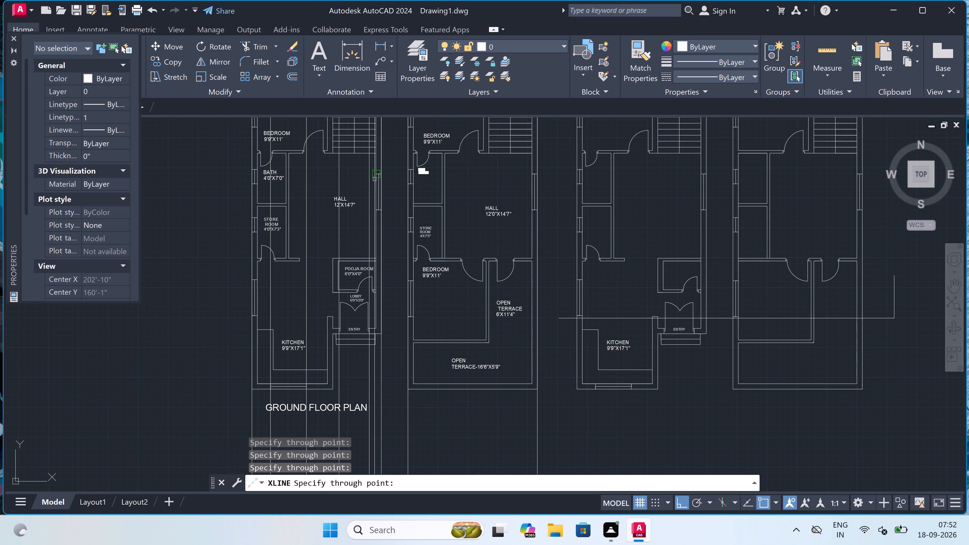
scroll(481, 306, "up", 1)
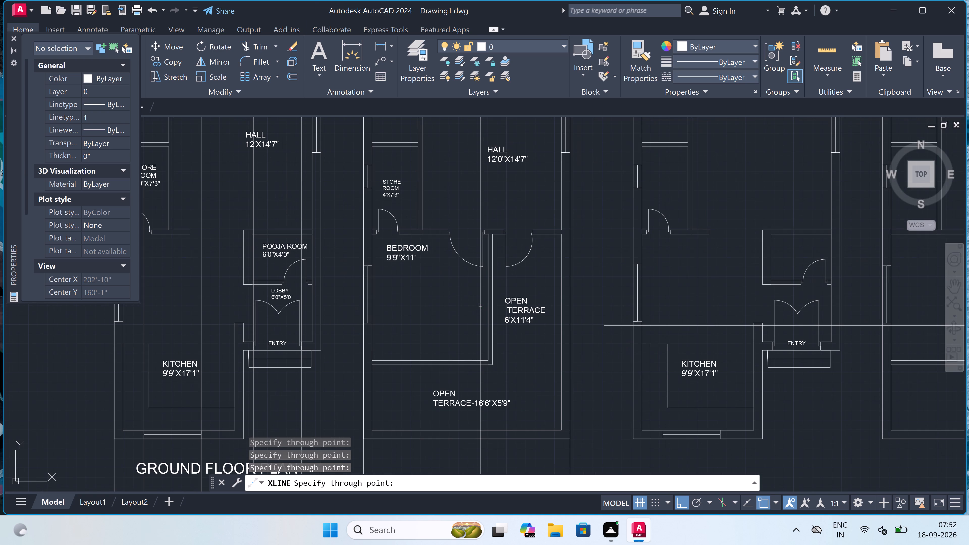
scroll(480, 305, "down", 1)
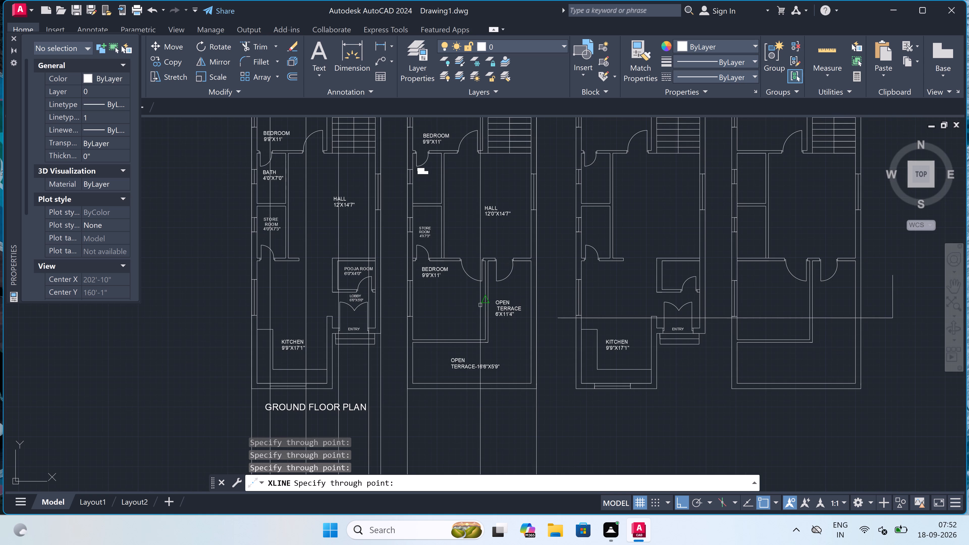
scroll(480, 305, "up", 1)
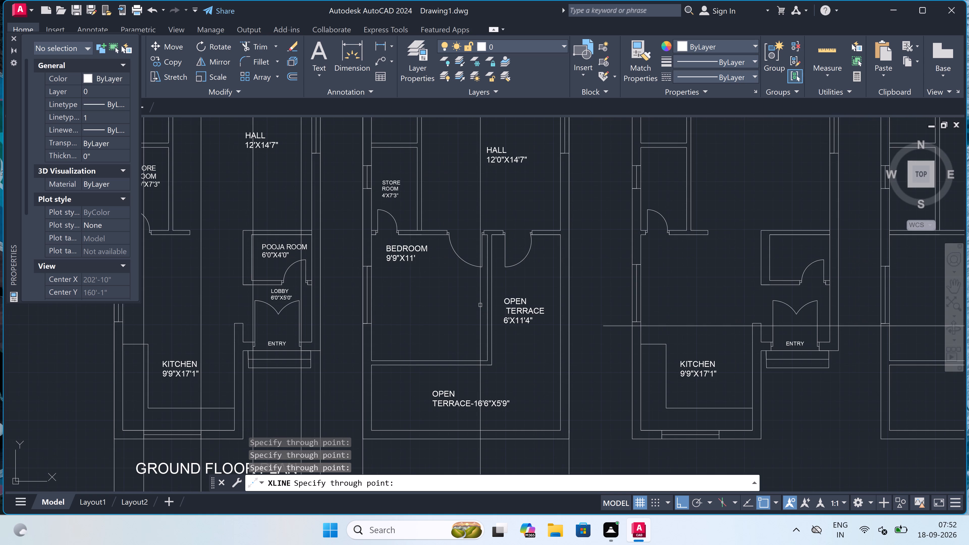
scroll(501, 226, "up", 4)
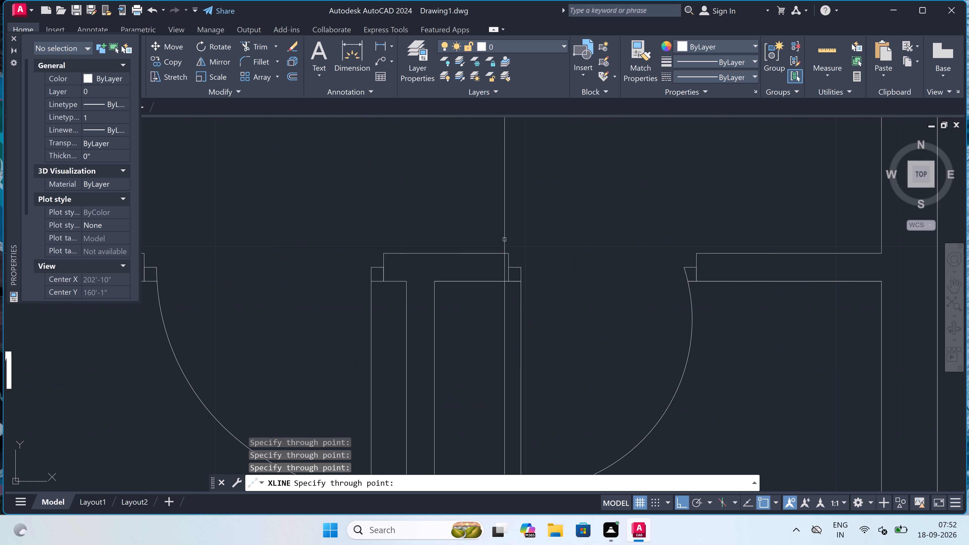
left_click(509, 254)
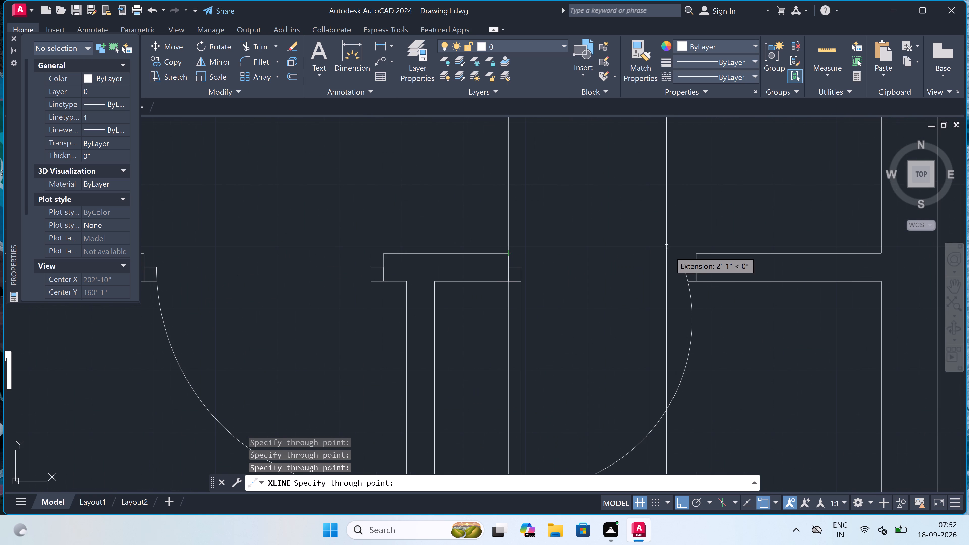
left_click(695, 254)
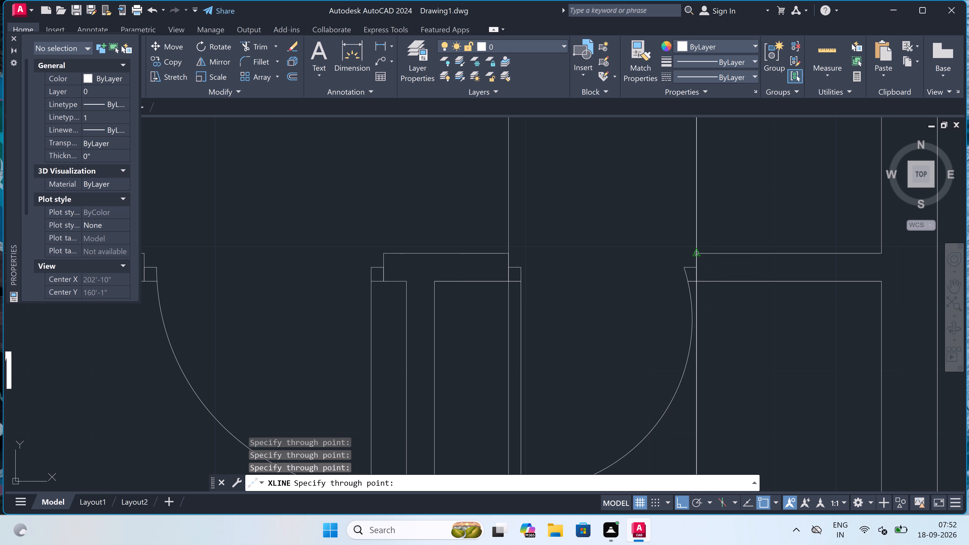
Add vertical construction lines through the outer and inner faces of the ground floor copy's left wall where the horizontal line crosses it.
scroll(519, 243, "down", 4)
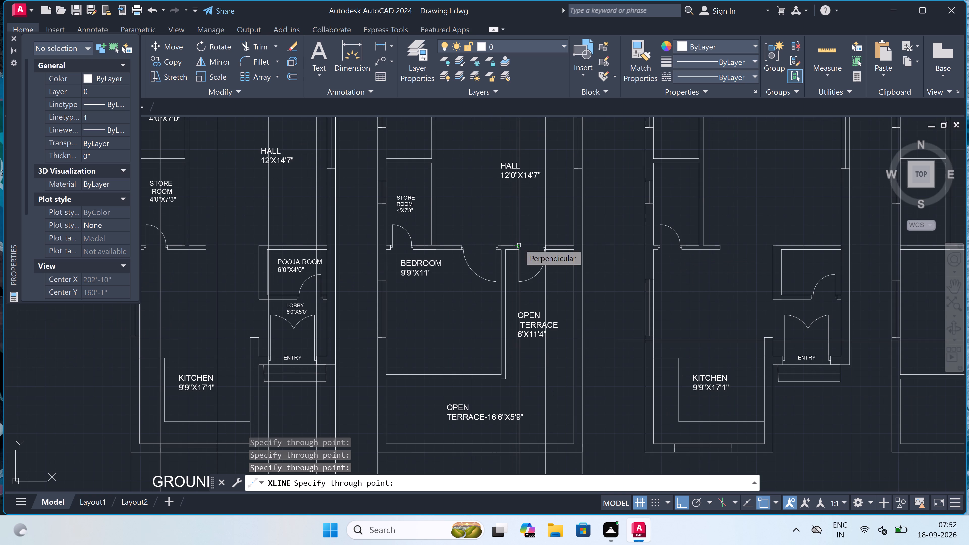
scroll(519, 243, "down", 3)
scroll(589, 244, "up", 3)
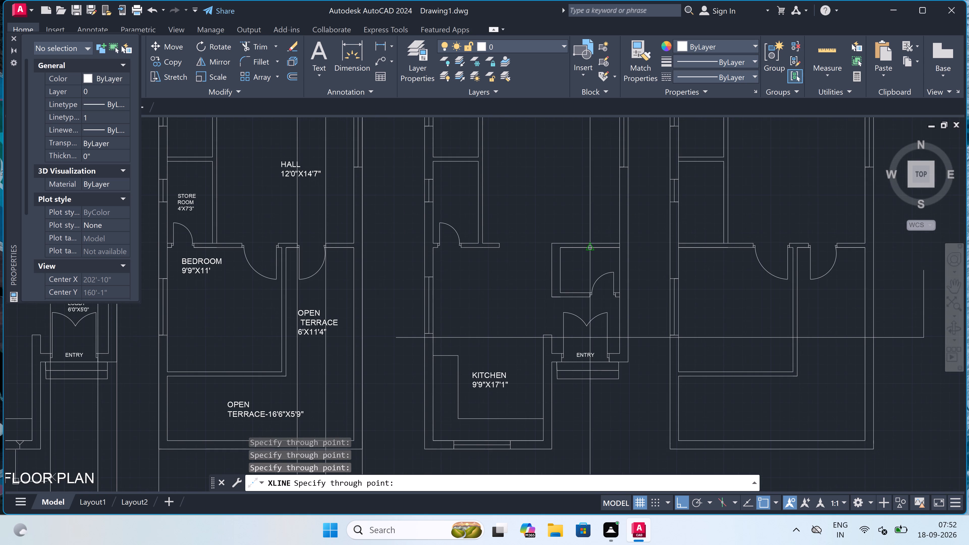
scroll(418, 343, "up", 1)
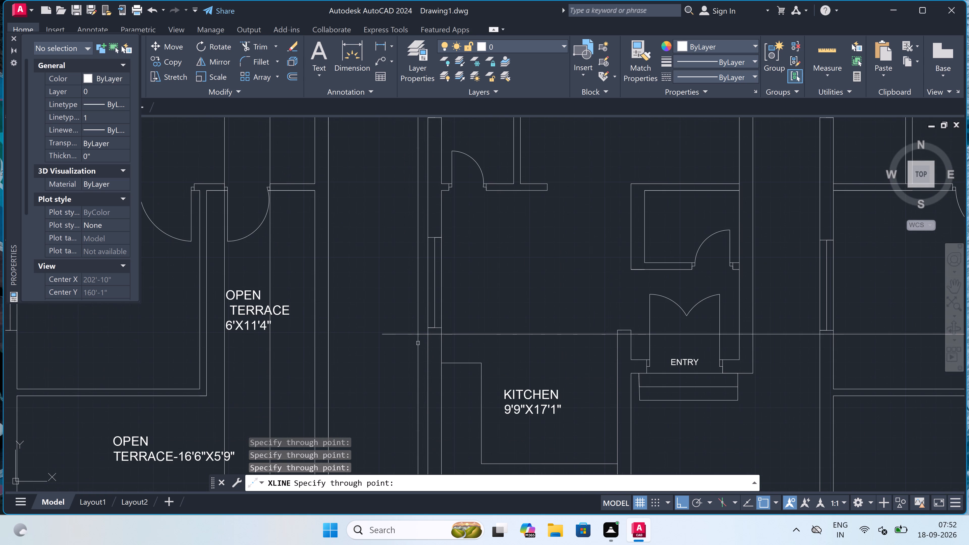
left_click(425, 334)
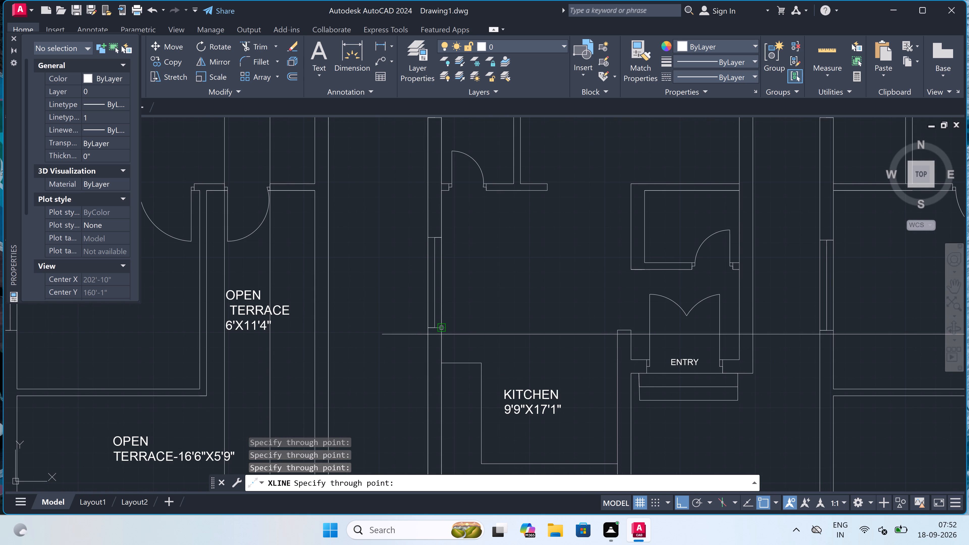
left_click(439, 334)
scroll(438, 331, "down", 2)
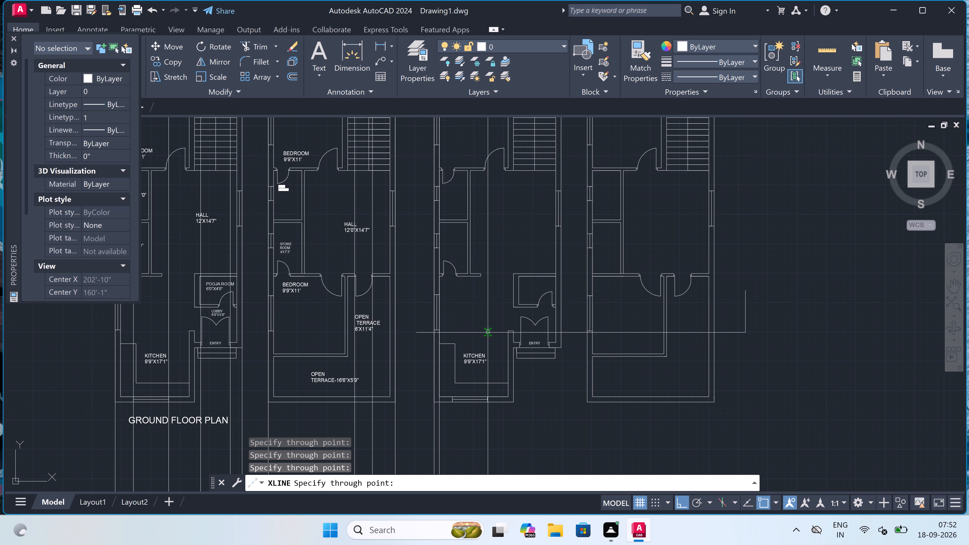
Add vertical construction lines through both faces of the ground floor copy's wall between KITCHEN and ENTRY, where the horizontal line crosses it.
scroll(505, 332, "up", 2)
left_click(513, 337)
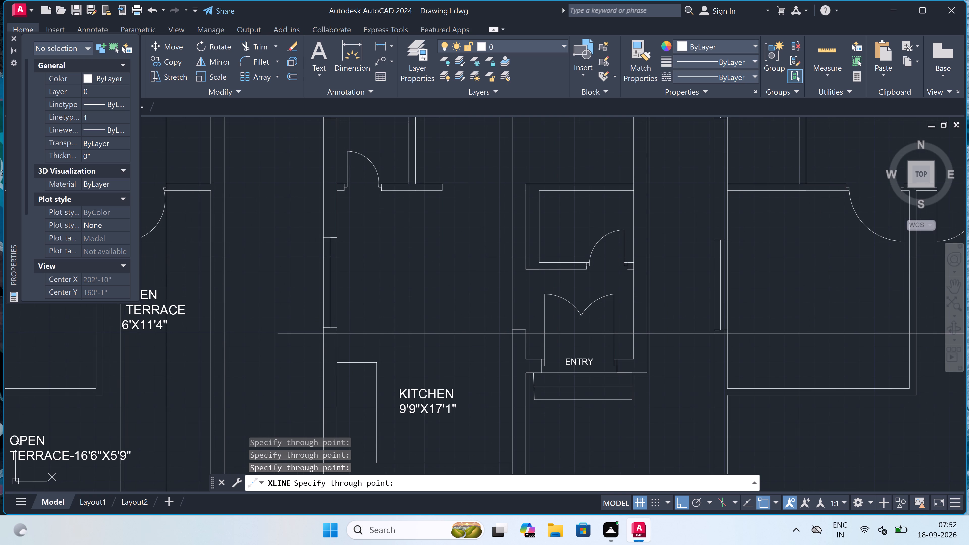
scroll(527, 337, "up", 3)
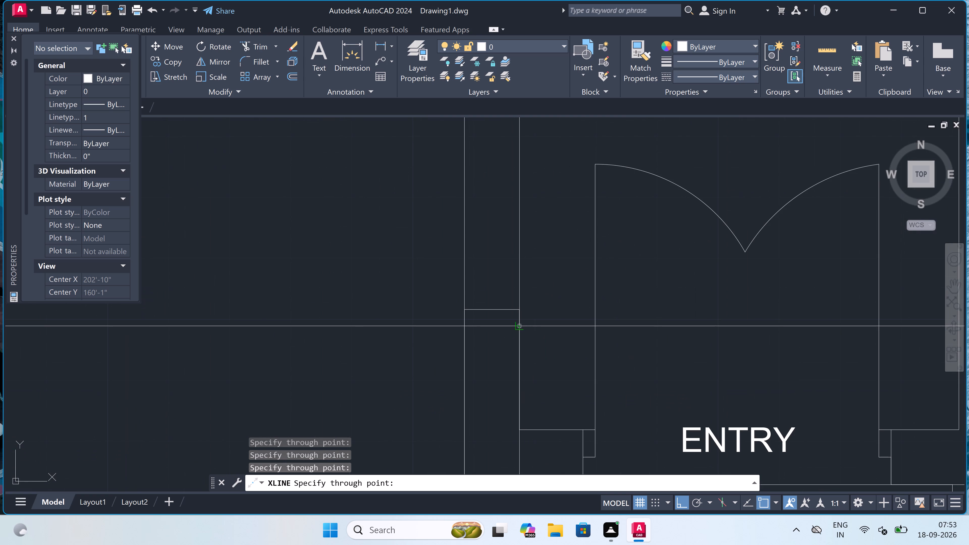
left_click(521, 327)
Add vertical construction lines through both jambs of the ground floor copy's upper bedroom door beside the staircase.
scroll(521, 327, "down", 7)
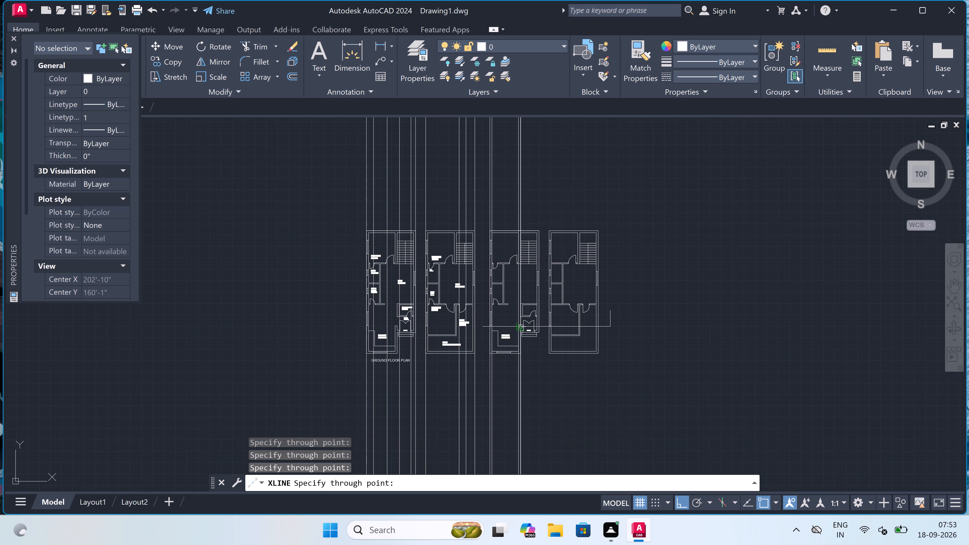
scroll(499, 215, "up", 1)
scroll(526, 266, "up", 2)
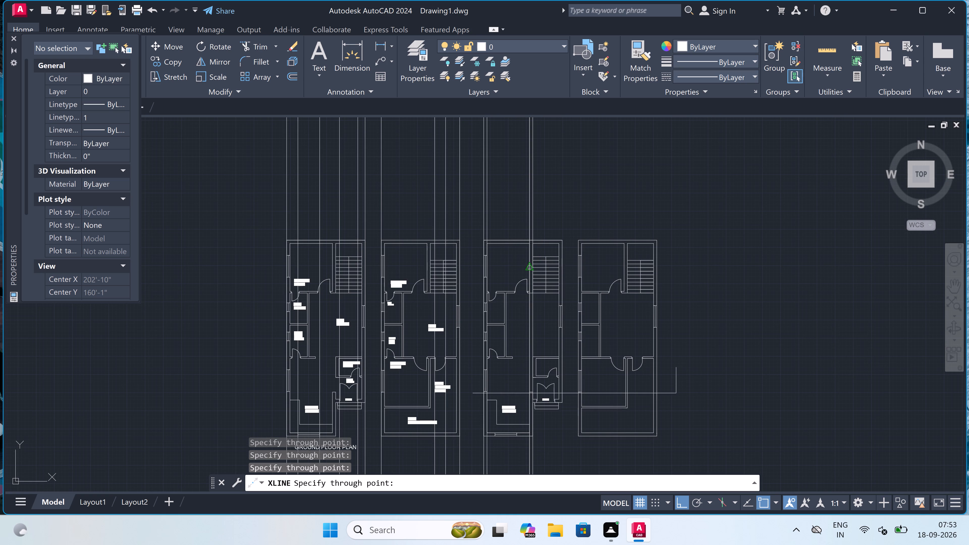
scroll(526, 266, "up", 1)
scroll(480, 381, "up", 2)
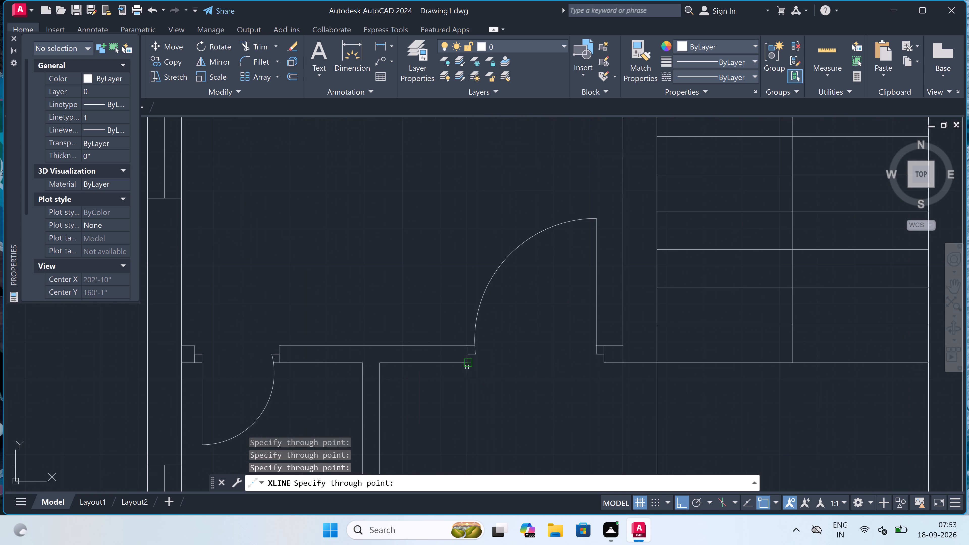
left_click(467, 367)
left_click_drag(601, 362, 598, 361)
Add vertical construction lines through the inner and outer faces of the ground floor copy's right wall where the horizontal line crosses it.
scroll(503, 337, "down", 8)
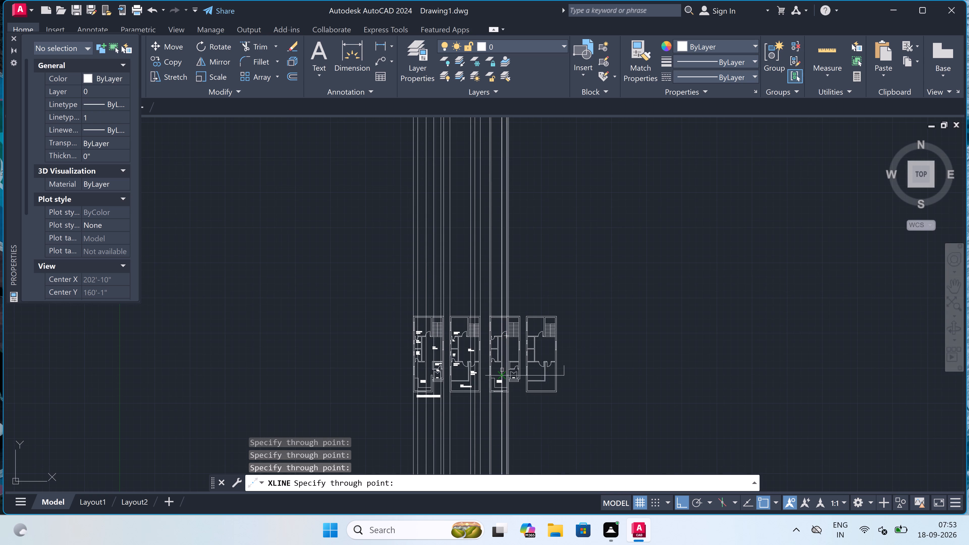
scroll(503, 370, "up", 3)
scroll(565, 403, "up", 1)
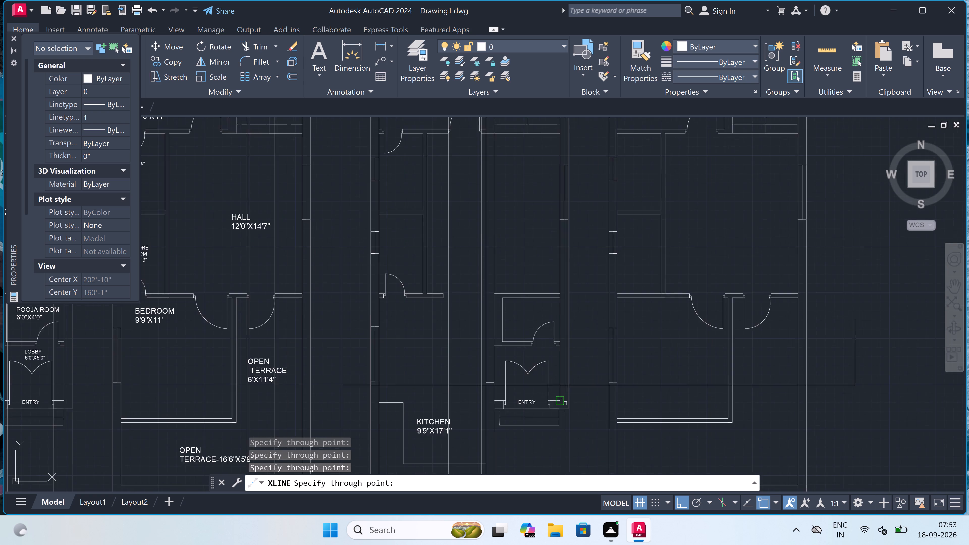
scroll(565, 403, "up", 1)
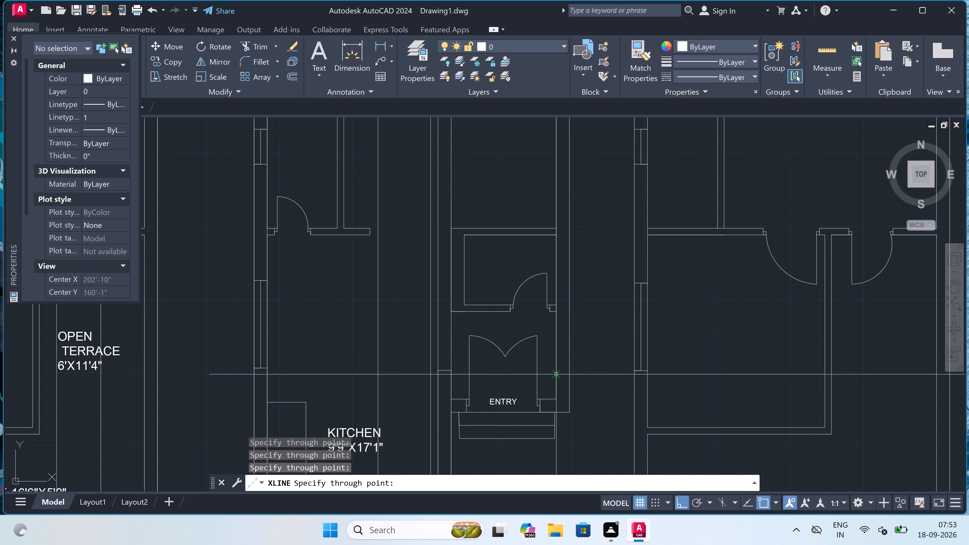
left_click(558, 375)
left_click(571, 374)
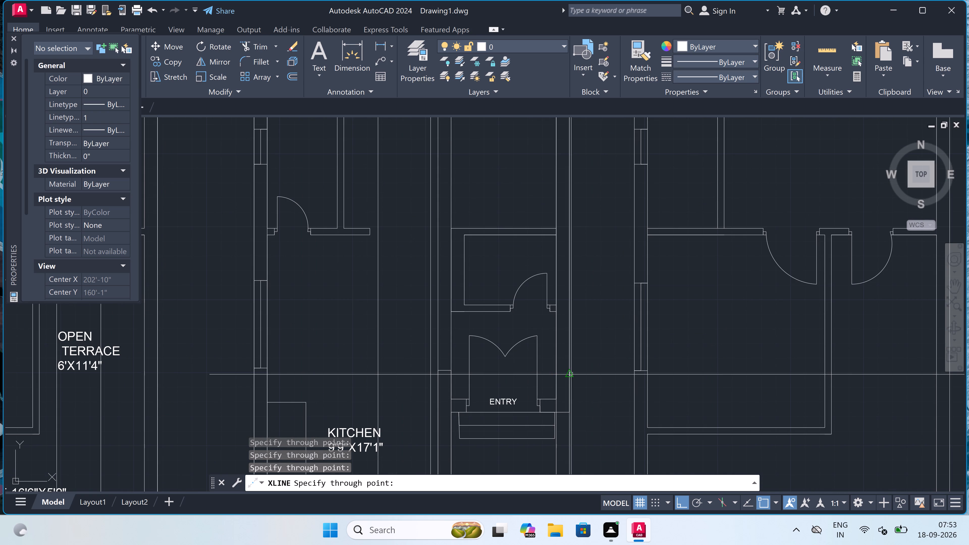
Add vertical construction lines through both jambs of the small room's door above the ENTRY in the ground floor copy.
scroll(505, 307, "up", 2)
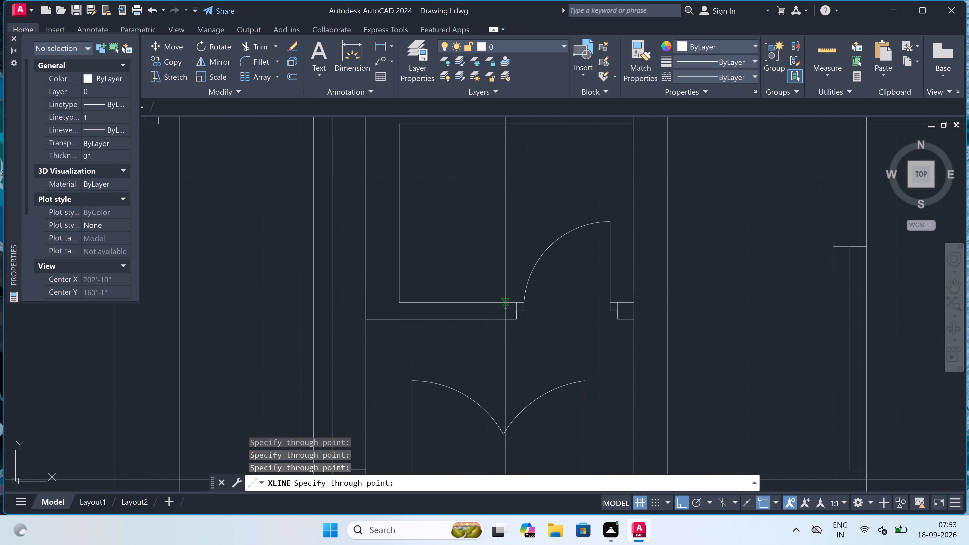
left_click(514, 323)
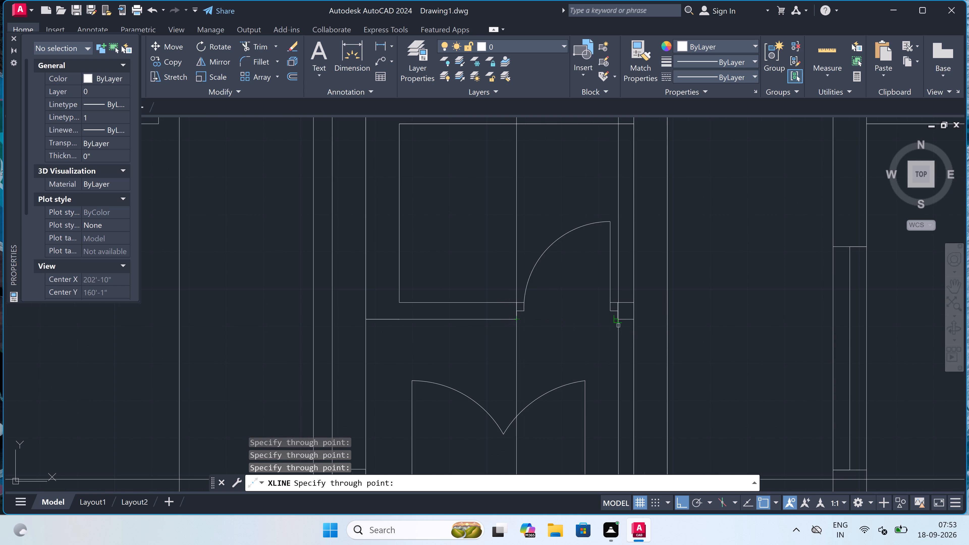
left_click(615, 321)
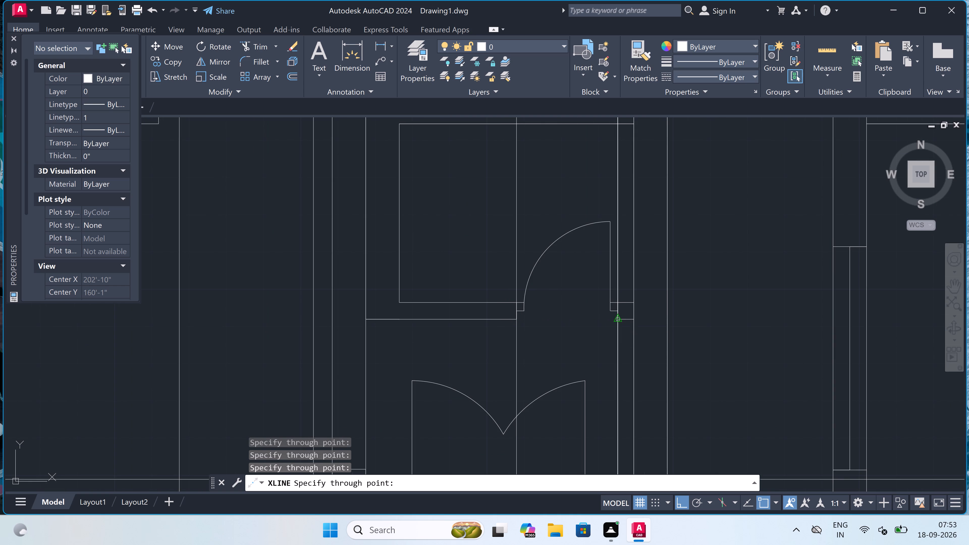
Add vertical construction lines through the outer and inner faces of the second floor copy's left wall where the horizontal line crosses it.
scroll(555, 314, "down", 7)
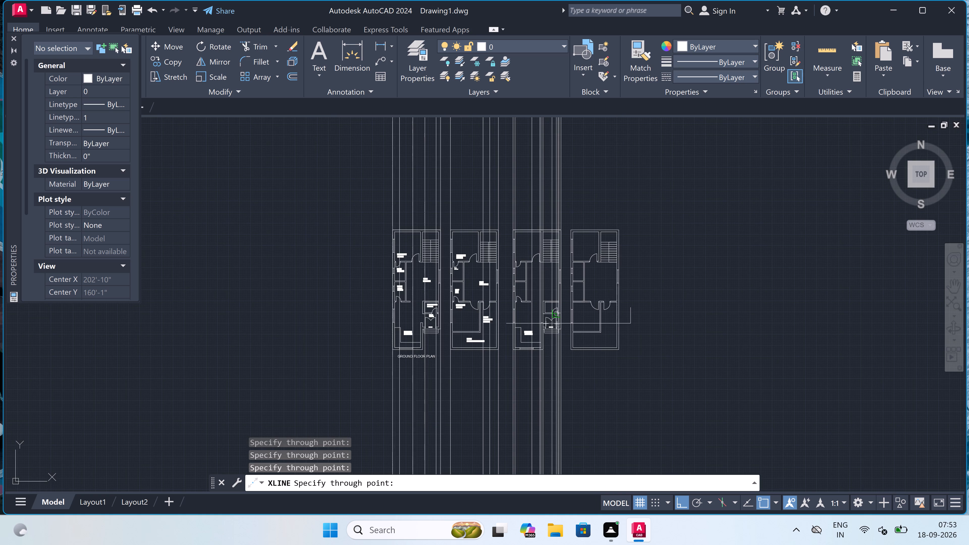
scroll(586, 299, "up", 3)
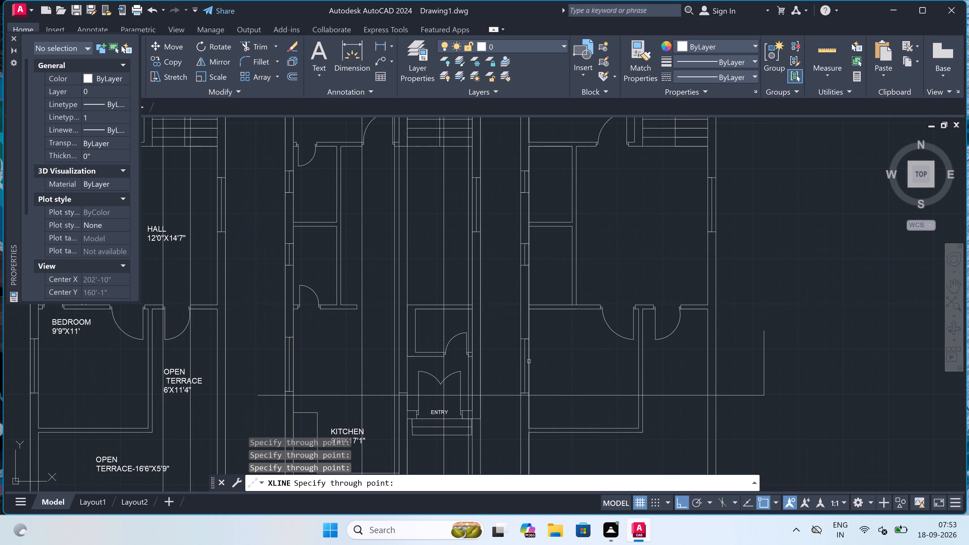
scroll(516, 398, "up", 3)
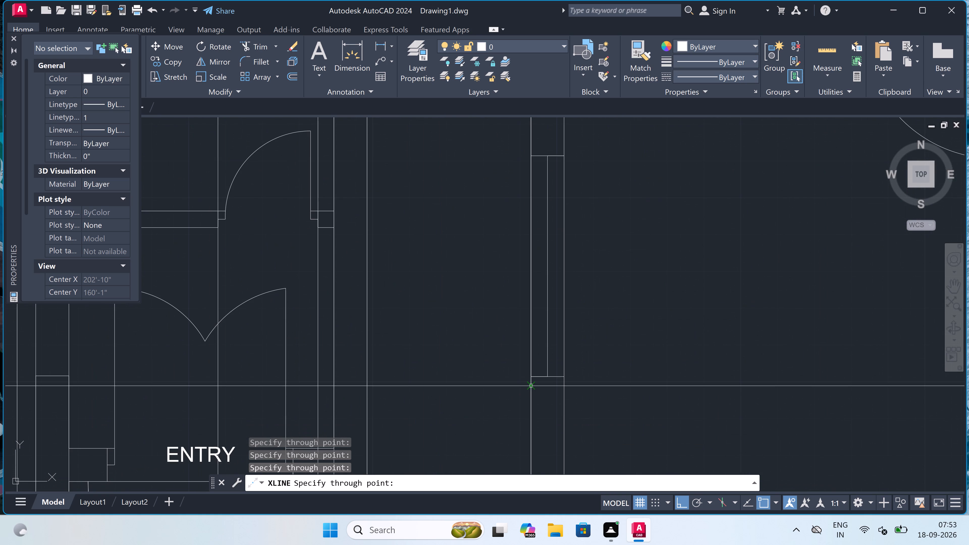
left_click(533, 387)
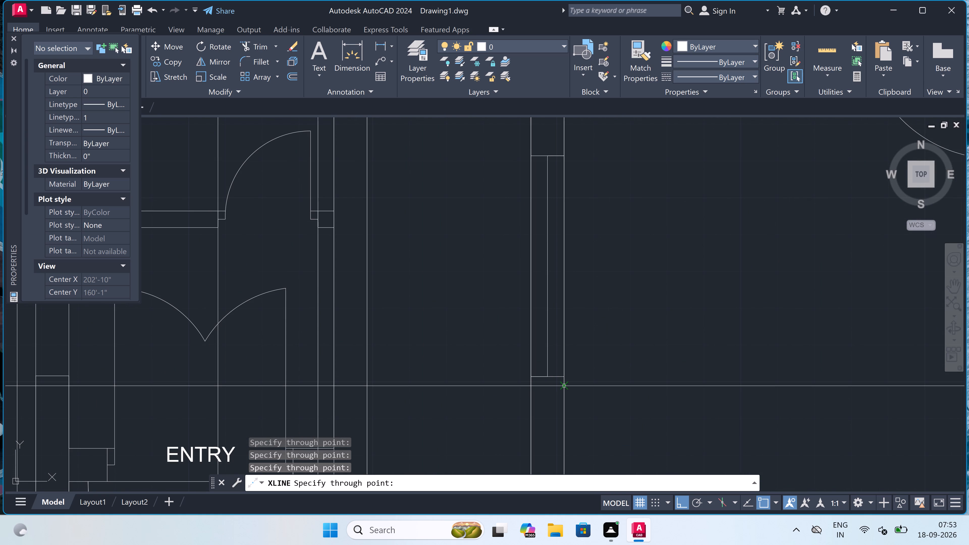
left_click(562, 386)
Add vertical construction lines through both jambs of the lower bedroom's door in the second floor copy.
scroll(502, 375, "down", 5)
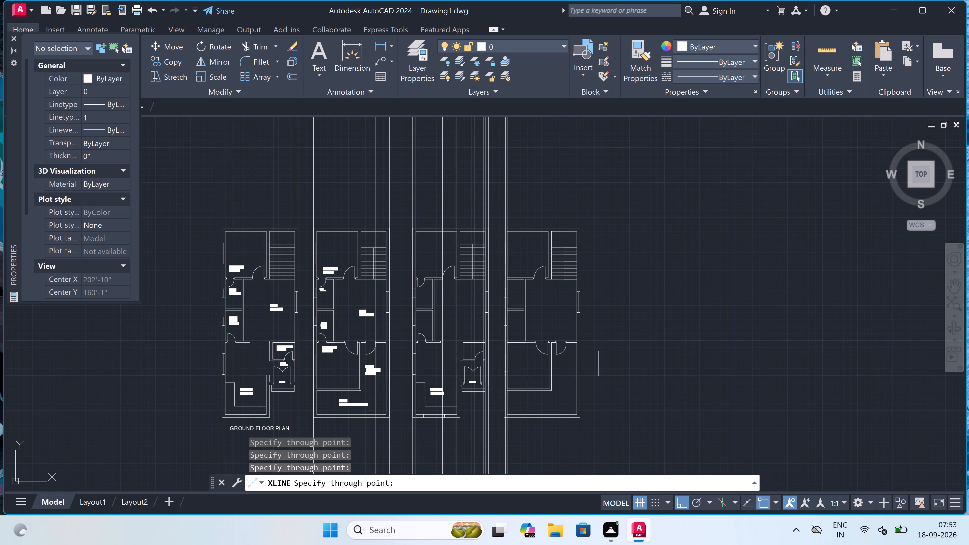
scroll(549, 374, "up", 3)
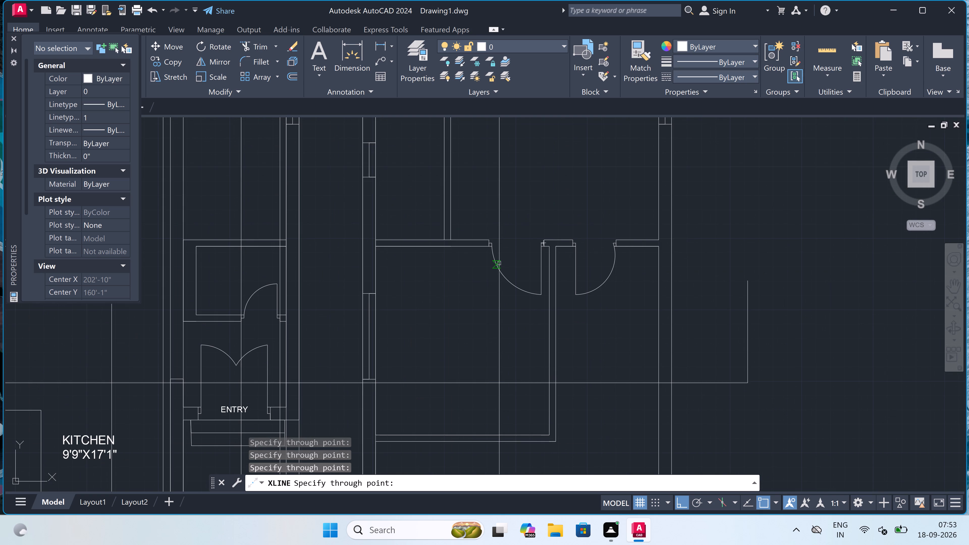
scroll(487, 243, "up", 3)
left_click(492, 258)
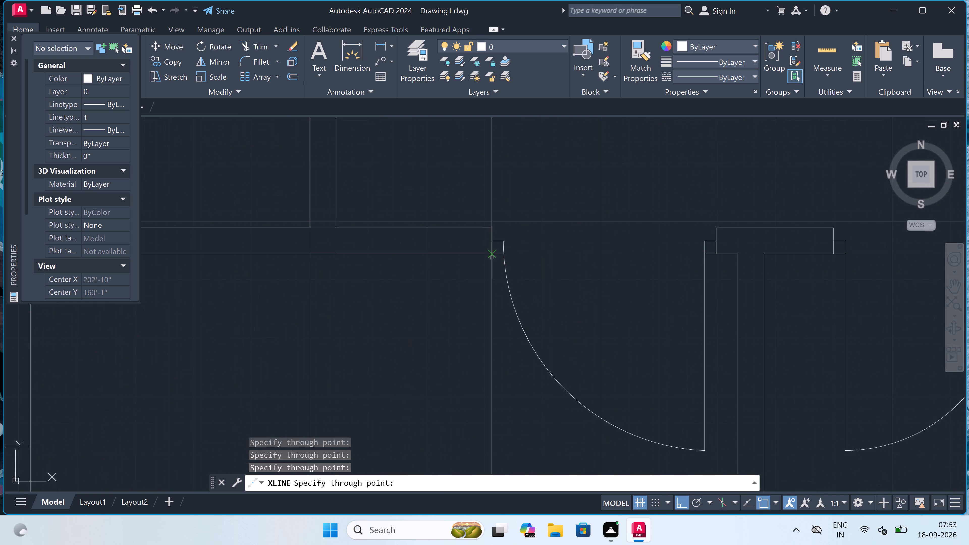
left_click(719, 254)
Add vertical construction lines through both faces of the wall between the lower bedroom and the open terrace in the second floor copy.
scroll(559, 265, "down", 3)
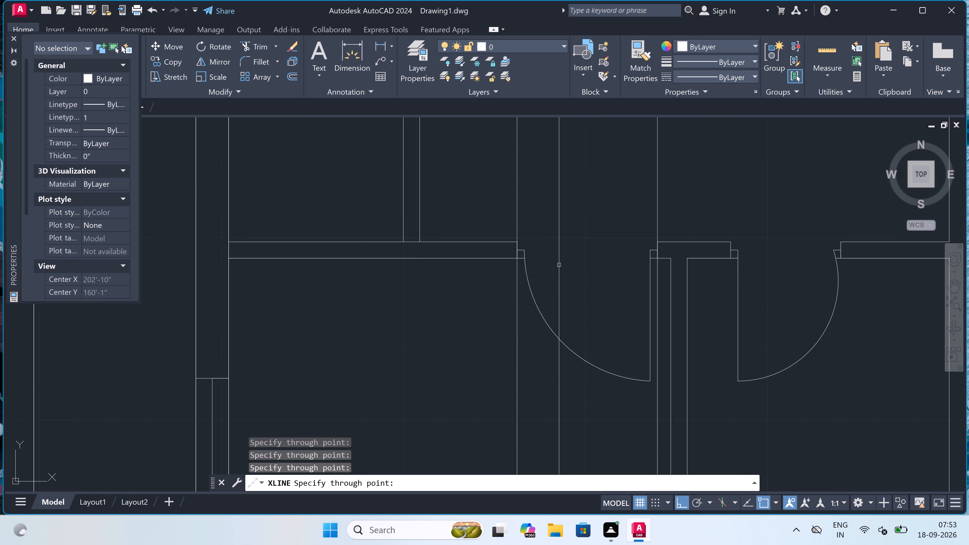
scroll(560, 262, "down", 3)
scroll(583, 252, "up", 2)
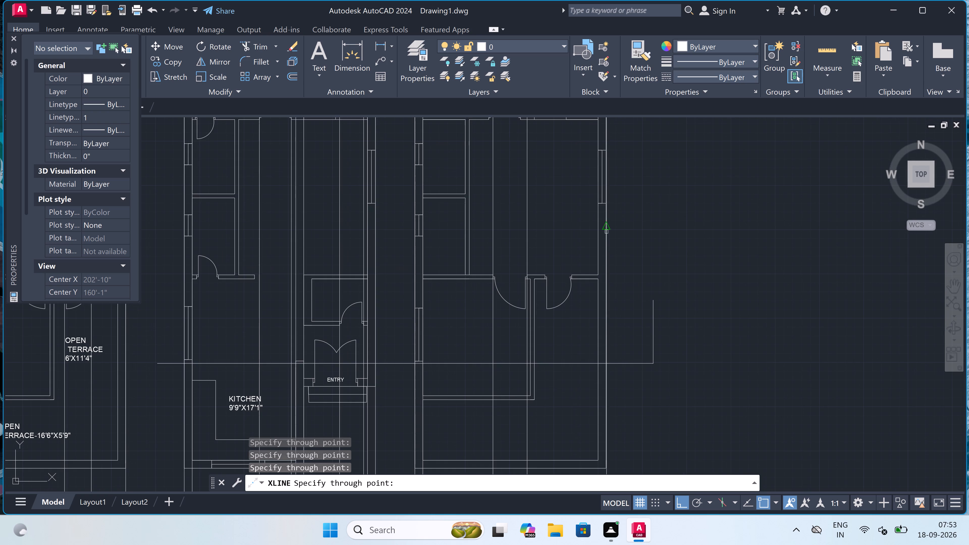
scroll(535, 372, "up", 3)
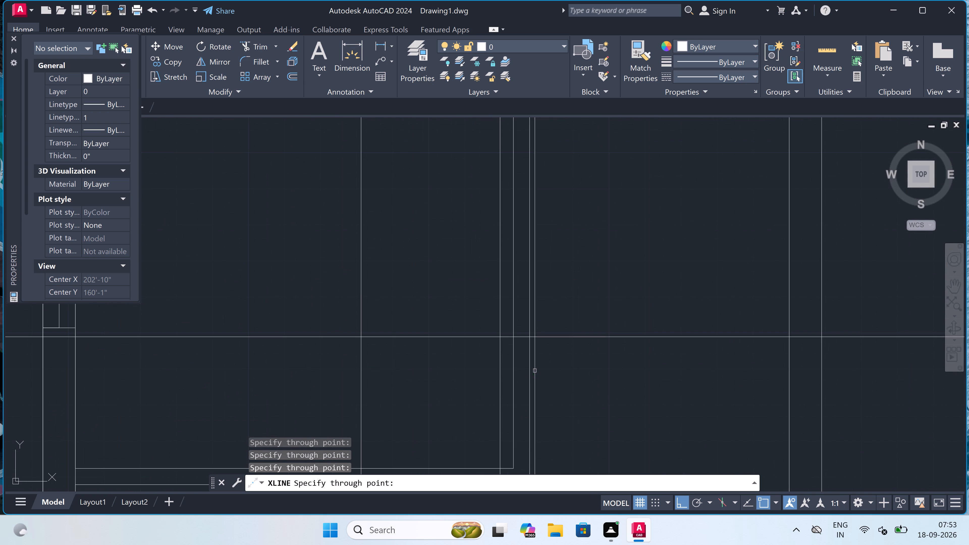
left_click(514, 337)
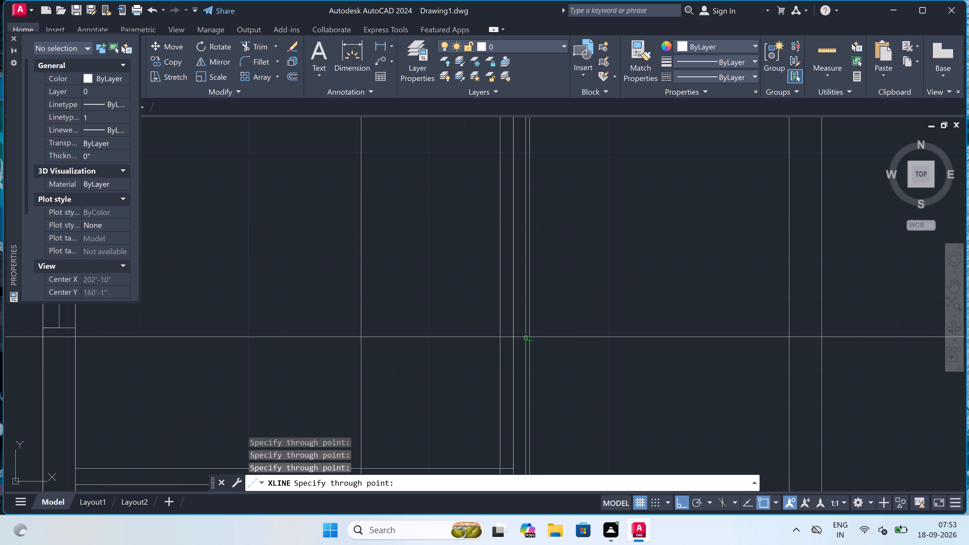
left_click(528, 338)
Add vertical construction lines through both jambs of the door between the hall and the open terrace in the second floor copy.
scroll(528, 338, "down", 4)
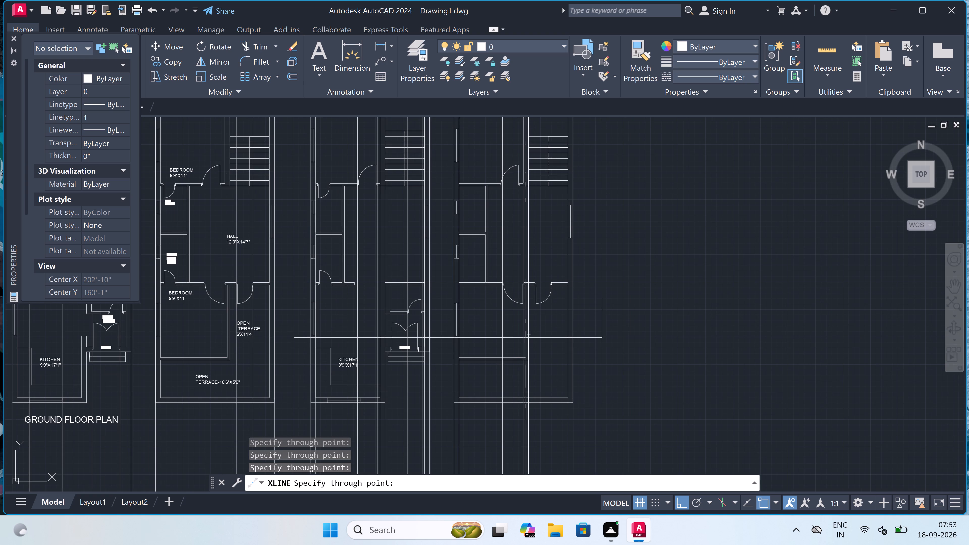
scroll(534, 274, "up", 3)
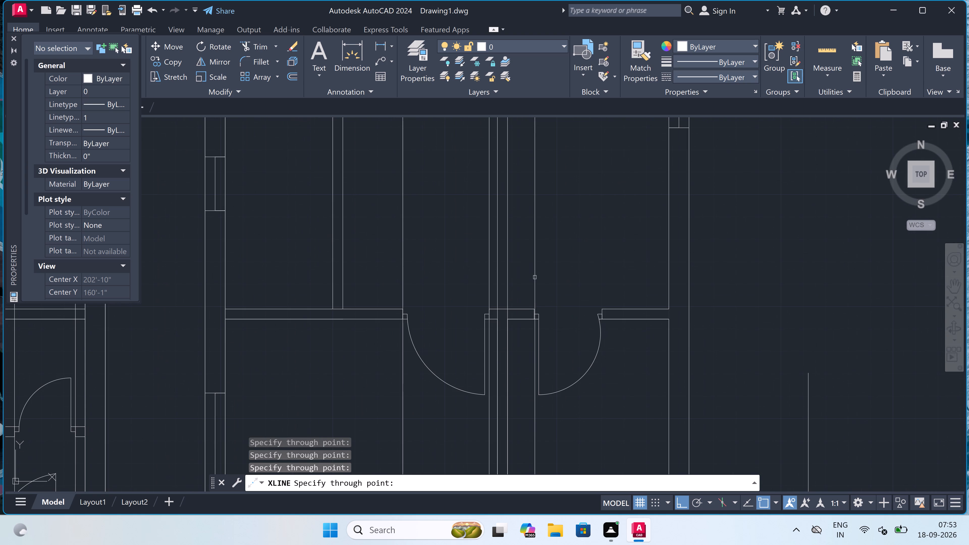
left_click(537, 310)
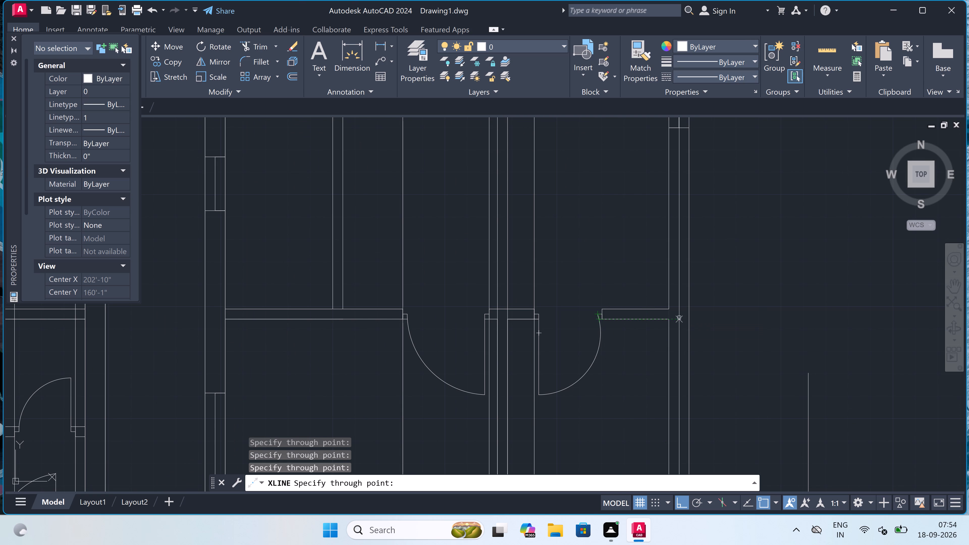
scroll(606, 318, "up", 1)
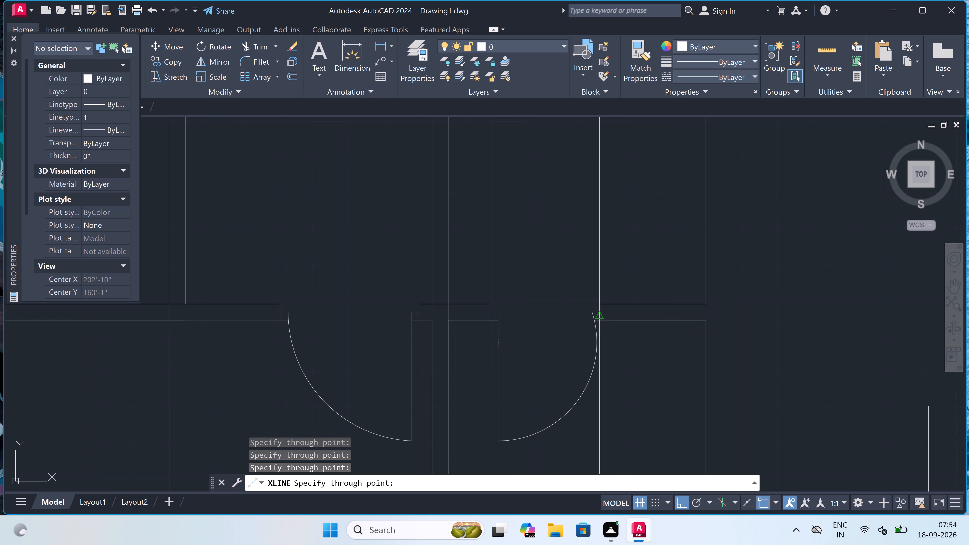
left_click(604, 312)
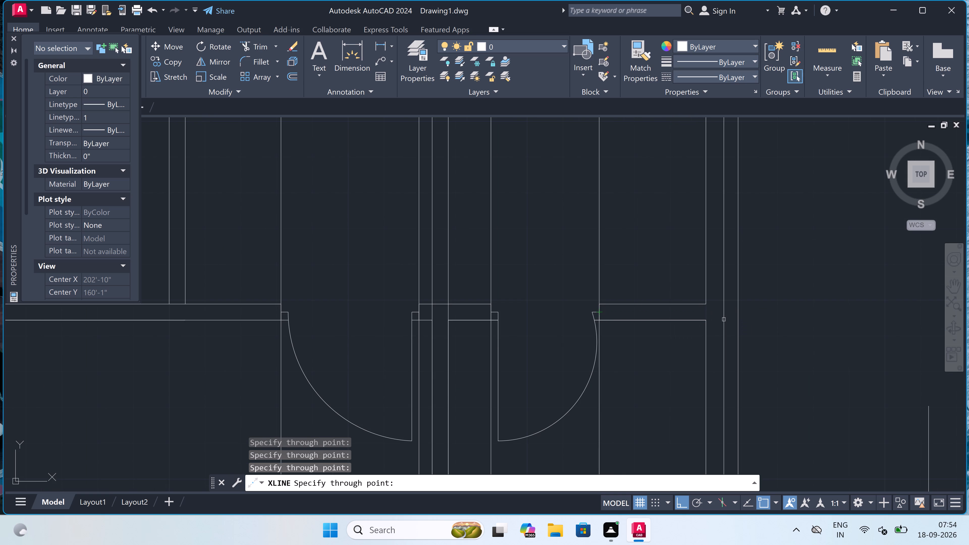
Add vertical construction lines through the inner and outer faces of the second floor copy's right wall and finish the construction lines.
left_click(706, 323)
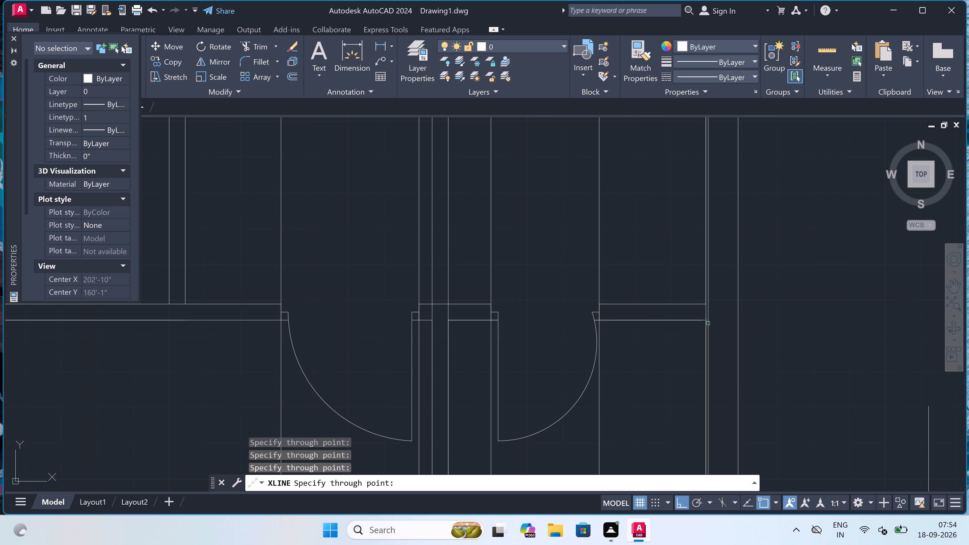
left_click_drag(737, 320, 735, 317)
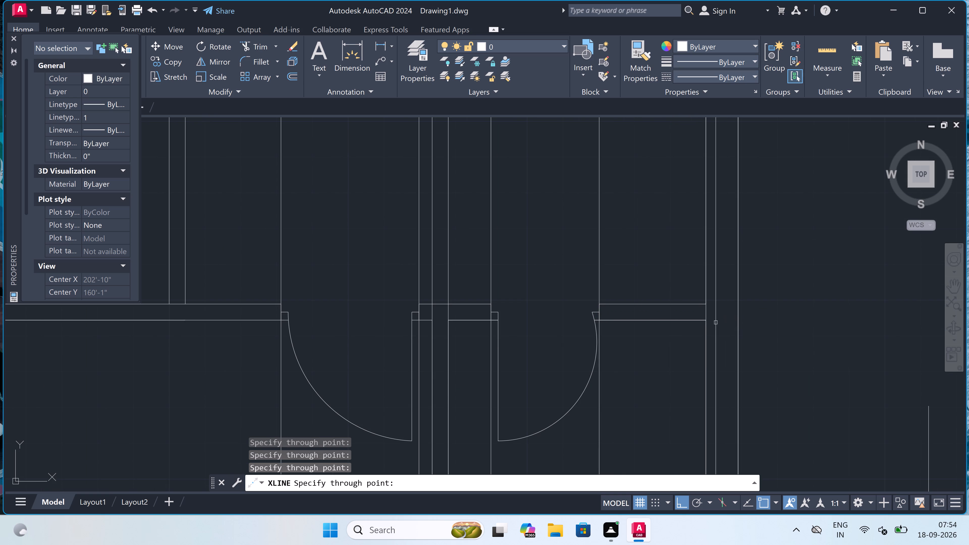
scroll(452, 346, "down", 3)
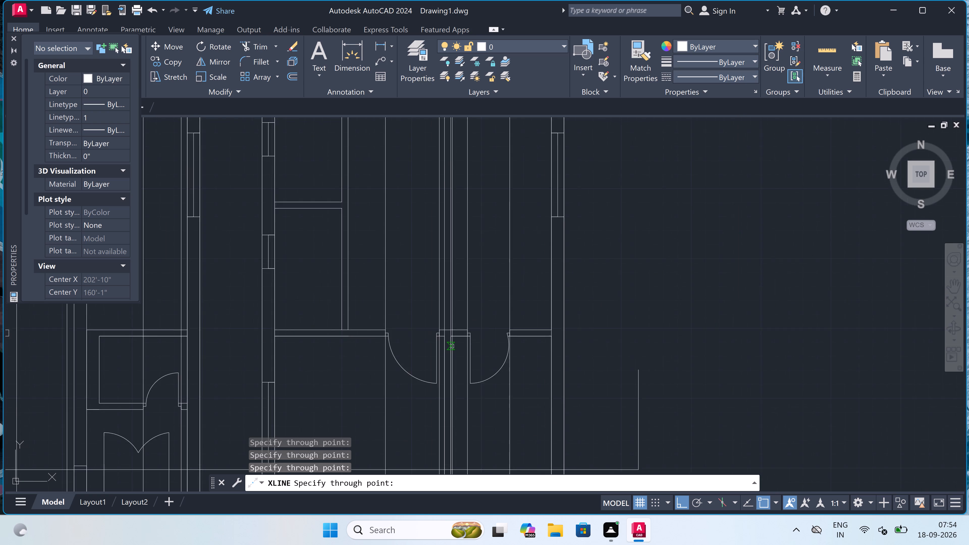
key("Escape")
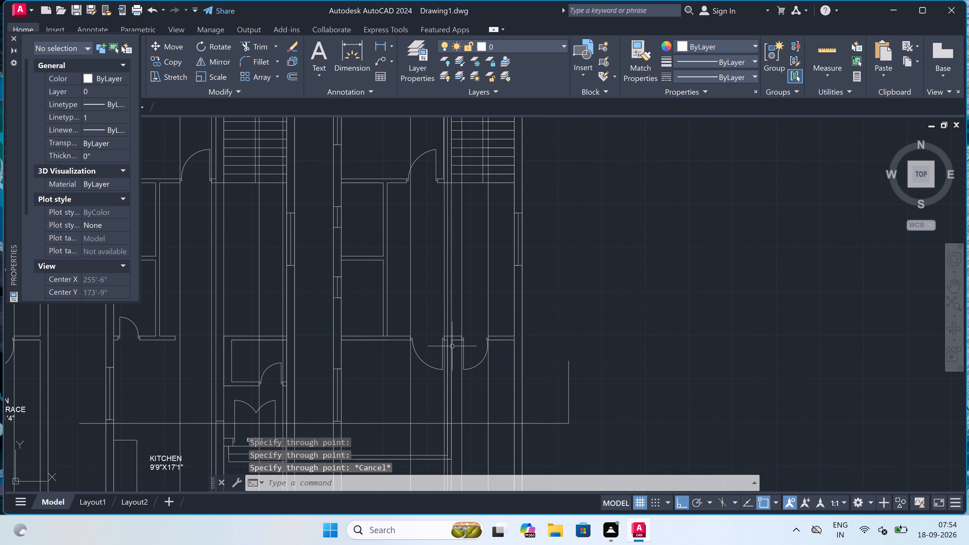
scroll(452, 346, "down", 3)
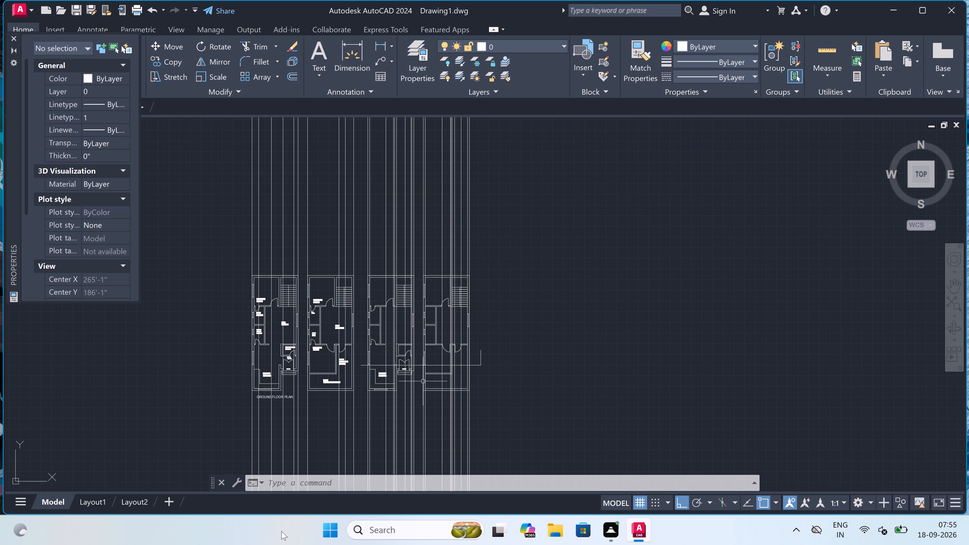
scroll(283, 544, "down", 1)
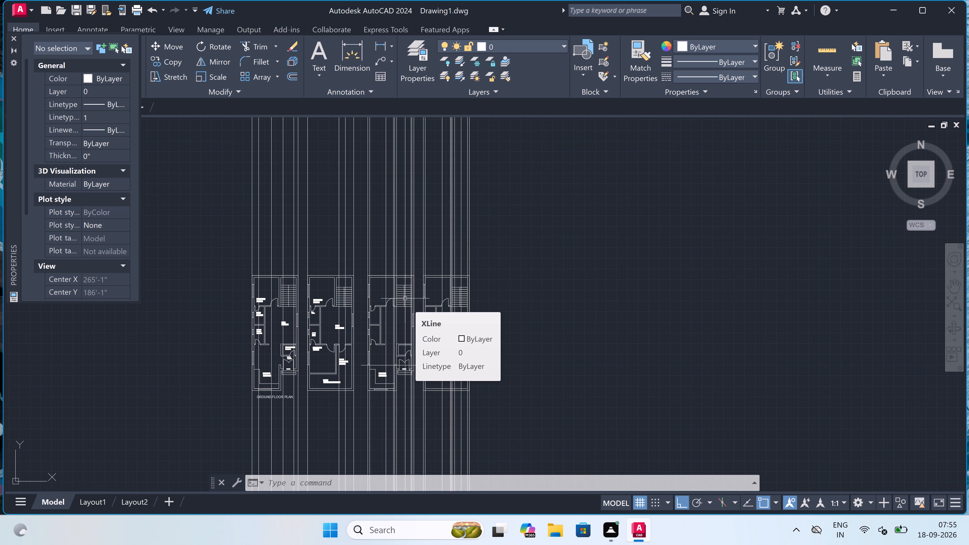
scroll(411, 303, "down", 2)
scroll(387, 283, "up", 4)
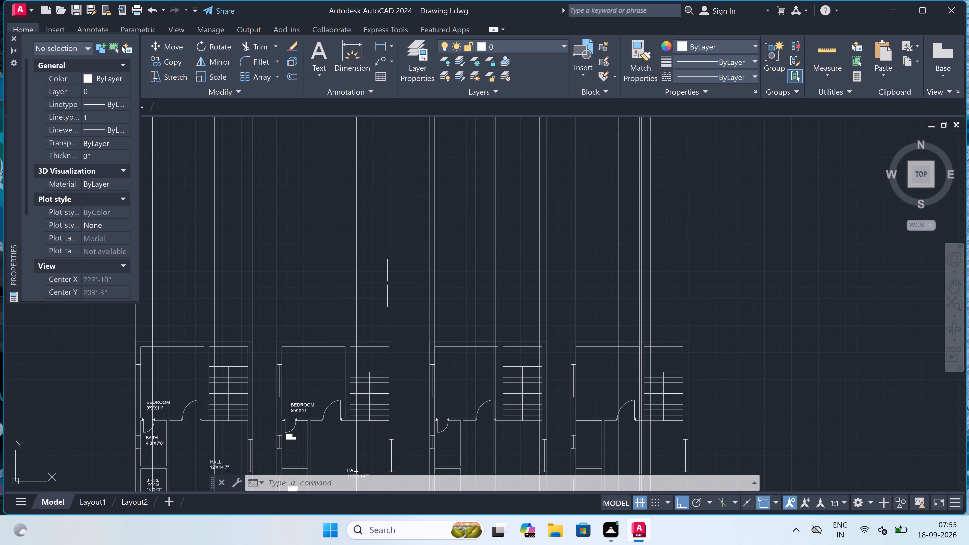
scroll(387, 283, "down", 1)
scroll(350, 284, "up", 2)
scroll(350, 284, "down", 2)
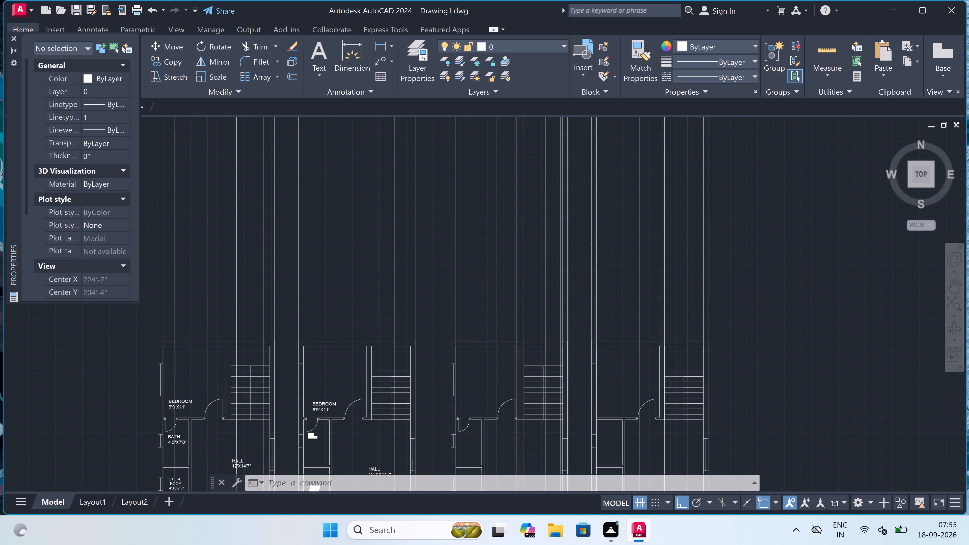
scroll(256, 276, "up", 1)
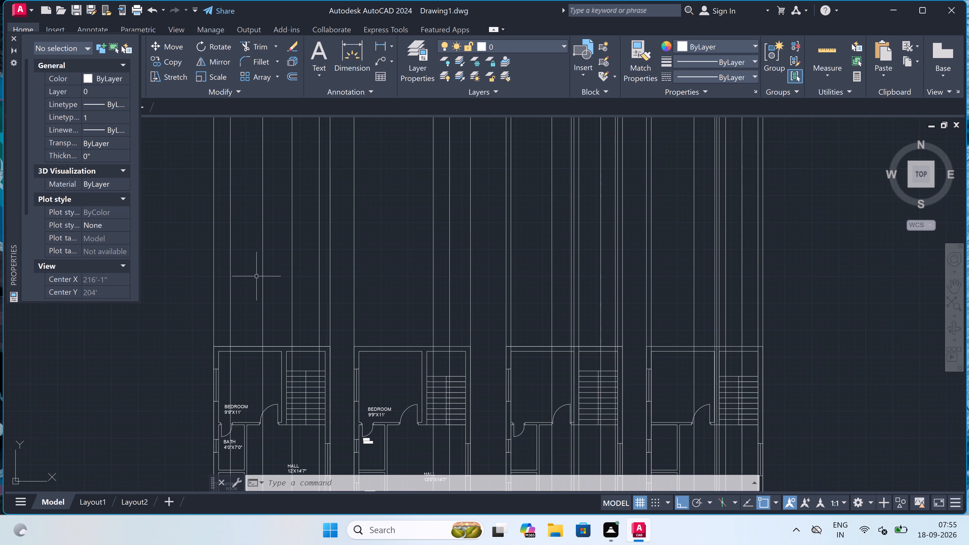
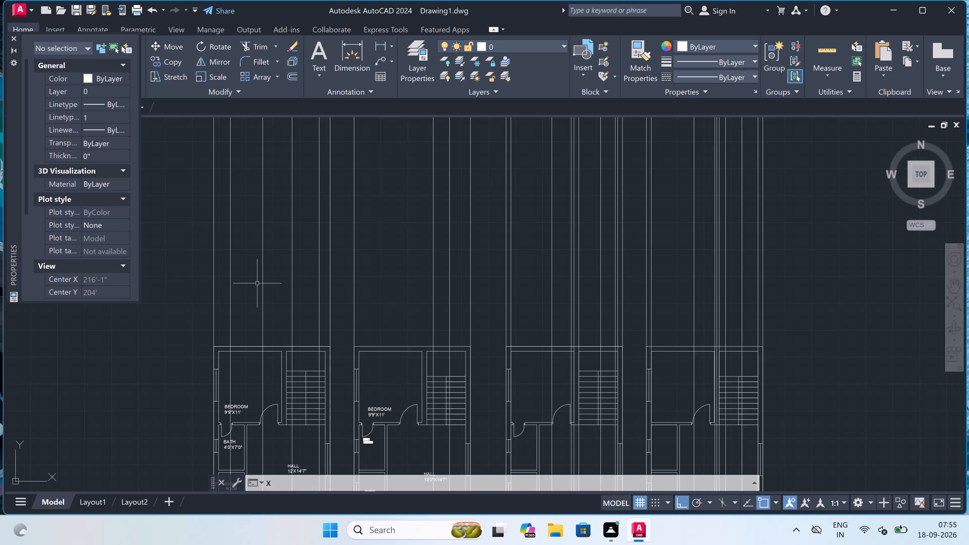
Draw a horizontal construction line across the vertical projection lines, just above the tops of the four floor plans.
key("space")
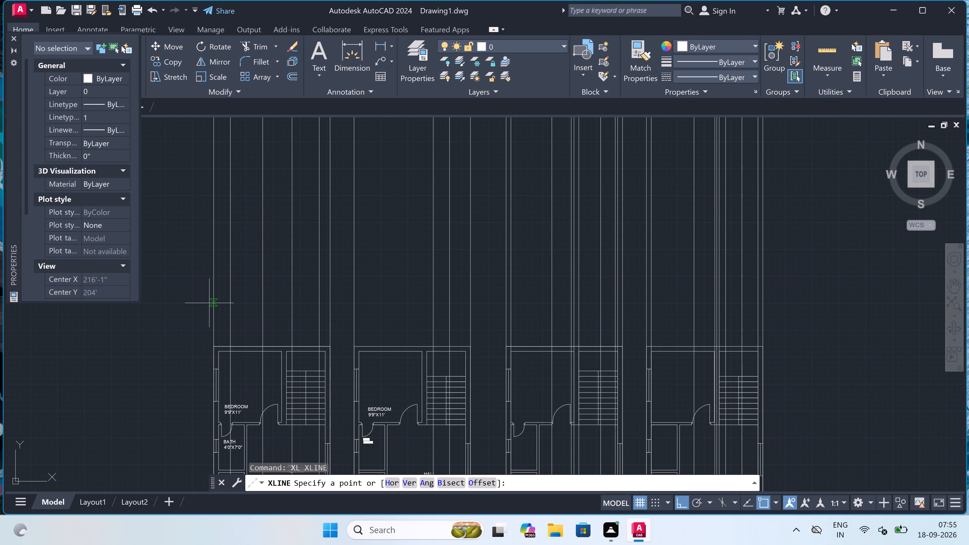
left_click(211, 301)
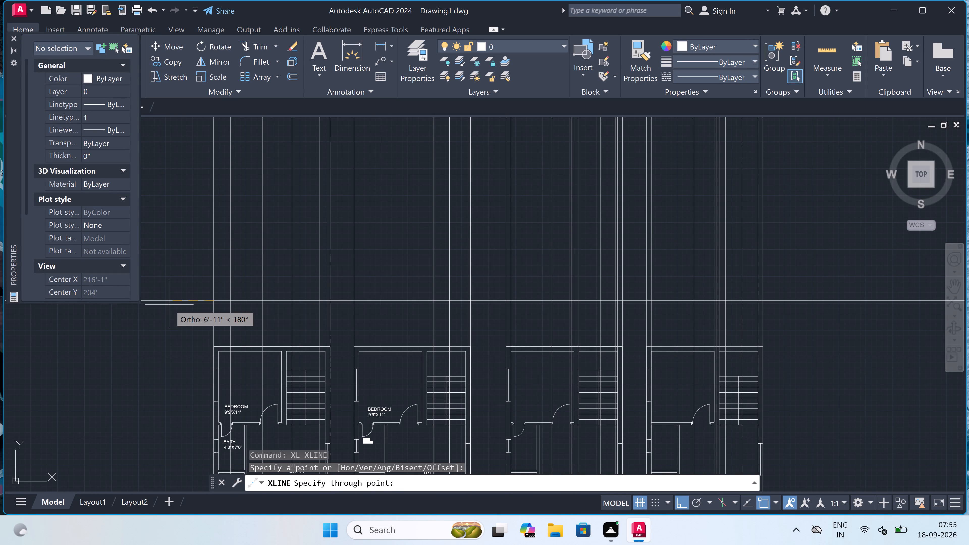
left_click(169, 303)
key("Escape")
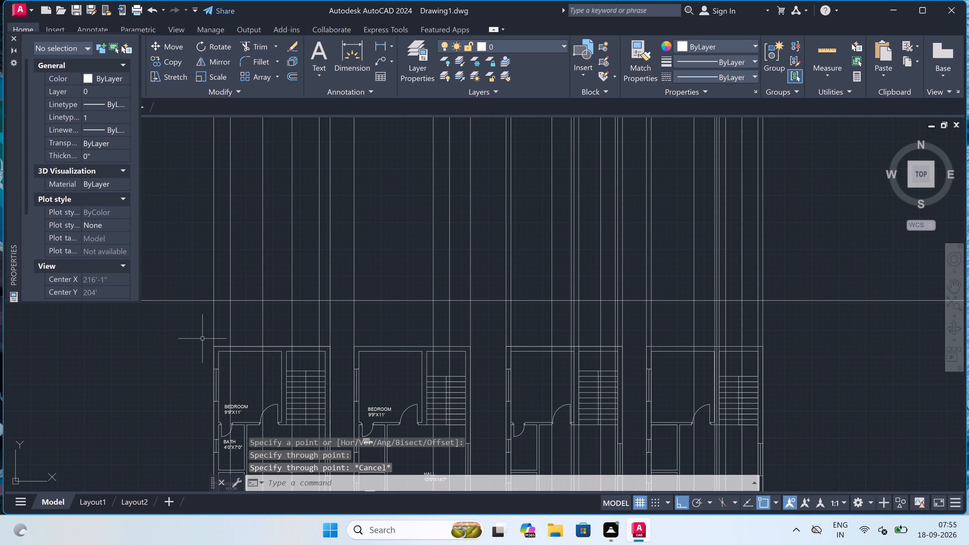
Offset the horizontal construction line above the floor plans upward by 1'6".
scroll(203, 339, "down", 3)
scroll(178, 329, "up", 2)
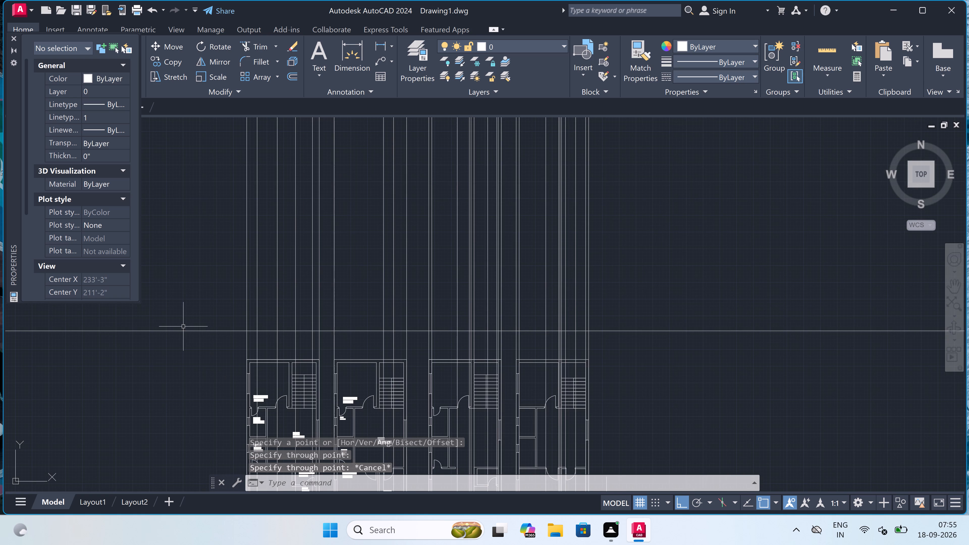
key("o")
key("space")
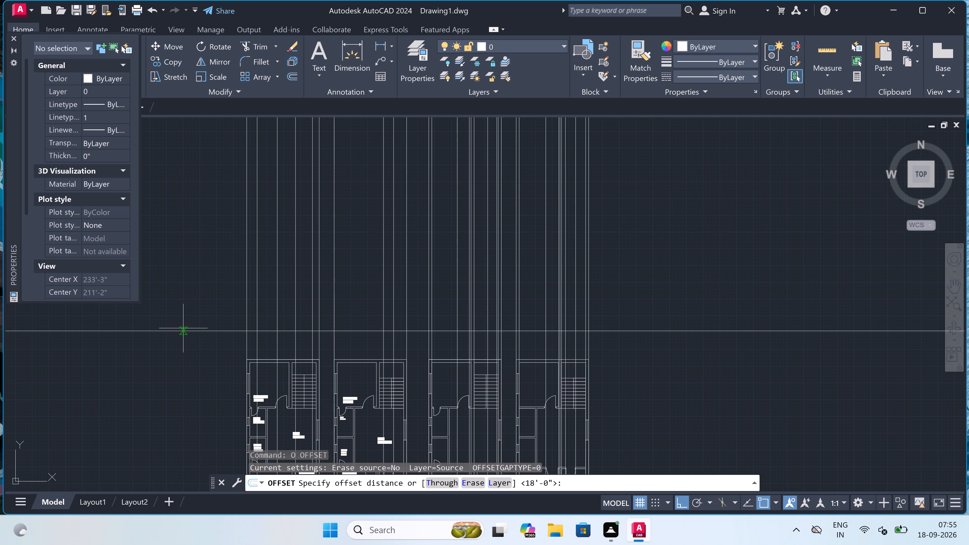
left_click(216, 333)
type("1'6\"")
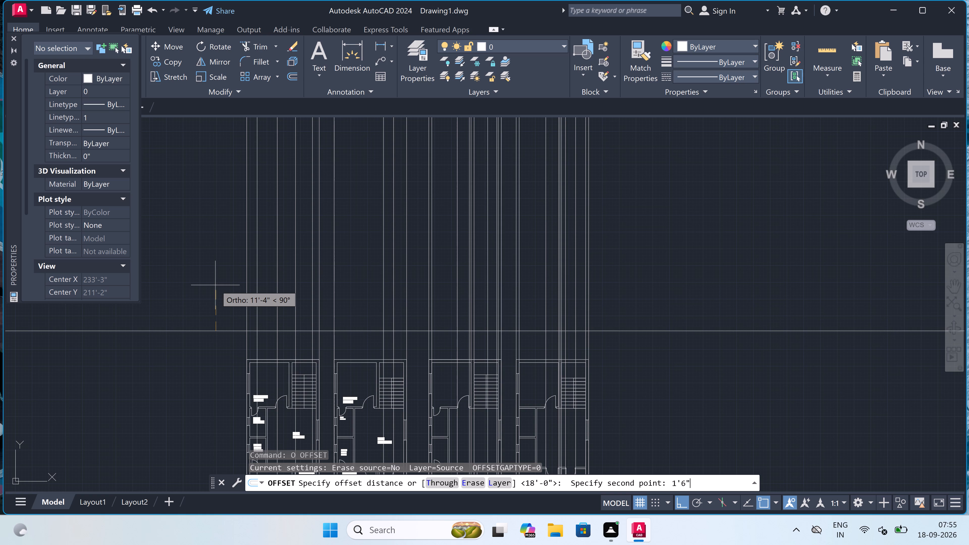
key("space")
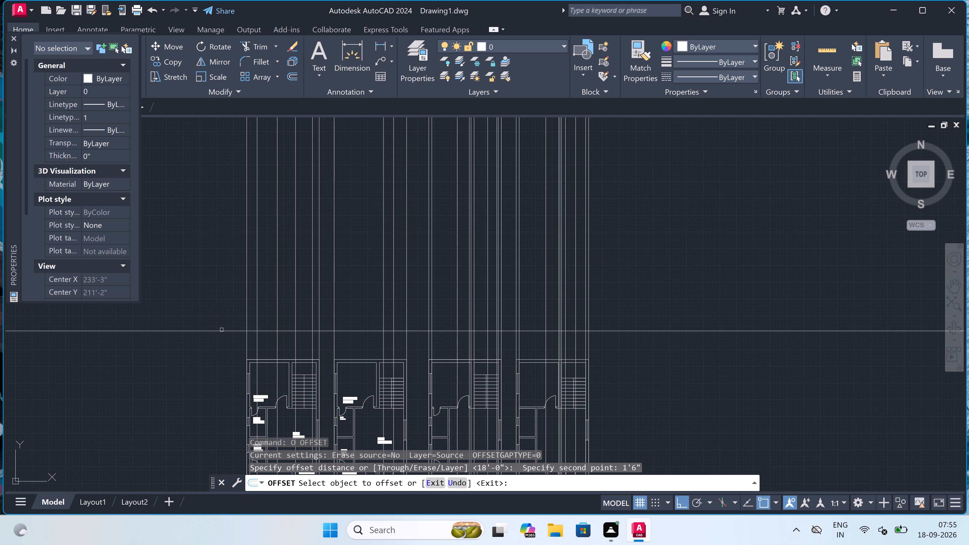
left_click(222, 332)
left_click(222, 309)
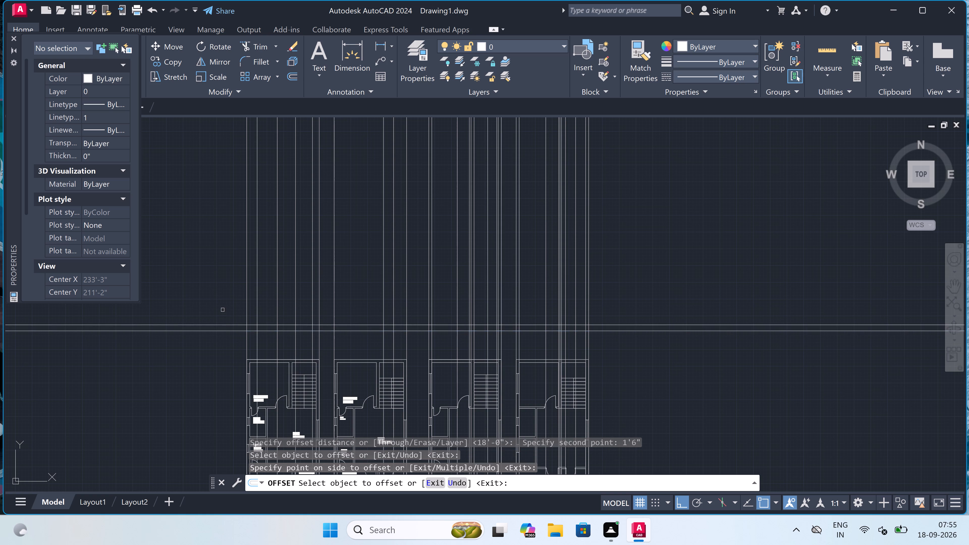
scroll(222, 313, "up", 3)
key("Escape")
Offset the upper of the two horizontal construction lines upward by 3'.
key("space")
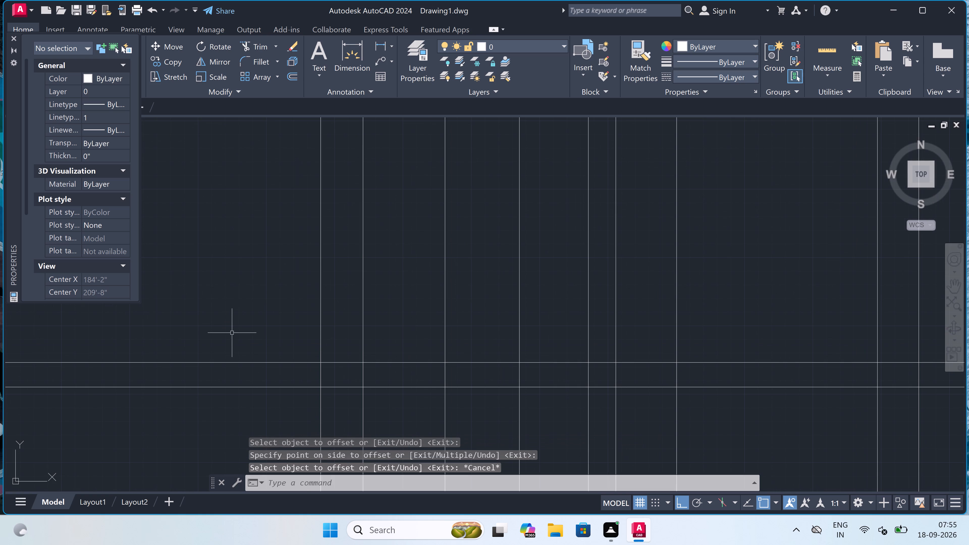
left_click(235, 363)
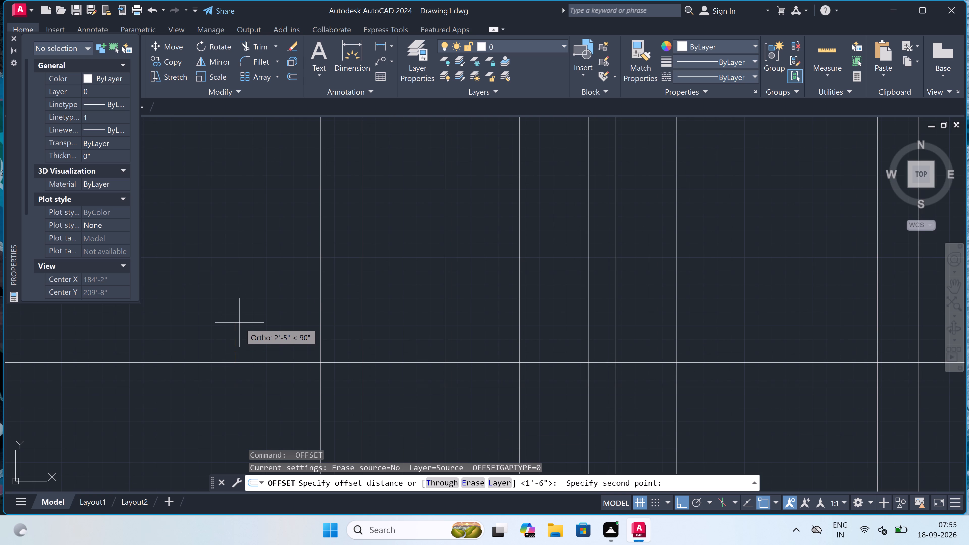
type("3'")
key("space")
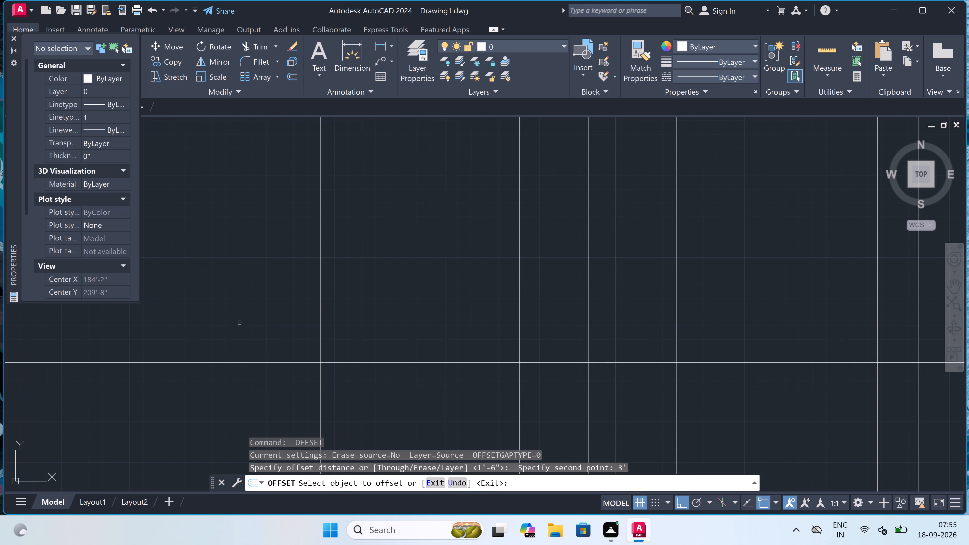
left_click_drag(234, 362, 234, 359)
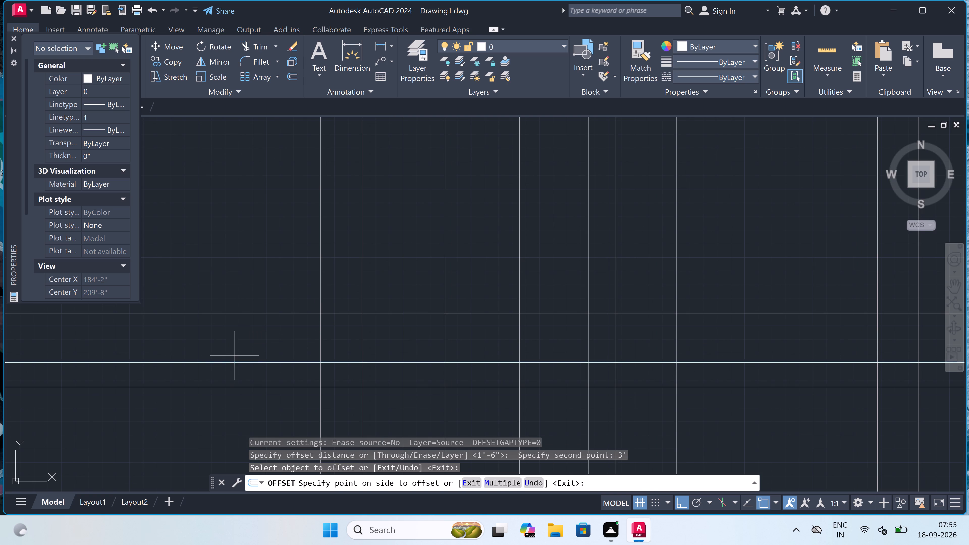
left_click(243, 337)
key("Escape")
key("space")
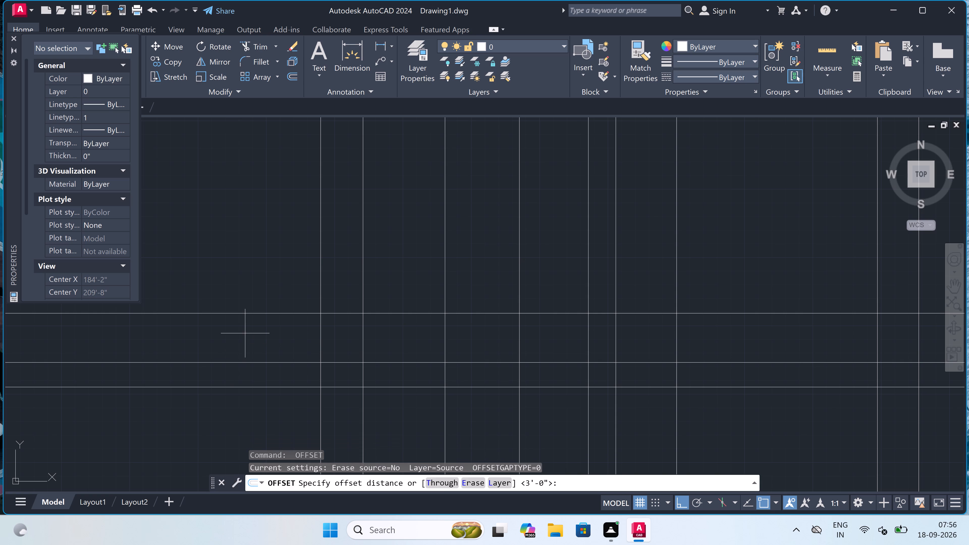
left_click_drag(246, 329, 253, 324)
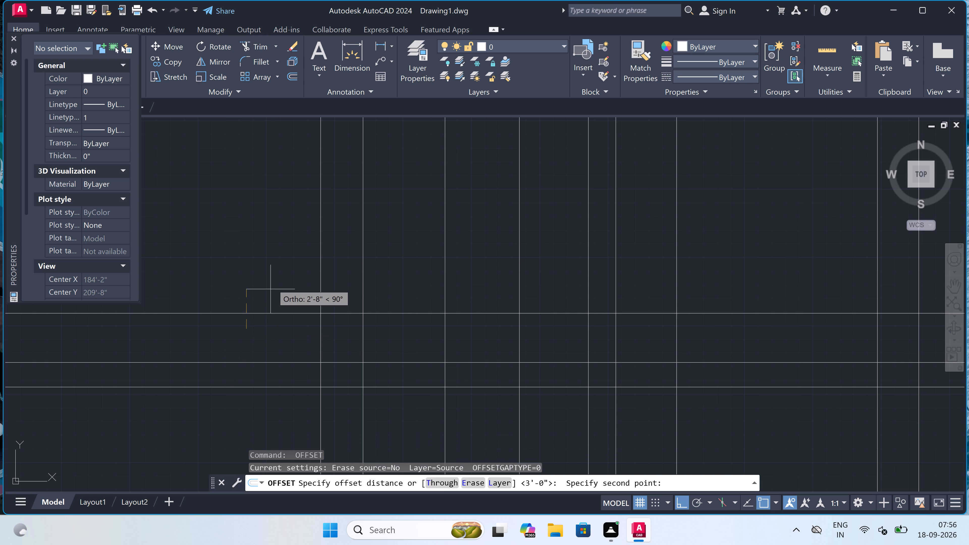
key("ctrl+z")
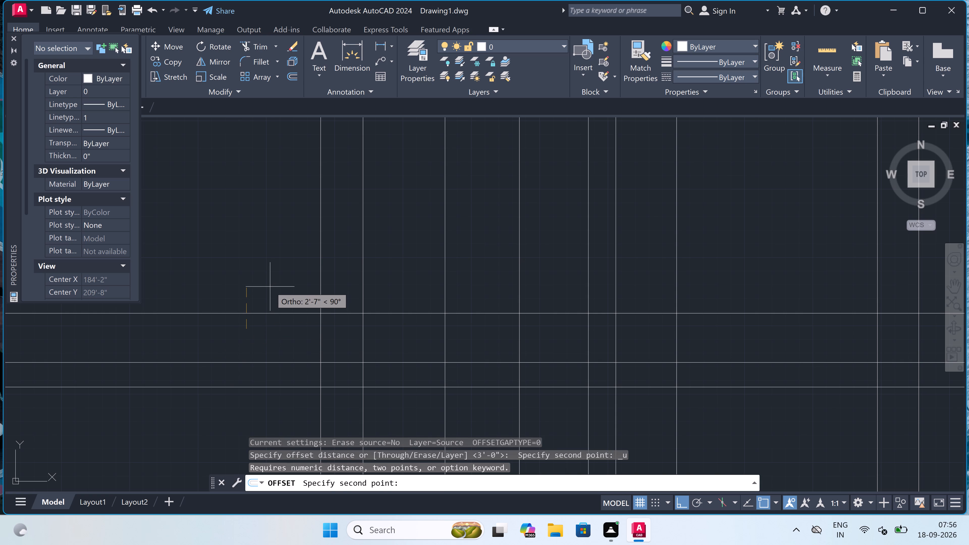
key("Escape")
Offset the topmost horizontal construction line upward by 4'.
key("space")
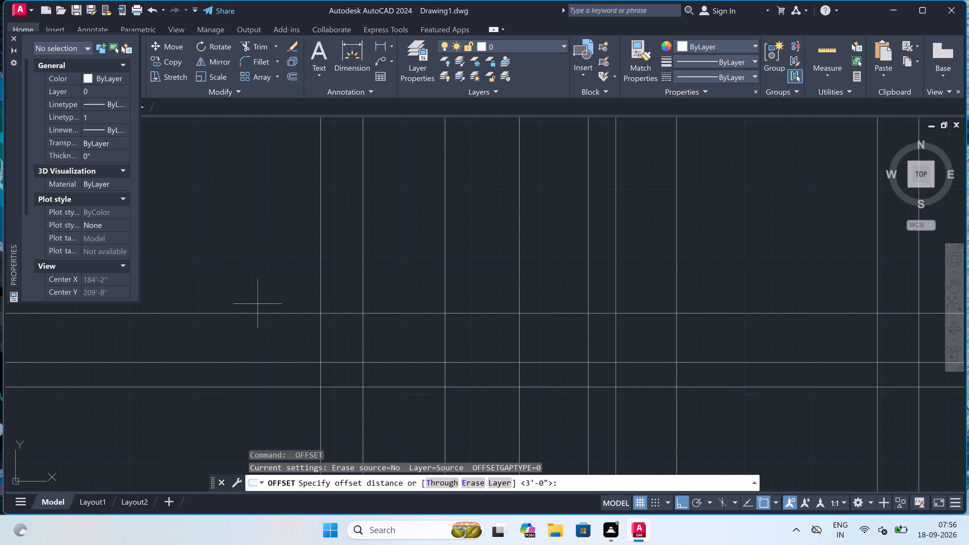
left_click(254, 311)
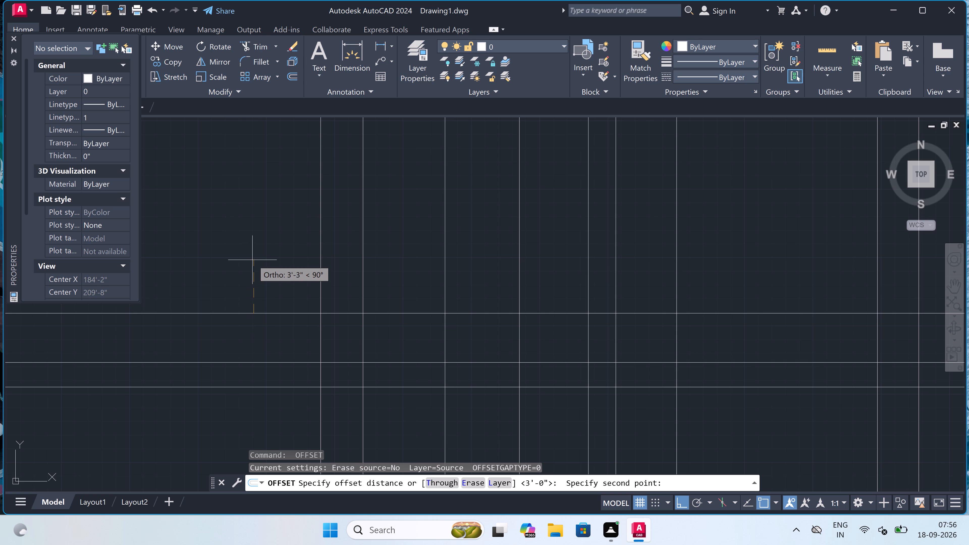
type("4'")
key("space")
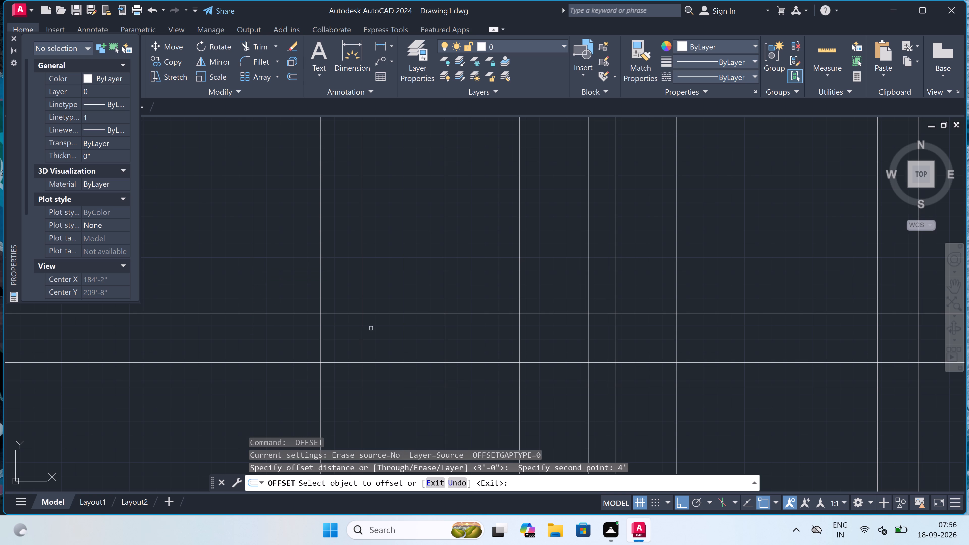
left_click(376, 313)
left_click(376, 293)
scroll(376, 293, "down", 4)
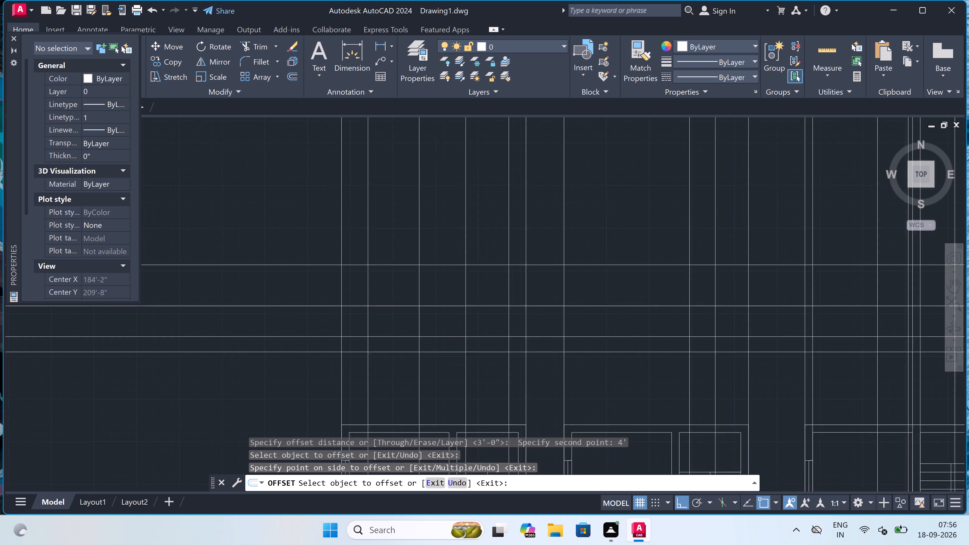
scroll(390, 273, "up", 3)
scroll(373, 290, "up", 1)
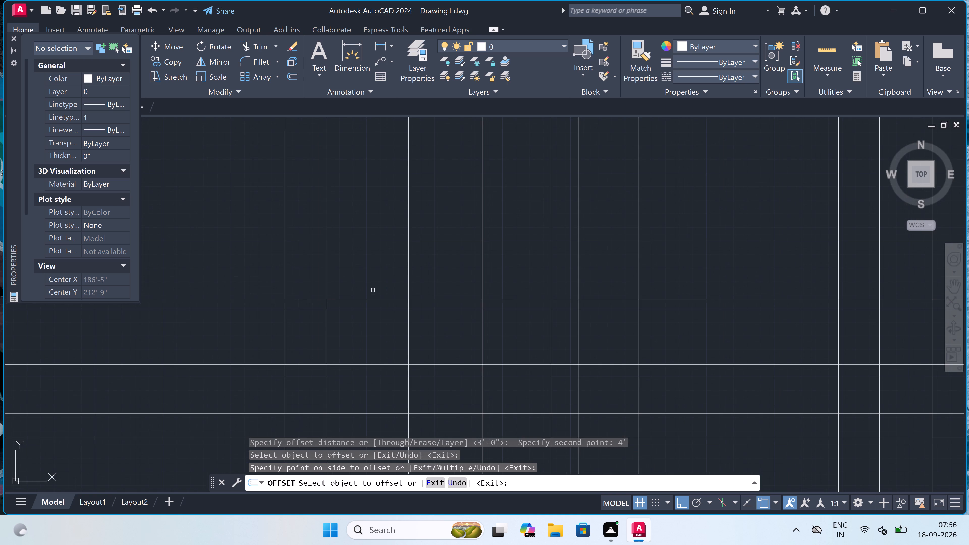
key("Escape")
Offset the topmost of the four horizontal construction lines upward by 3'.
key("space")
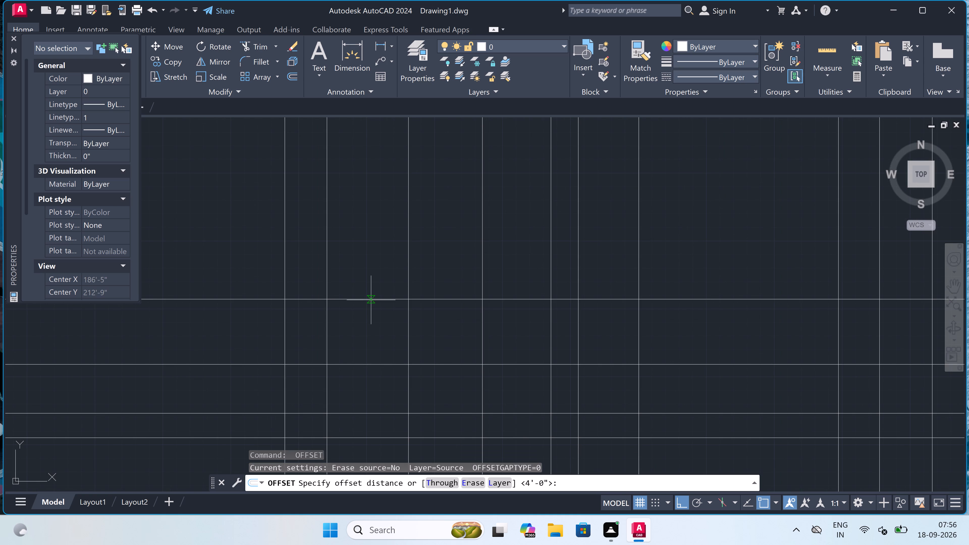
left_click(370, 302)
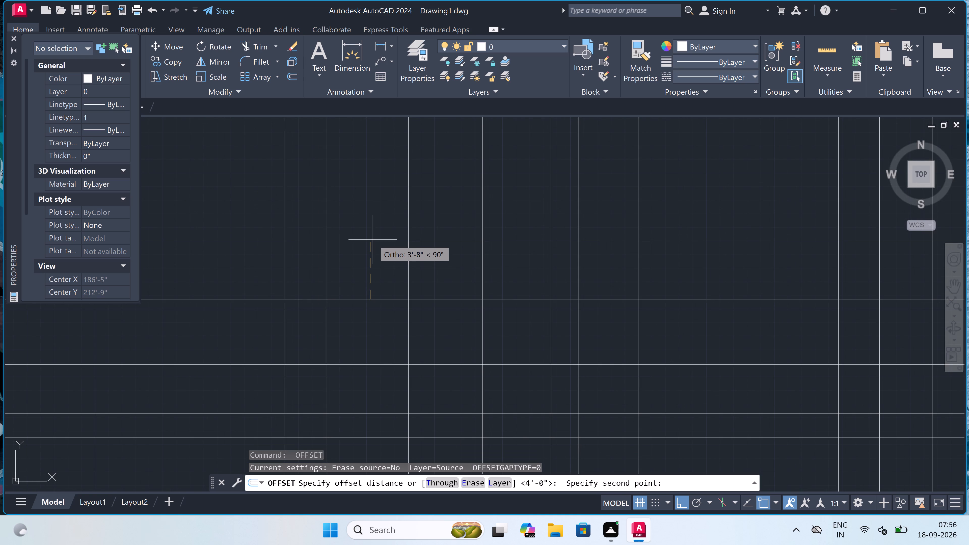
type("3'")
key("space")
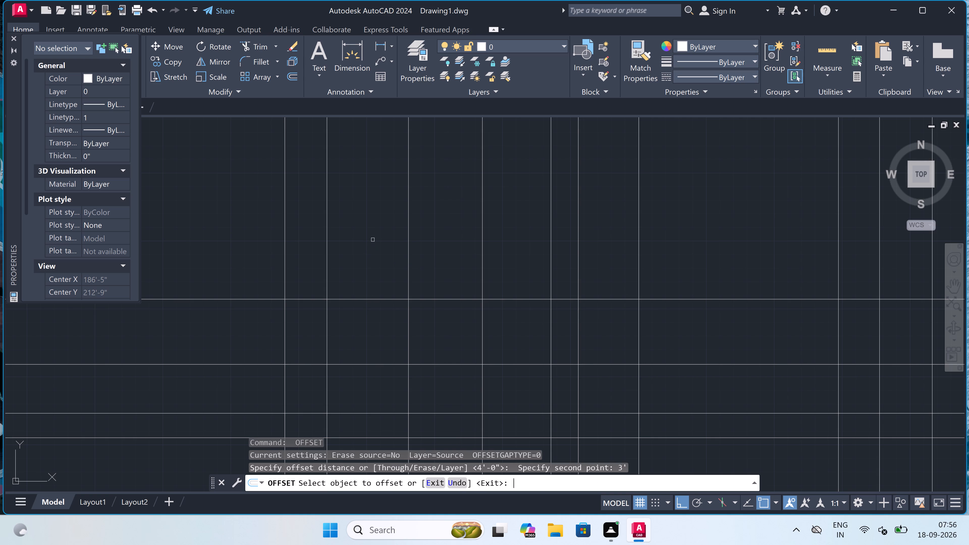
left_click(360, 297)
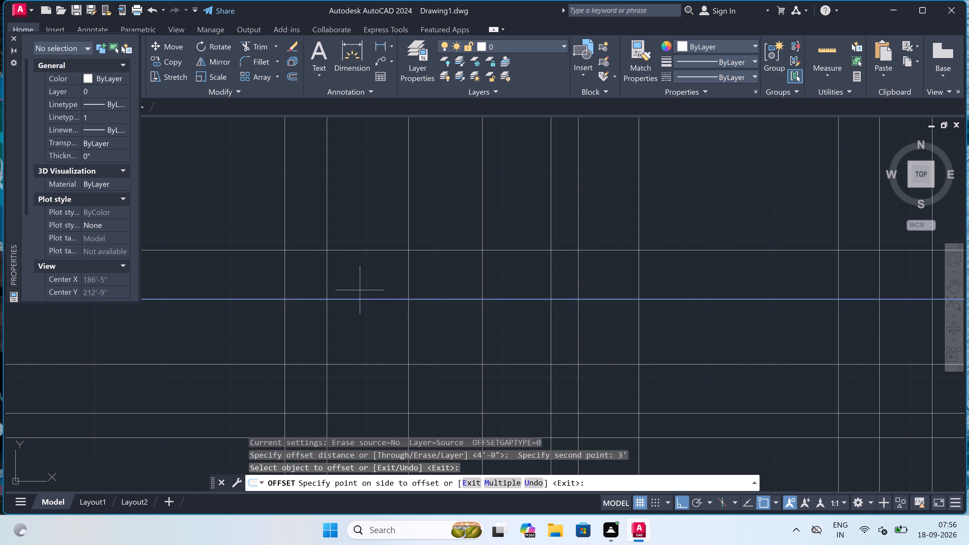
left_click(363, 271)
scroll(363, 268, "down", 2)
scroll(364, 255, "up", 2)
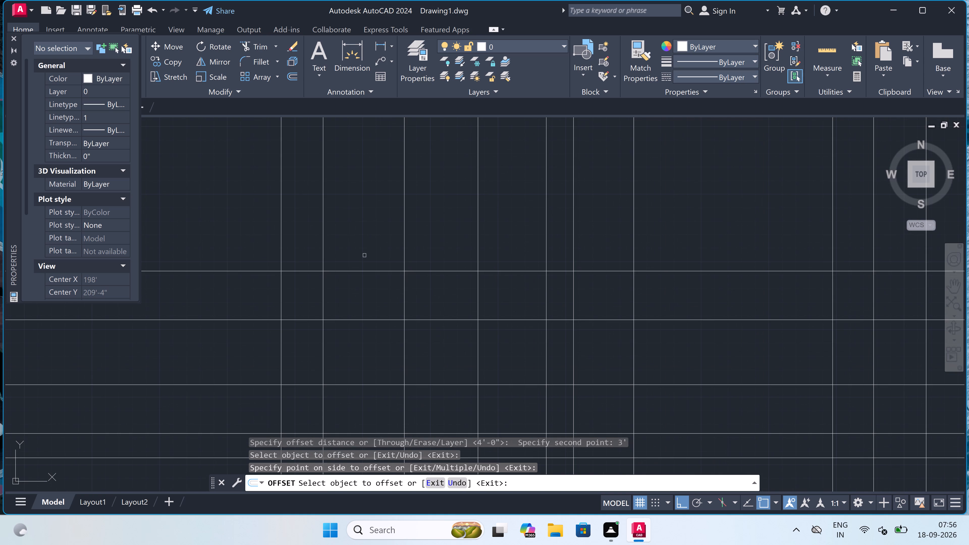
key("Escape")
Offset the topmost of the five horizontal construction lines upward by 6".
key("space")
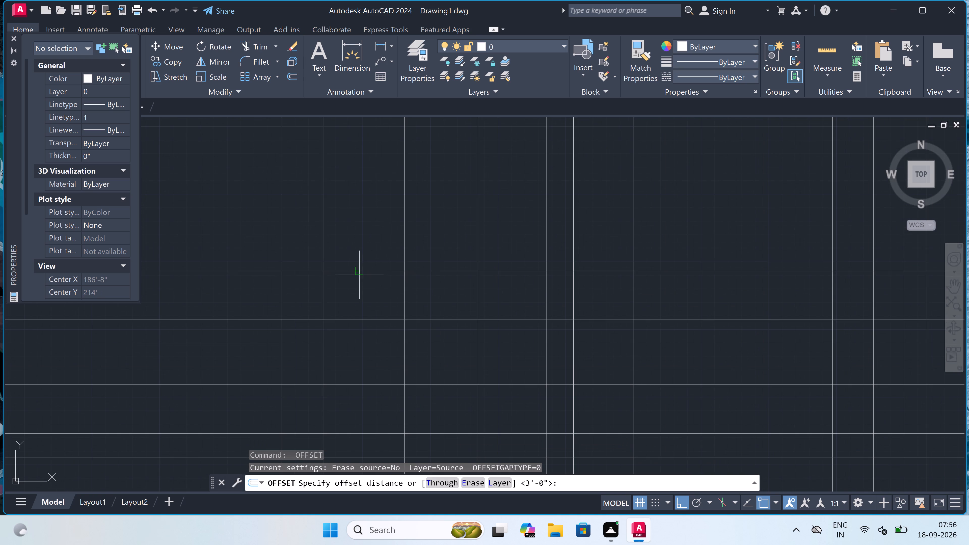
left_click(358, 273)
type("6\"")
key("space")
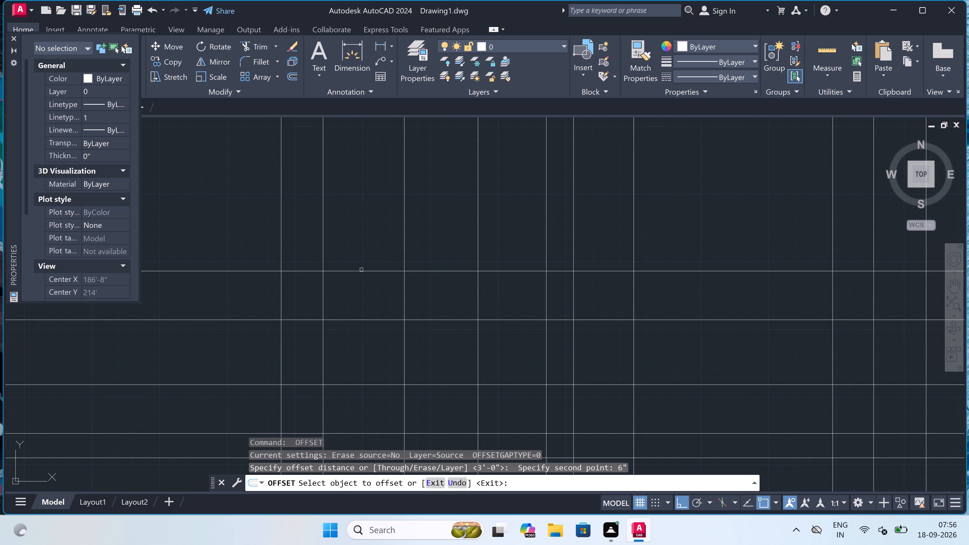
double_click(361, 270)
left_click(362, 254)
key("Escape")
Offset the upper line of the closely spaced top pair of horizontal construction lines upward by 3'6".
key("space")
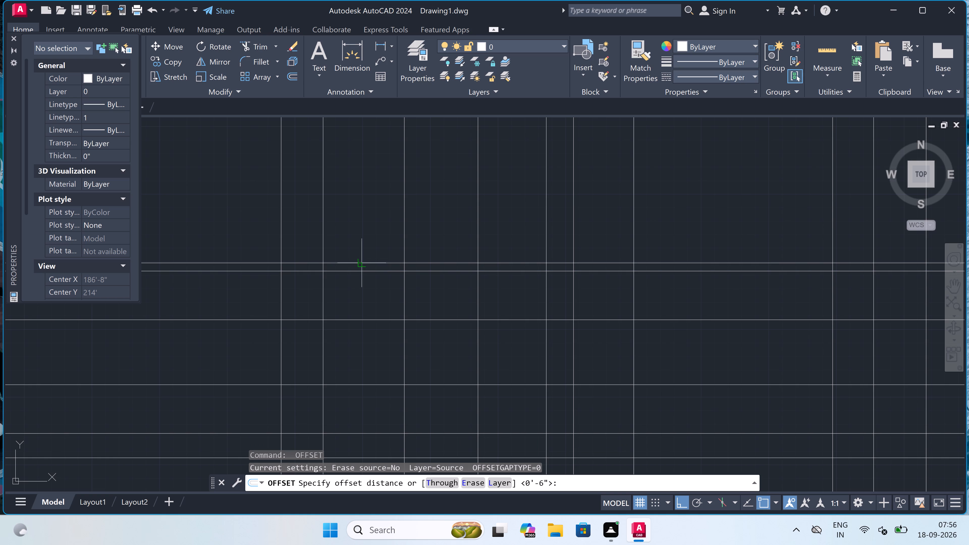
left_click(358, 263)
type("3'6\"")
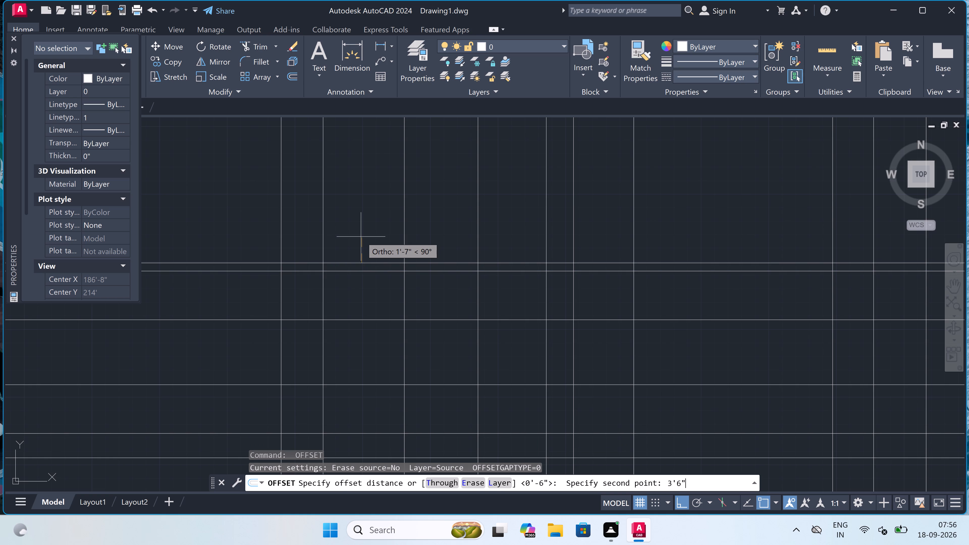
key("space")
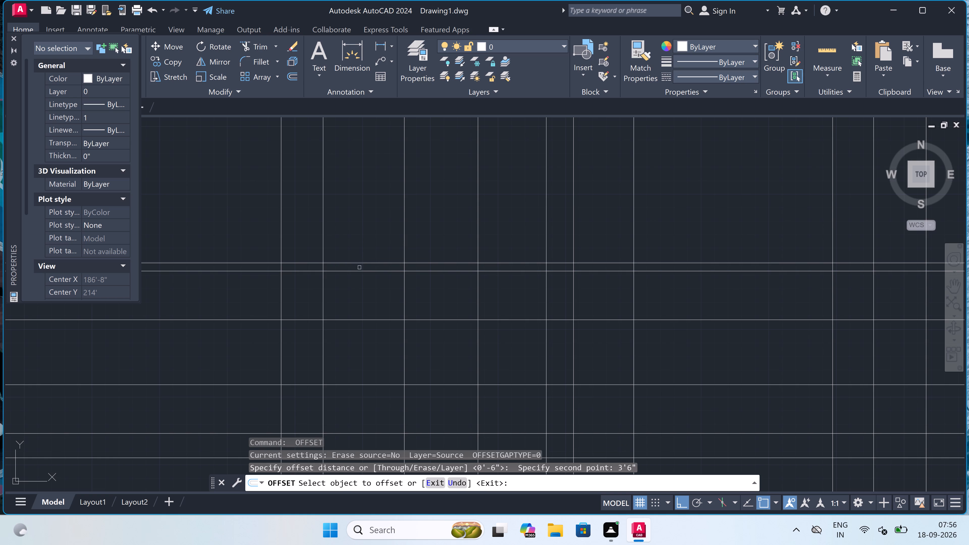
left_click(358, 262)
left_click(356, 241)
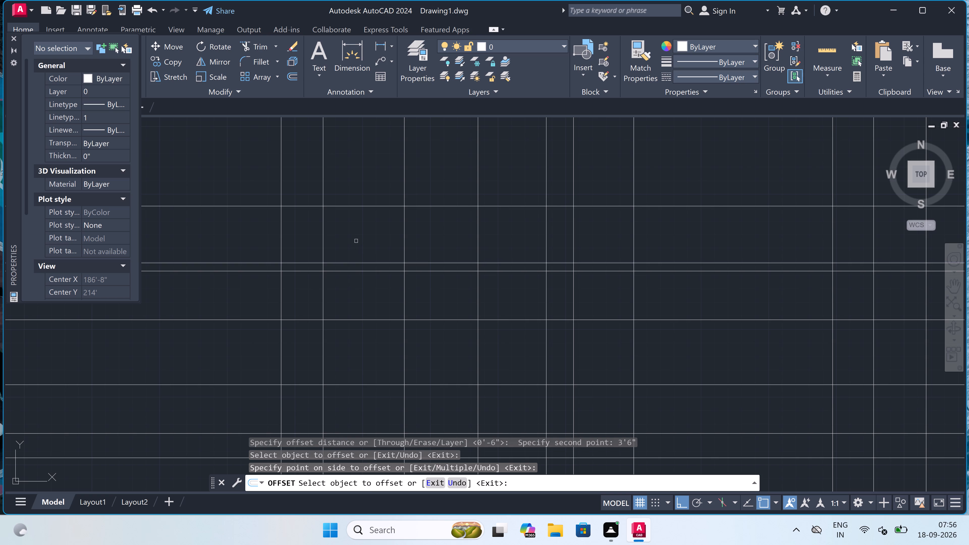
key("Escape")
Trim all vertical projection lines above the topmost horizontal construction line with one fence across the four plans.
scroll(356, 241, "down", 3)
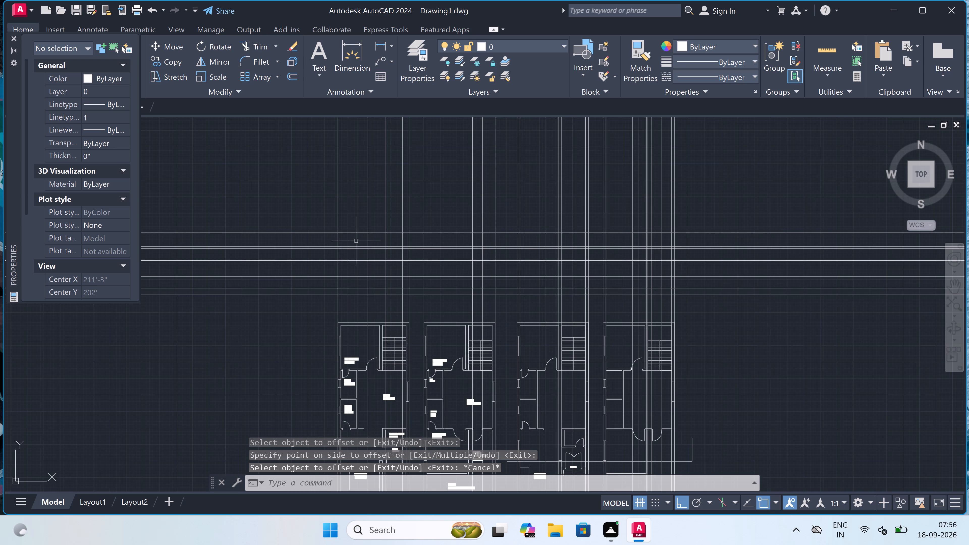
type("TR")
key("space")
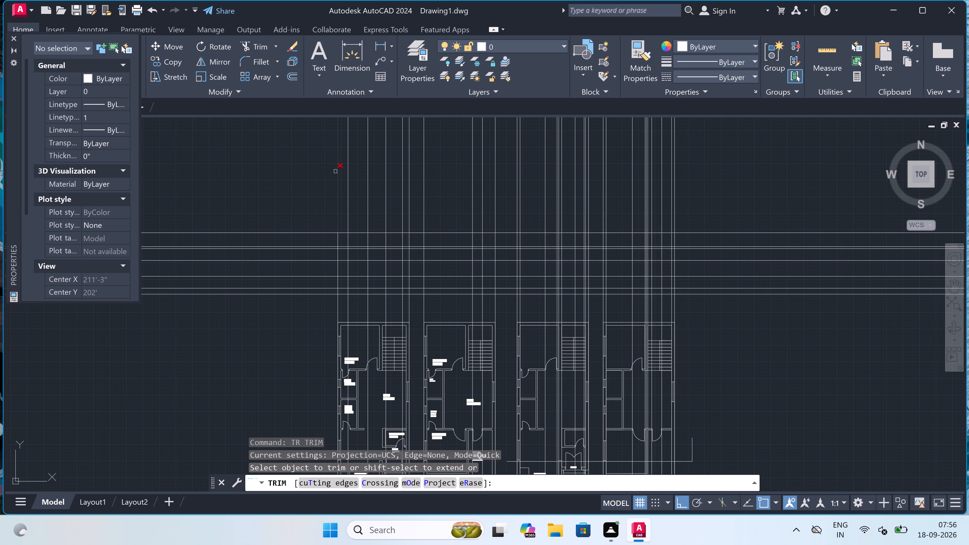
left_click(335, 172)
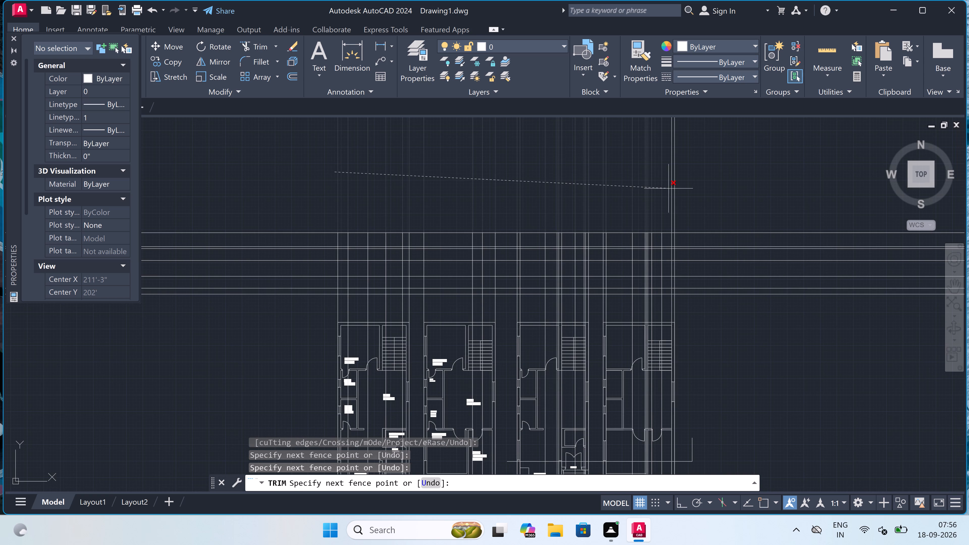
left_click(684, 192)
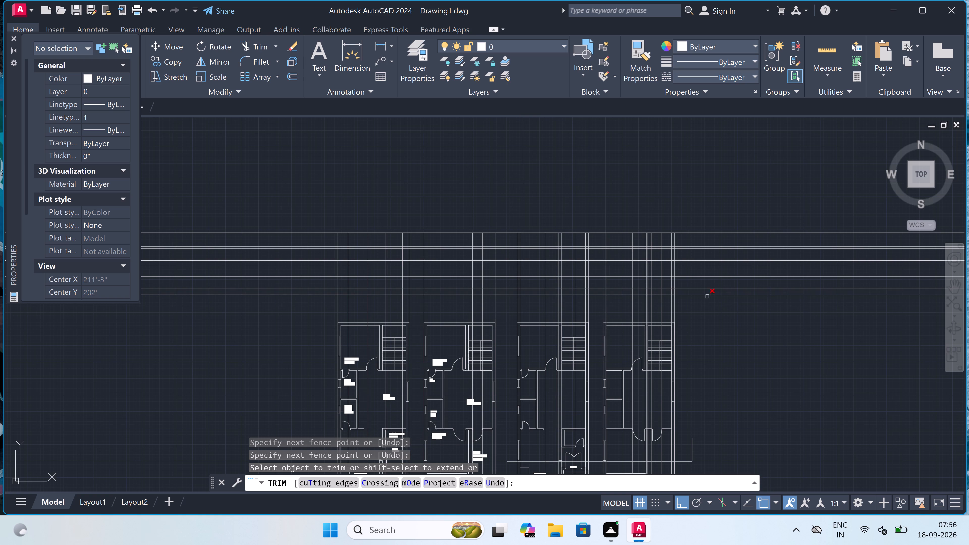
Trim the horizontal level lines that extend beyond the outer sides of the first and fourth elevation grids.
left_click(710, 320)
left_click(706, 219)
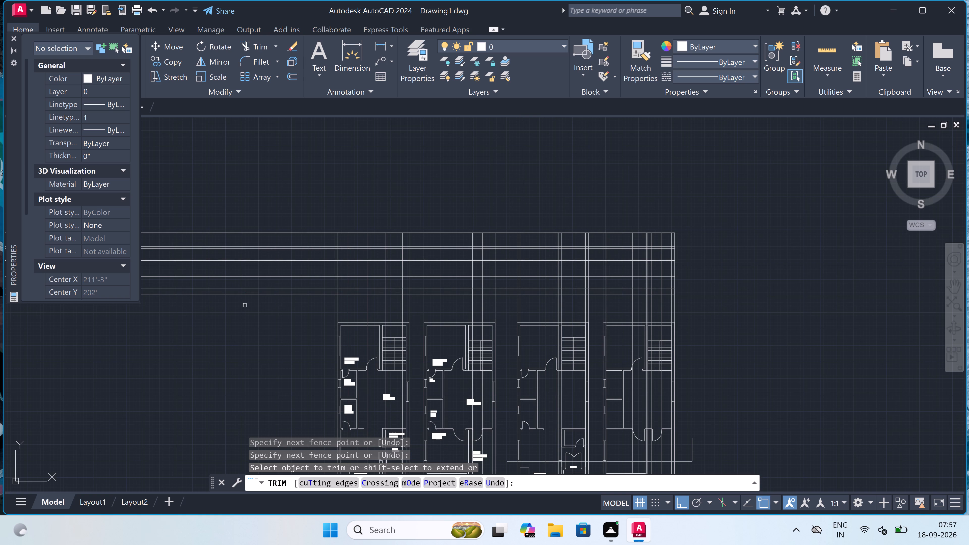
left_click_drag(245, 306, 245, 303)
left_click(250, 181)
Trim the horizontal level lines across the three gaps between the four elevation grids.
scroll(262, 197, "down", 1)
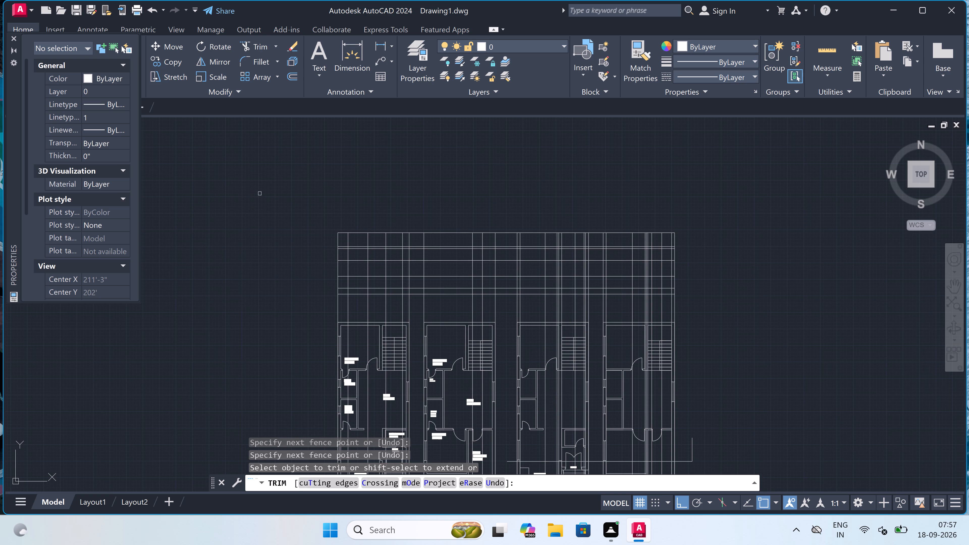
scroll(262, 197, "down", 1)
scroll(309, 220, "up", 3)
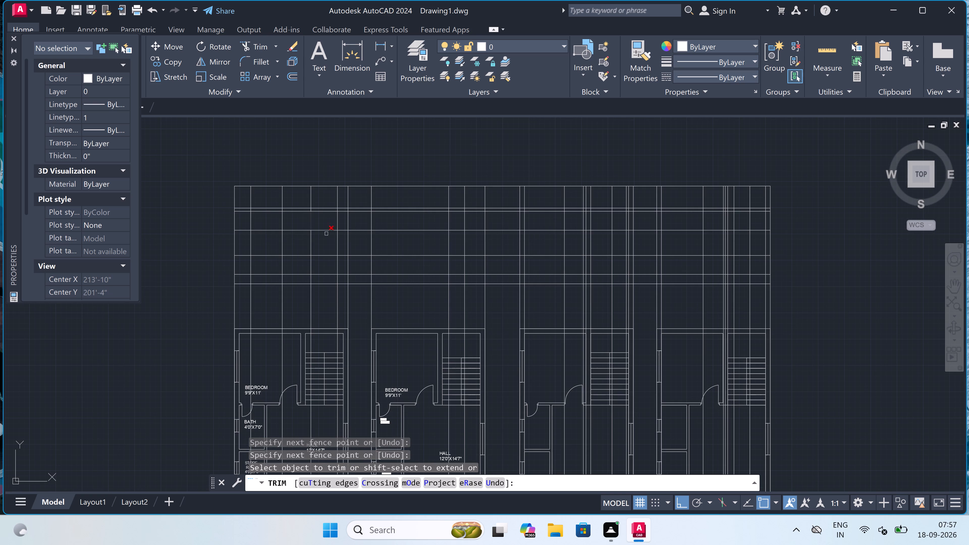
left_click(360, 303)
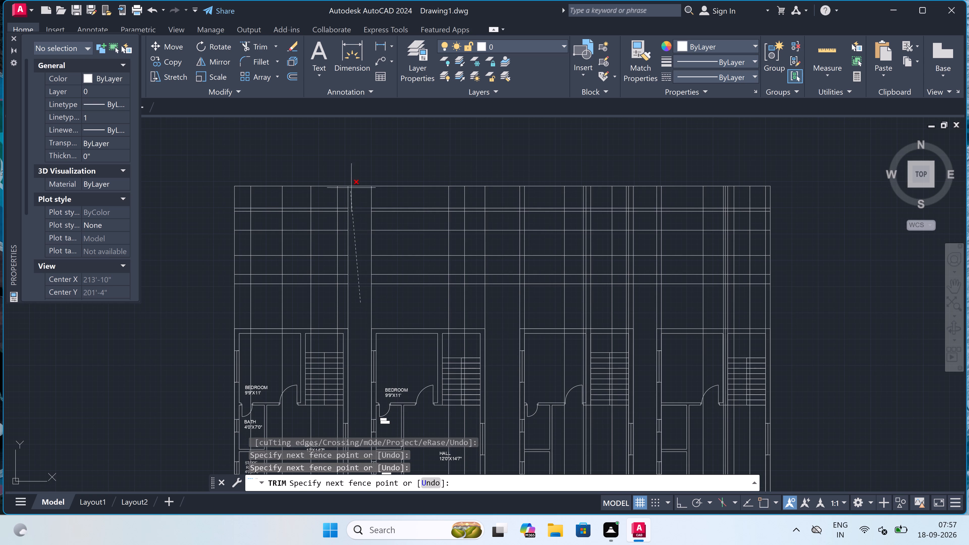
left_click(357, 173)
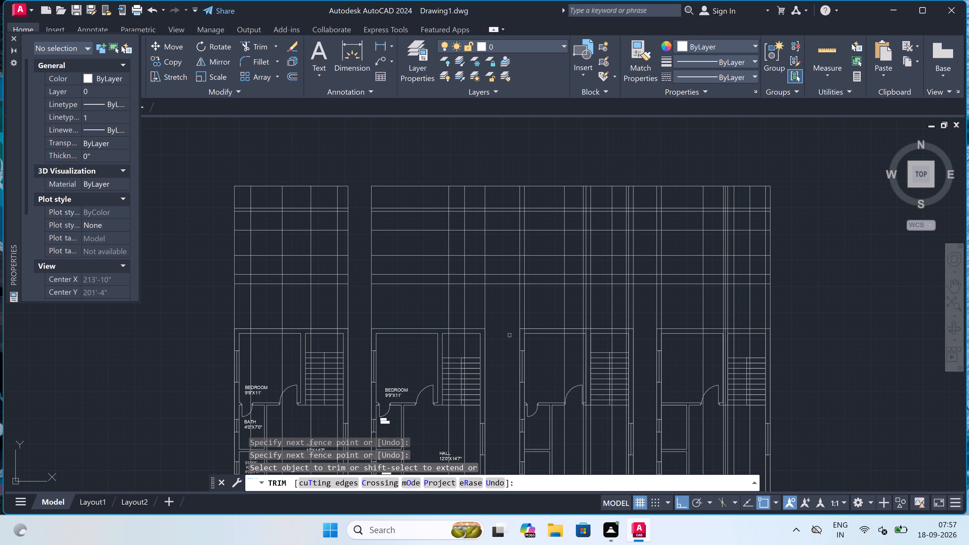
left_click(508, 334)
left_click(499, 175)
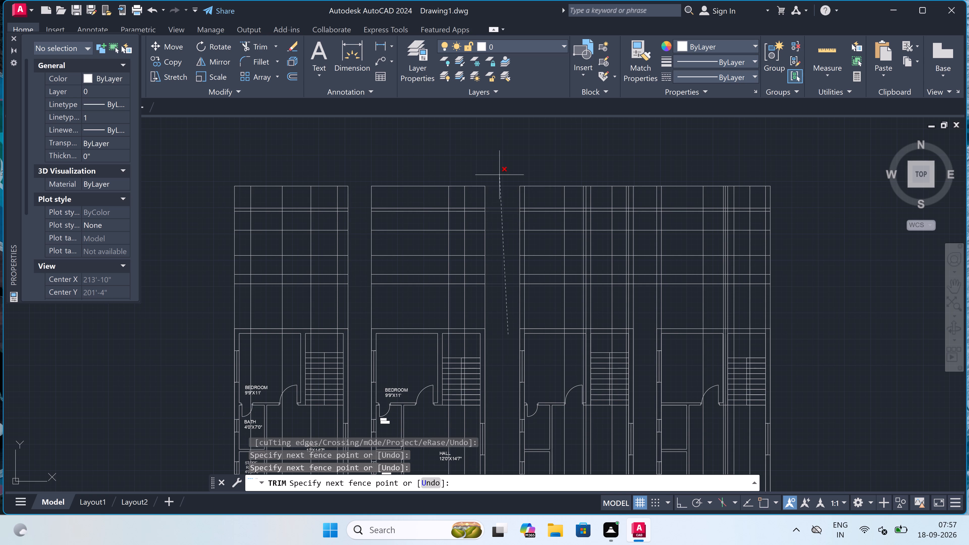
left_click(639, 304)
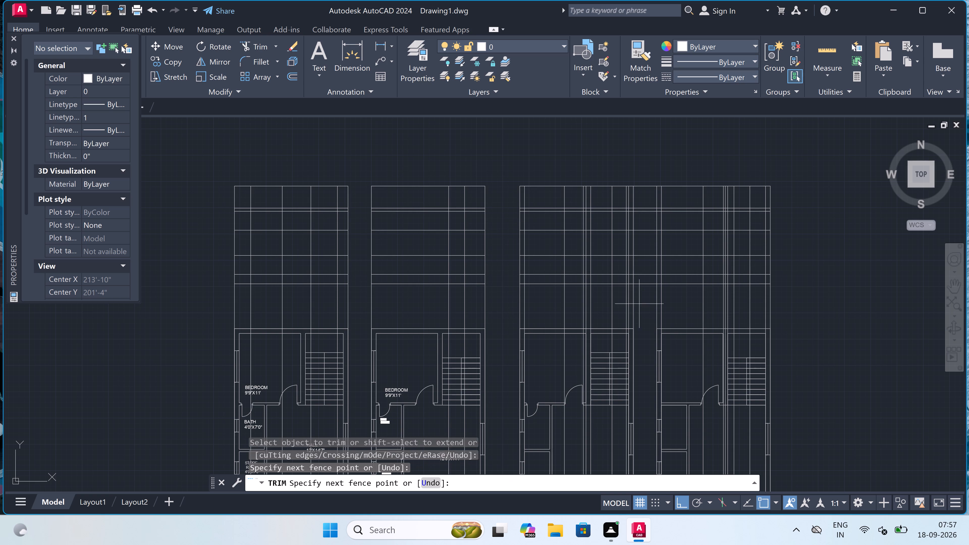
left_click_drag(645, 166, 645, 169)
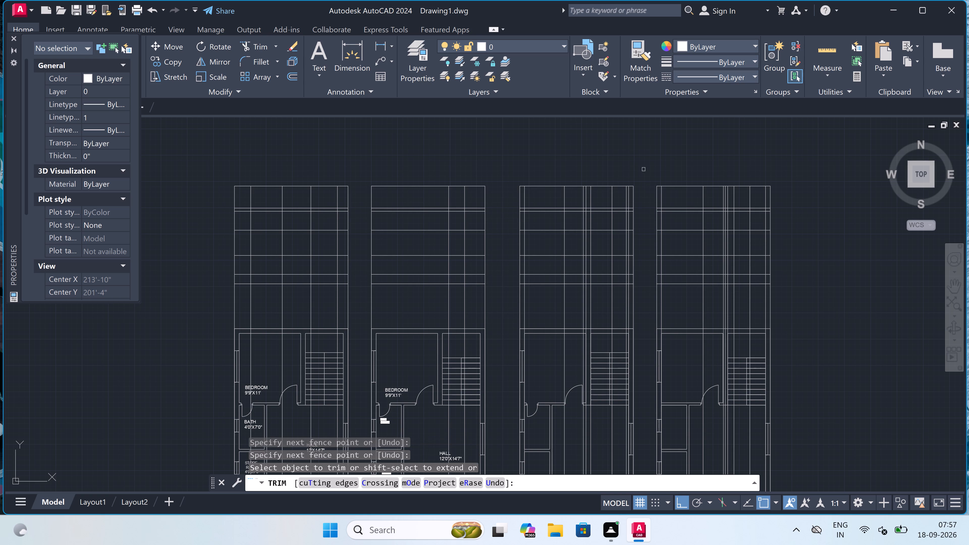
Trim the inner vertical lines in the topmost band of the first elevation with a fence, keeping its outer edges.
scroll(617, 161, "down", 3)
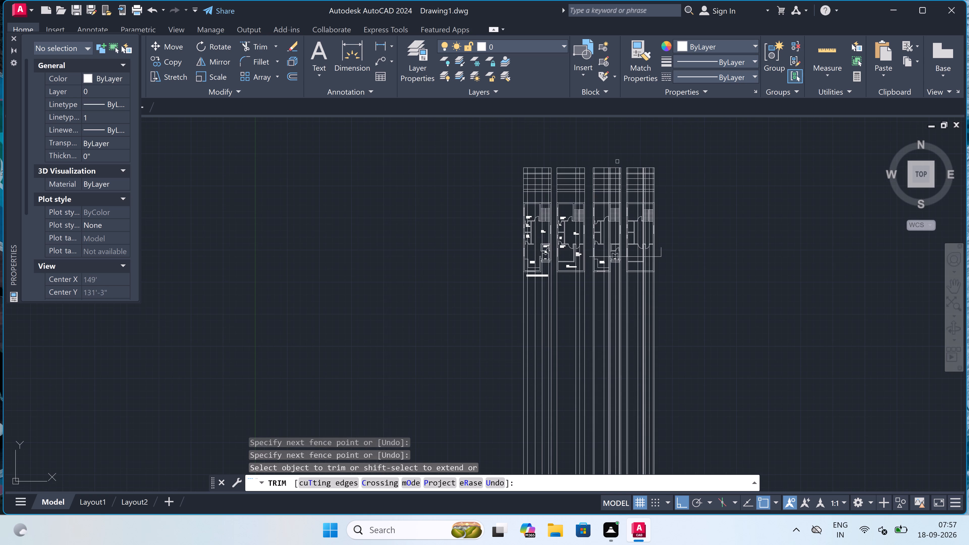
scroll(573, 162, "up", 3)
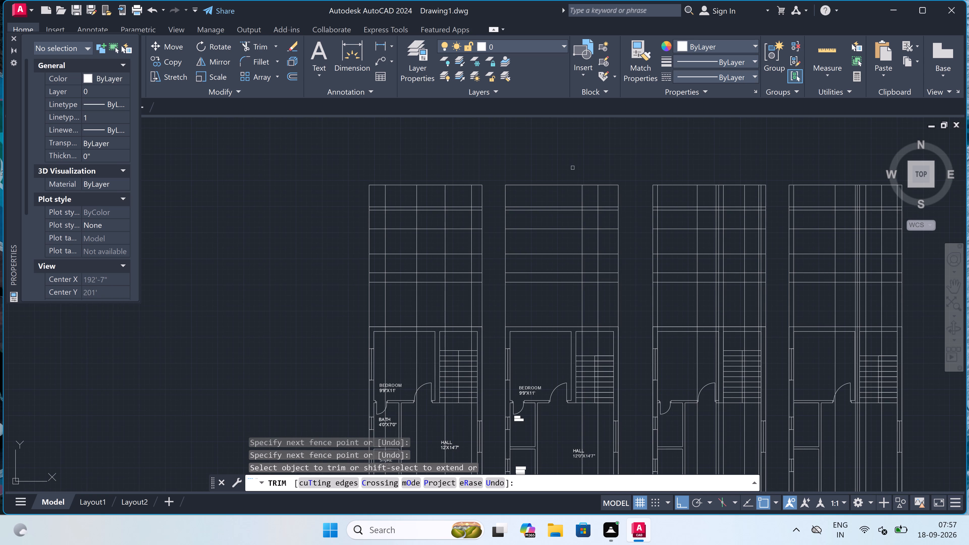
scroll(477, 182, "up", 2)
scroll(477, 182, "down", 2)
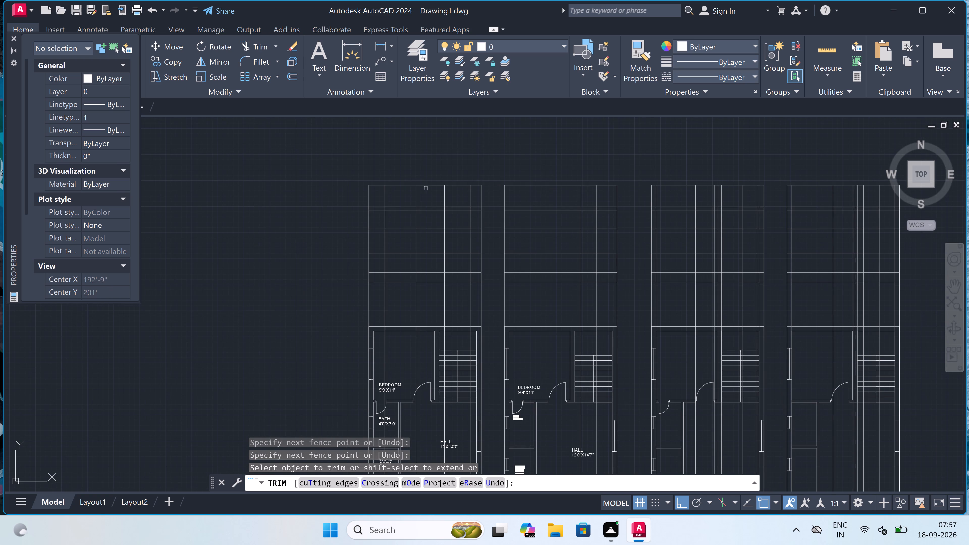
scroll(408, 191, "up", 1)
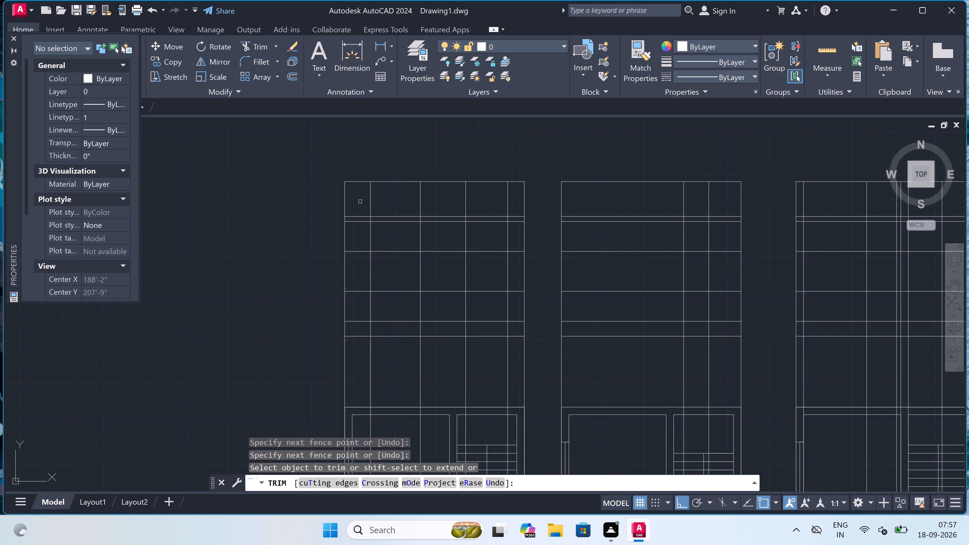
left_click(360, 202)
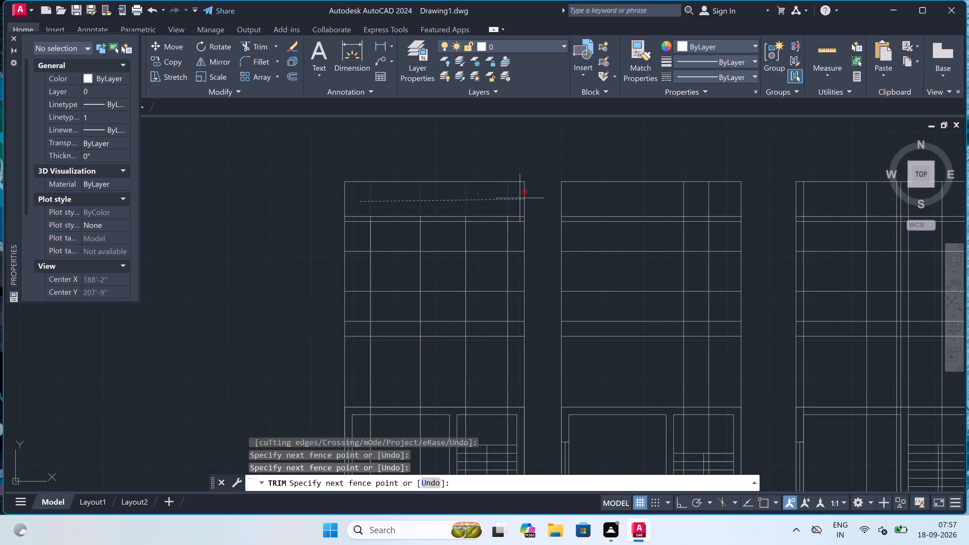
left_click(514, 197)
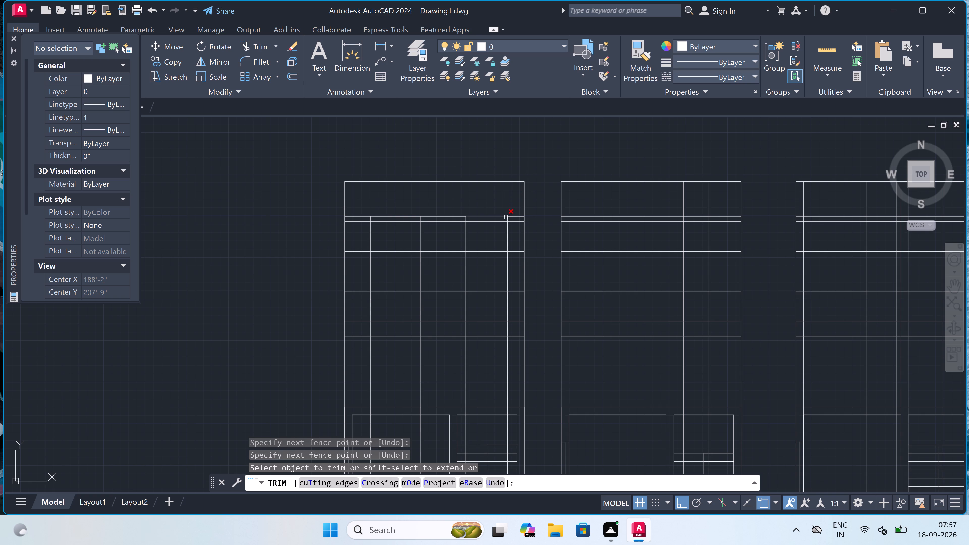
Close the Properties palette.
scroll(506, 217, "up", 2)
scroll(400, 215, "down", 2)
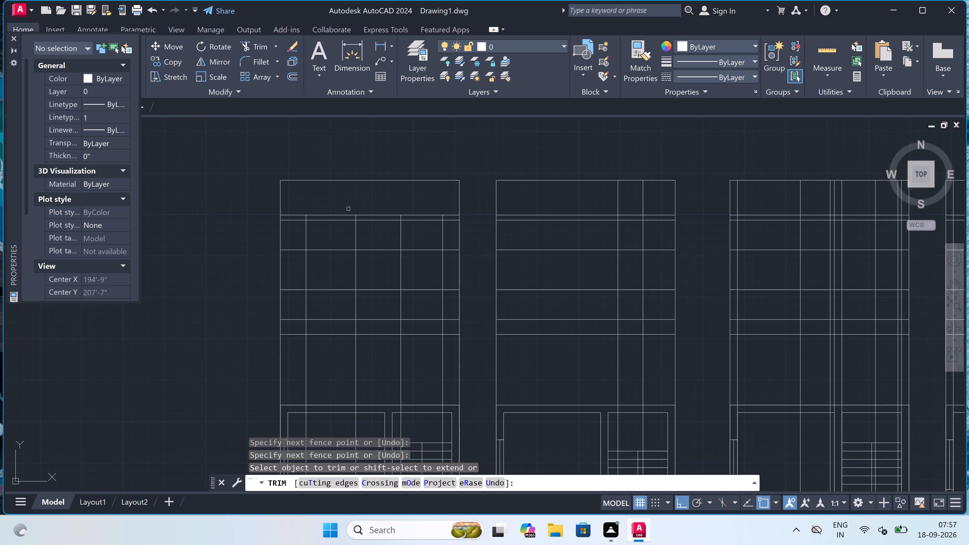
left_click(9, 39)
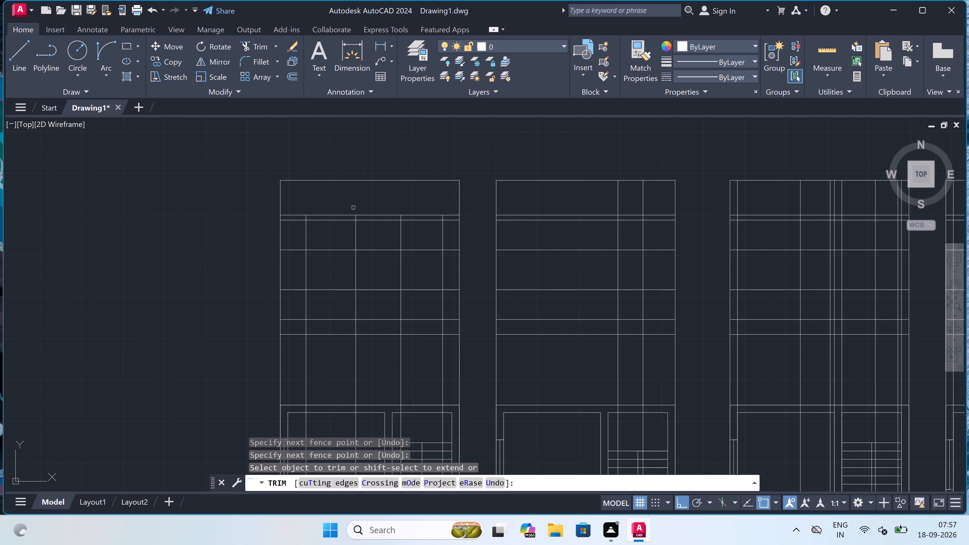
Trim the first elevation's inner vertical lines through the thin upper slab band and the band directly beneath it.
scroll(353, 208, "up", 3)
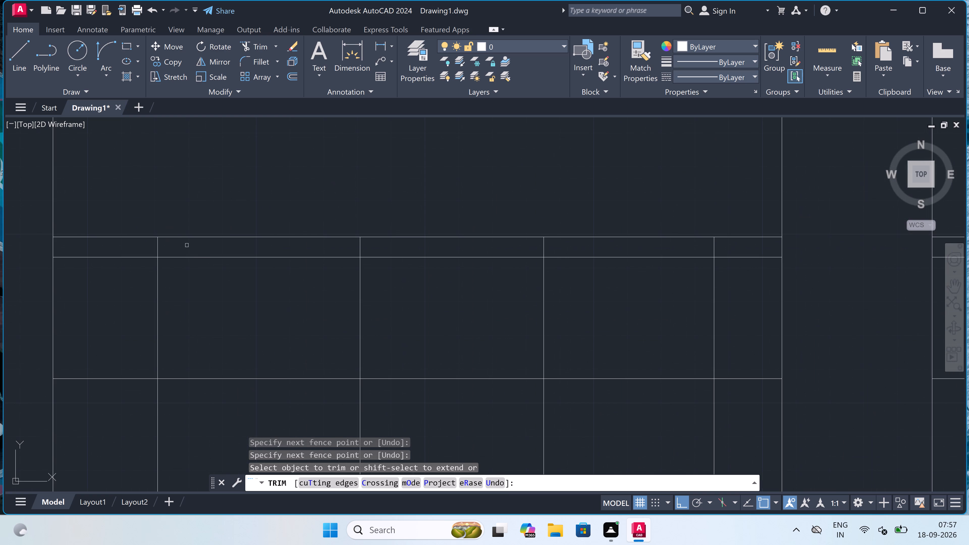
left_click(155, 243)
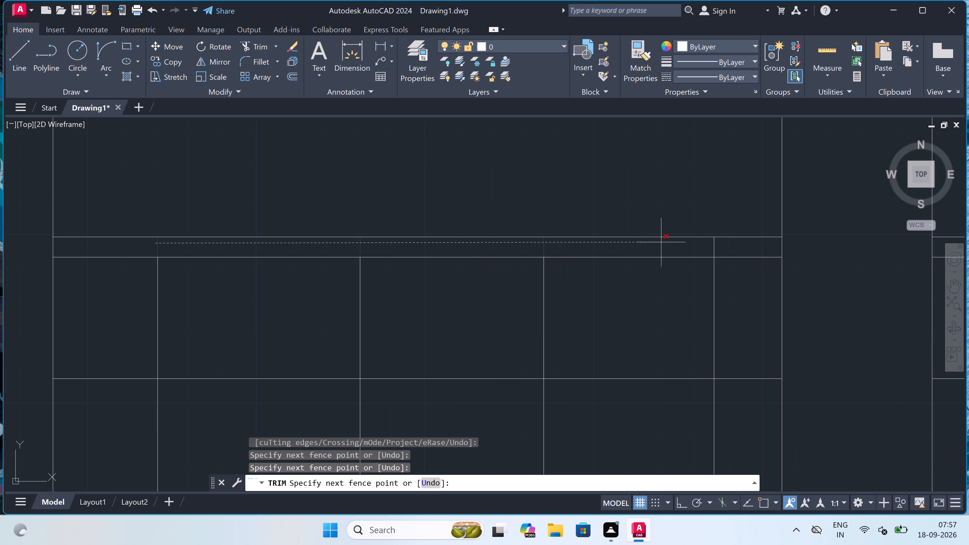
left_click(718, 245)
scroll(718, 244, "down", 1)
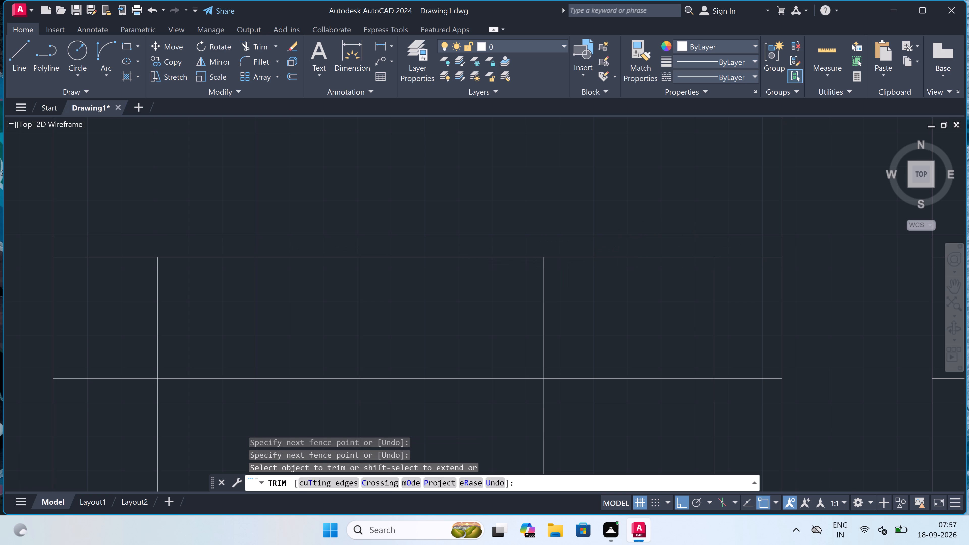
scroll(718, 244, "up", 1)
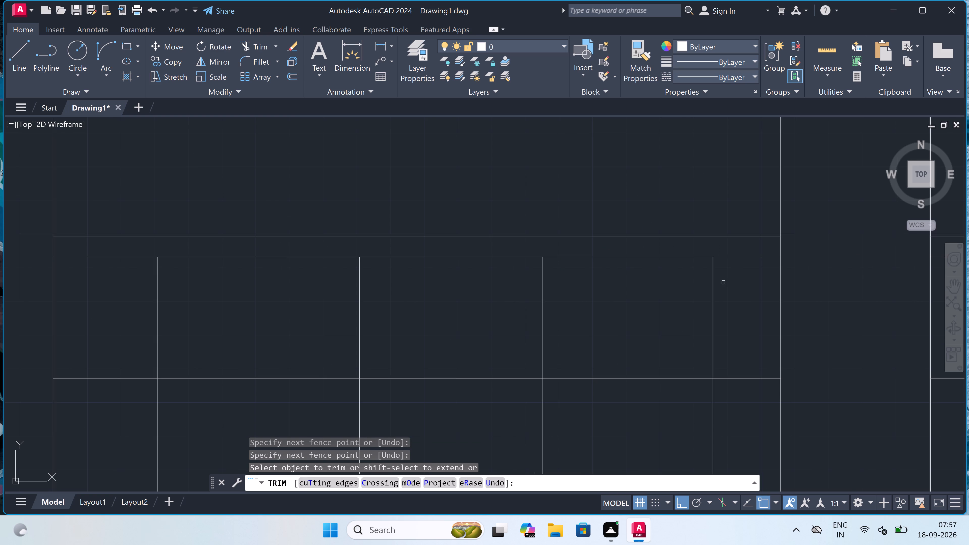
scroll(723, 284, "down", 3)
scroll(723, 285, "up", 1)
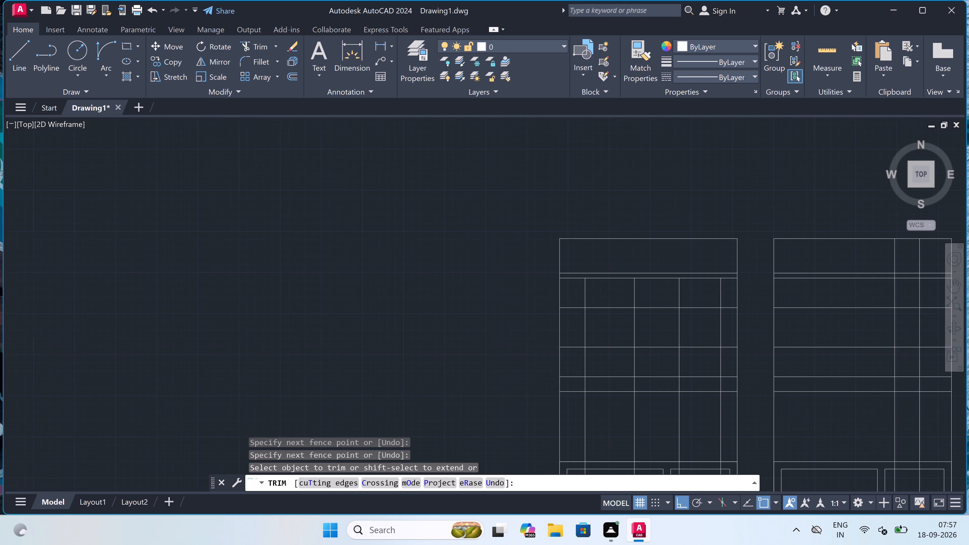
left_click(721, 291)
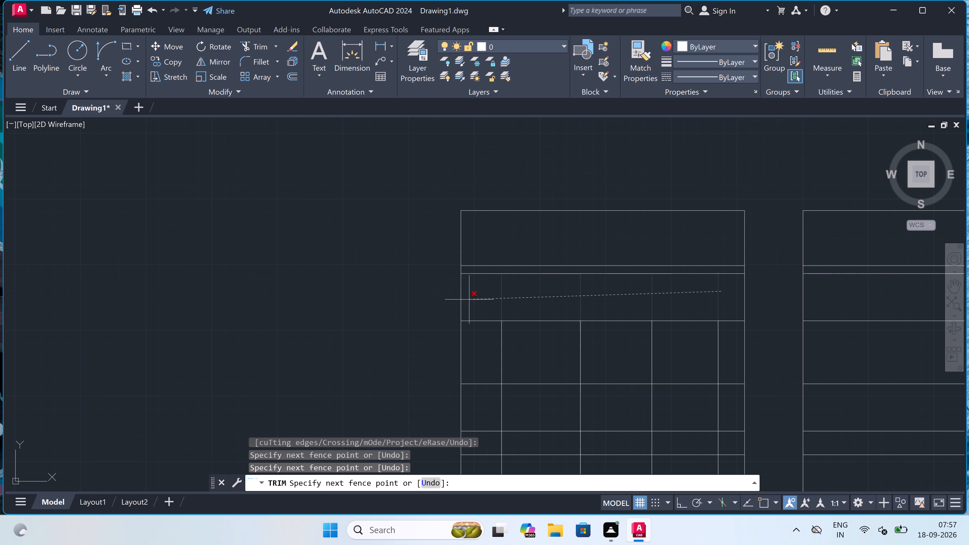
left_click(472, 301)
Trim the horizontal line crossing the upper storey of the first elevation between its third and fourth inner verticals.
scroll(474, 299, "down", 3)
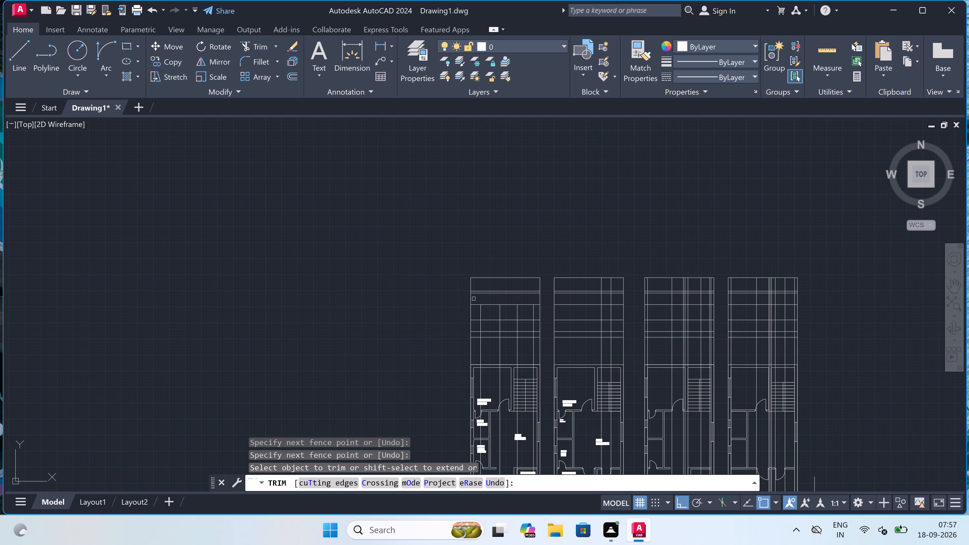
scroll(474, 299, "down", 1)
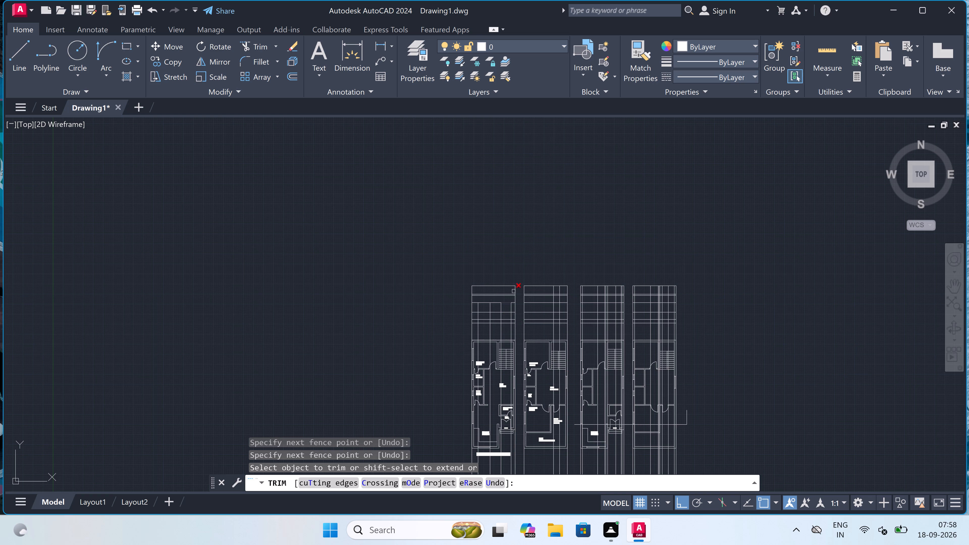
scroll(501, 320, "up", 2)
scroll(511, 297, "up", 2)
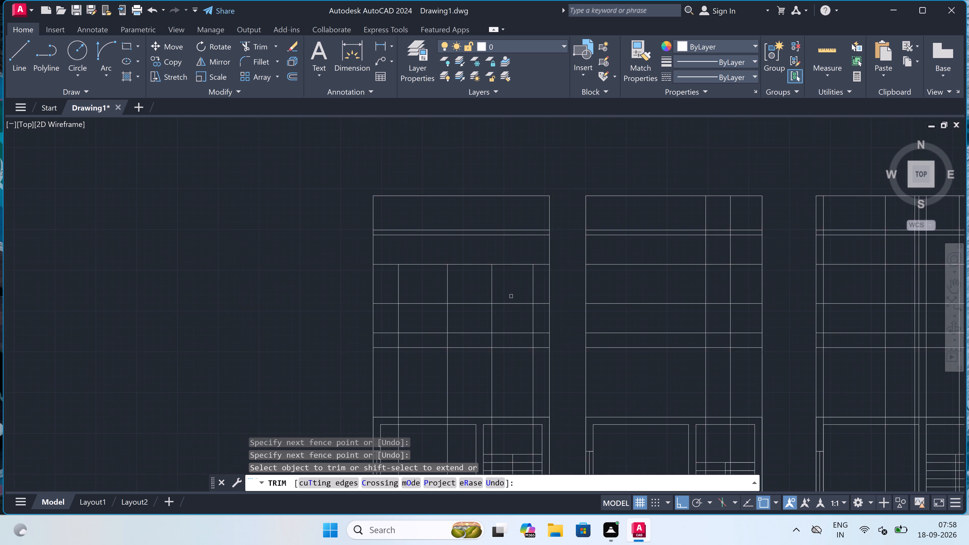
left_click(511, 296)
left_click(506, 315)
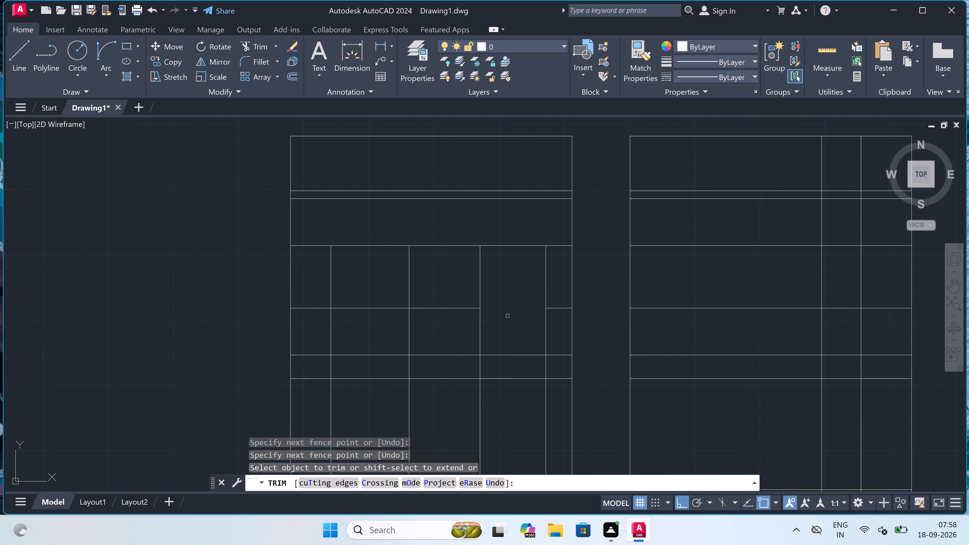
Trim the four inner vertical lines through the narrow slab band below the first elevation's upper storey.
left_click(548, 366)
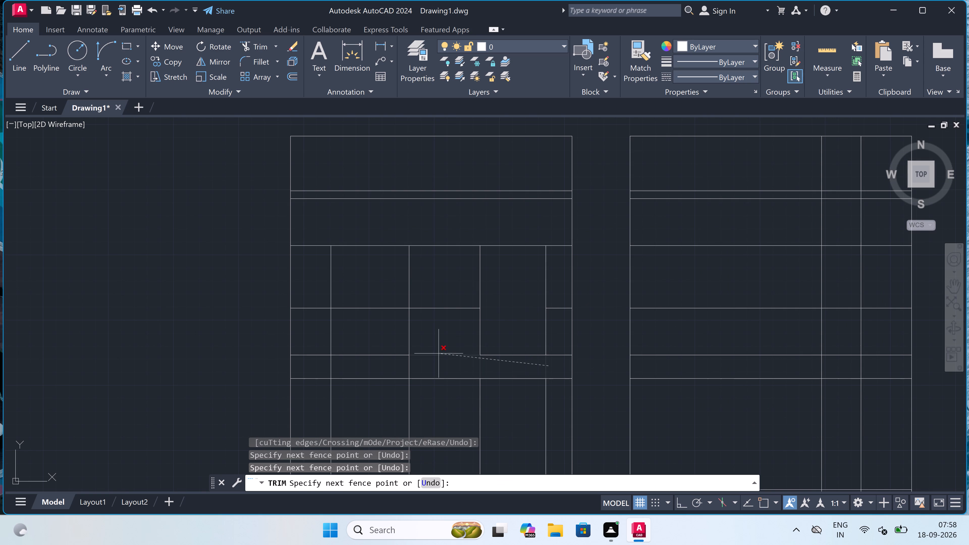
left_click(322, 363)
Trim the upper storey's two horizontal opening lines between the second and third inner verticals and outside the first one in the first elevation.
scroll(322, 362, "down", 2)
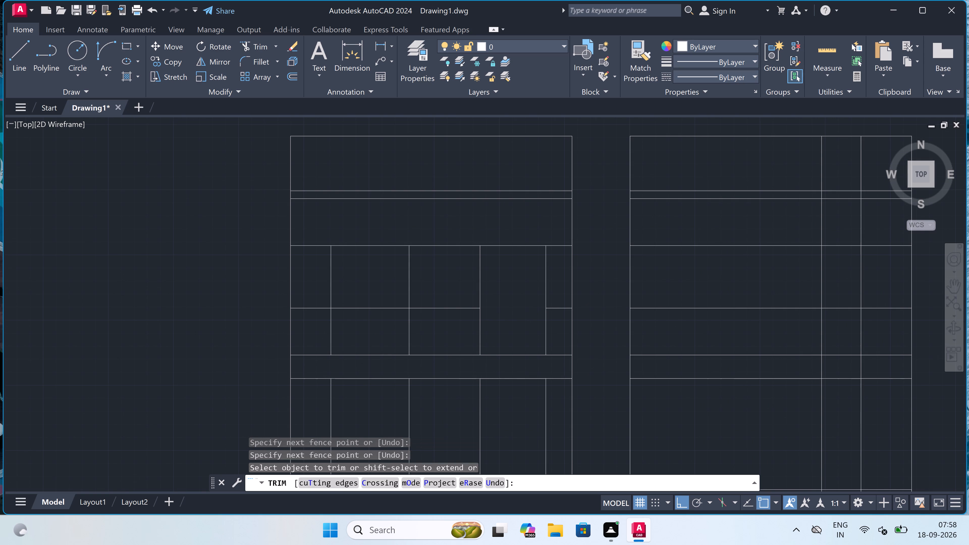
scroll(322, 362, "down", 5)
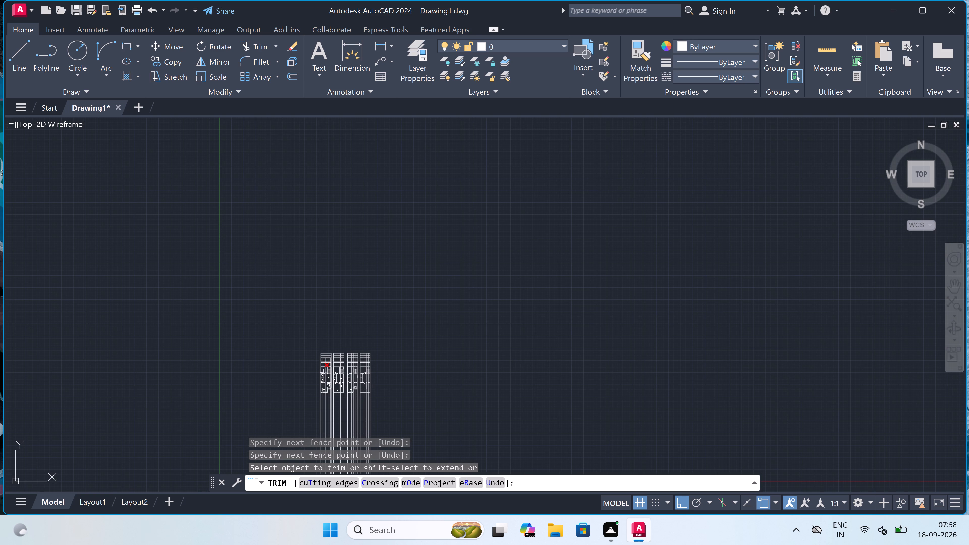
scroll(322, 392, "up", 5)
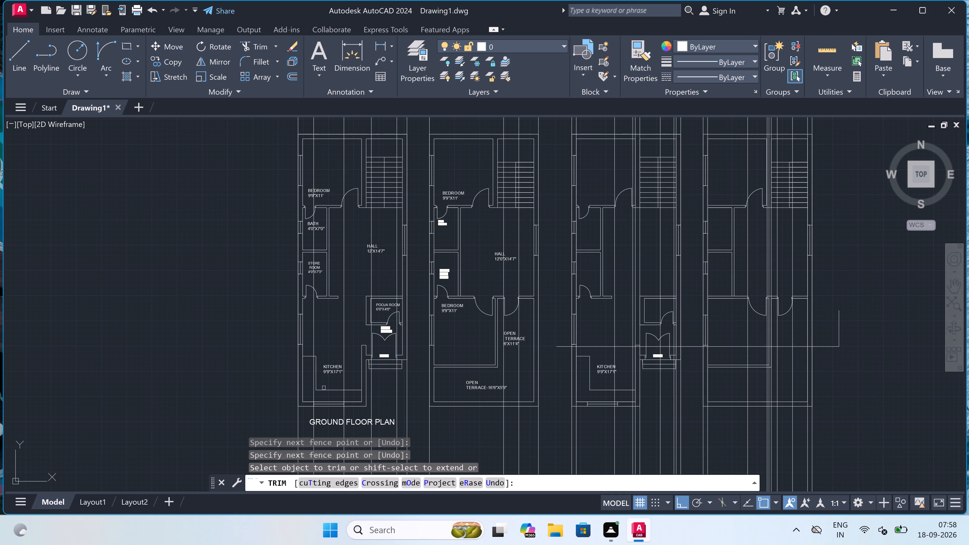
scroll(324, 388, "down", 2)
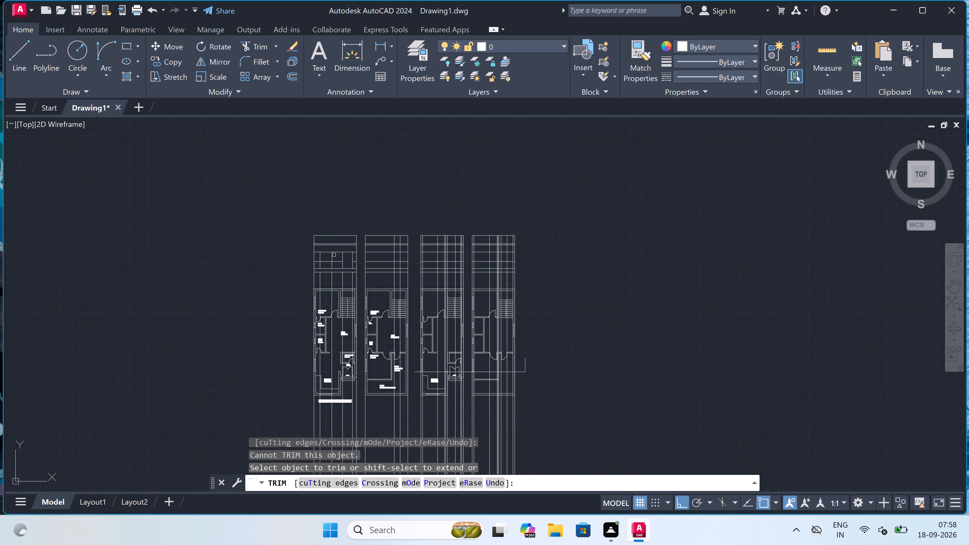
scroll(334, 255, "up", 4)
left_click(349, 223)
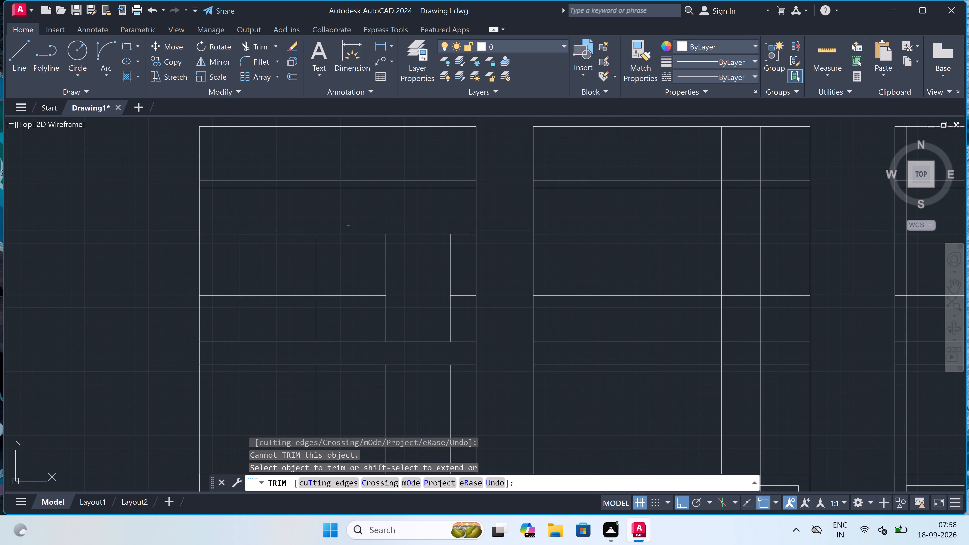
left_click(341, 304)
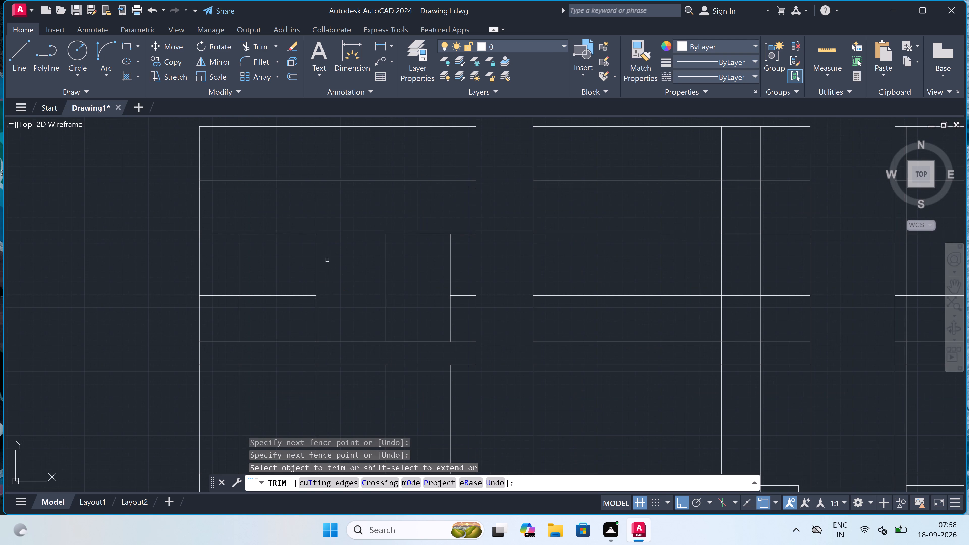
left_click(223, 223)
left_click(210, 308)
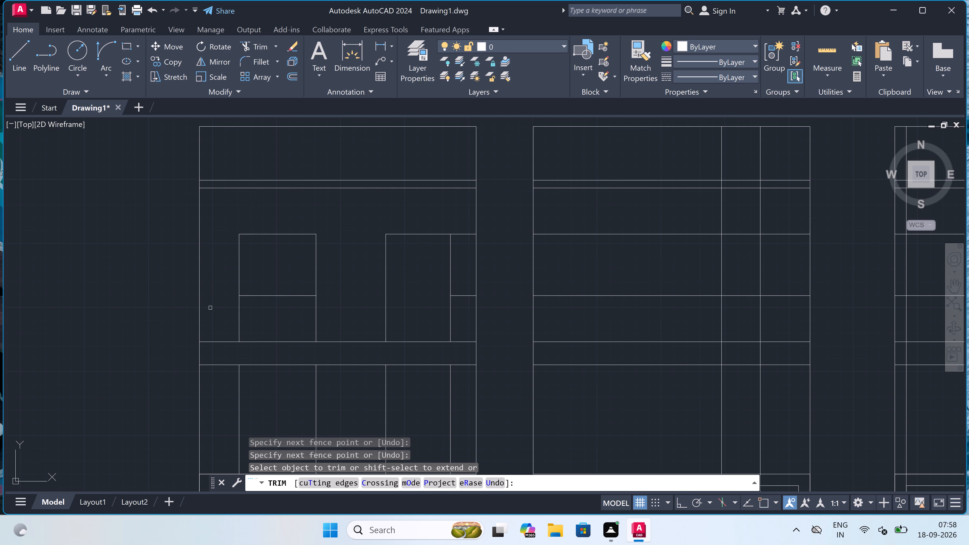
Trim the verticals below the first elevation's window and the horizontal opening lines beyond its door, leaving separate window and door outlines.
left_click(216, 311)
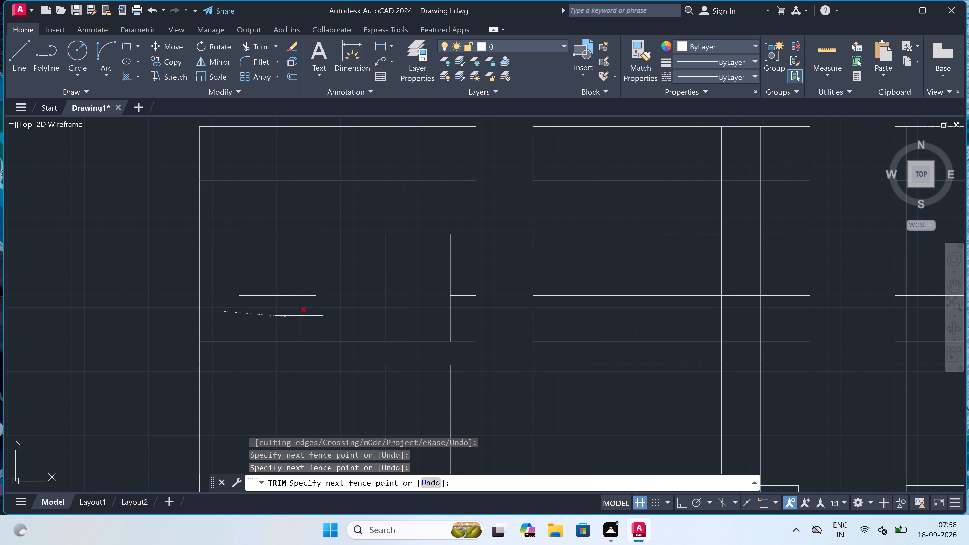
left_click(319, 312)
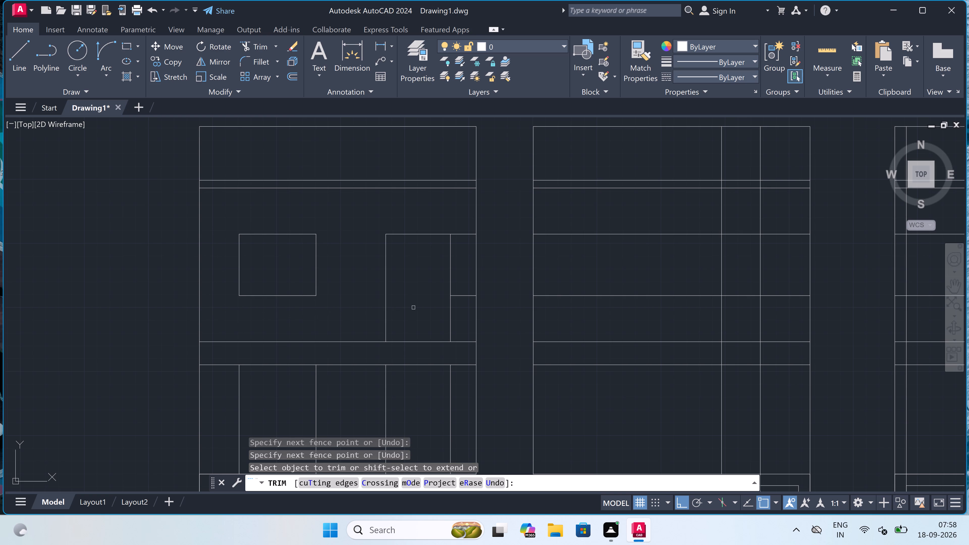
left_click(463, 311)
left_click(457, 224)
Trim all vertical lines between the first elevation's base and the floor plan below it.
scroll(457, 224, "down", 2)
scroll(456, 240, "up", 1)
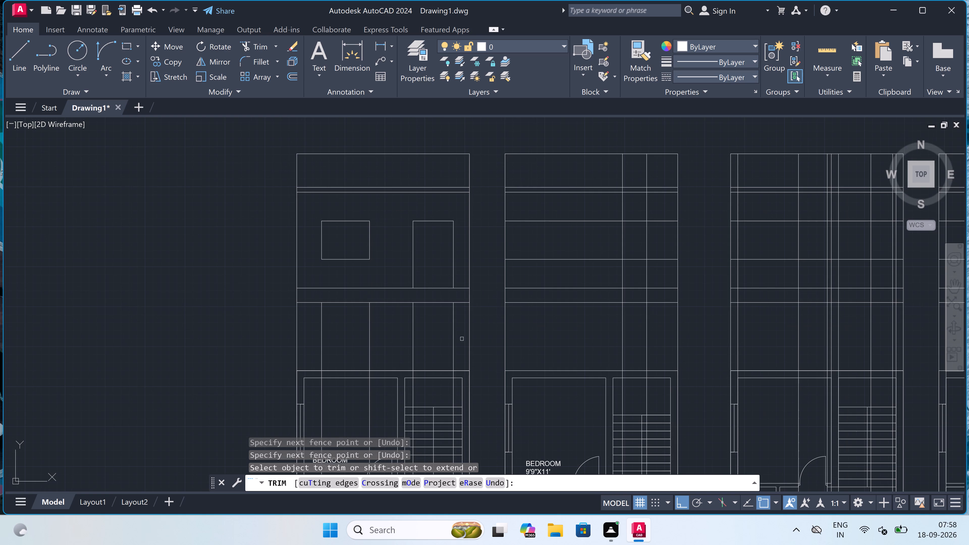
left_click(473, 332)
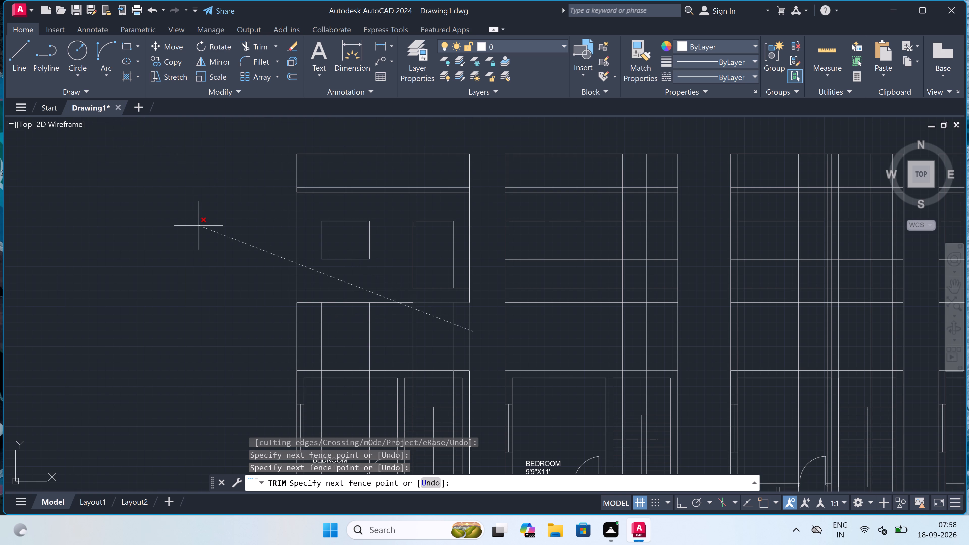
left_click(219, 310)
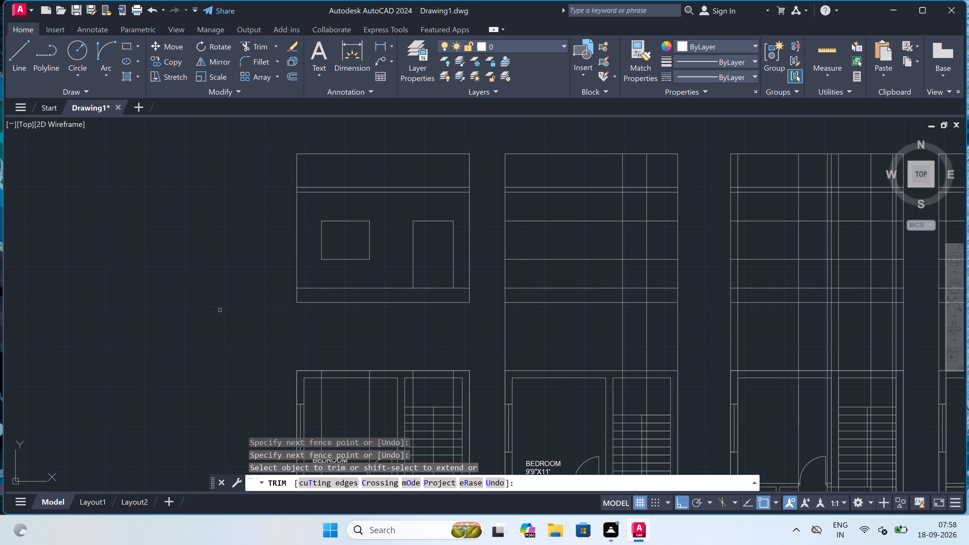
Trim the second elevation's two inner vertical lines through the top band and the thin slab band beneath it.
scroll(235, 254, "down", 5)
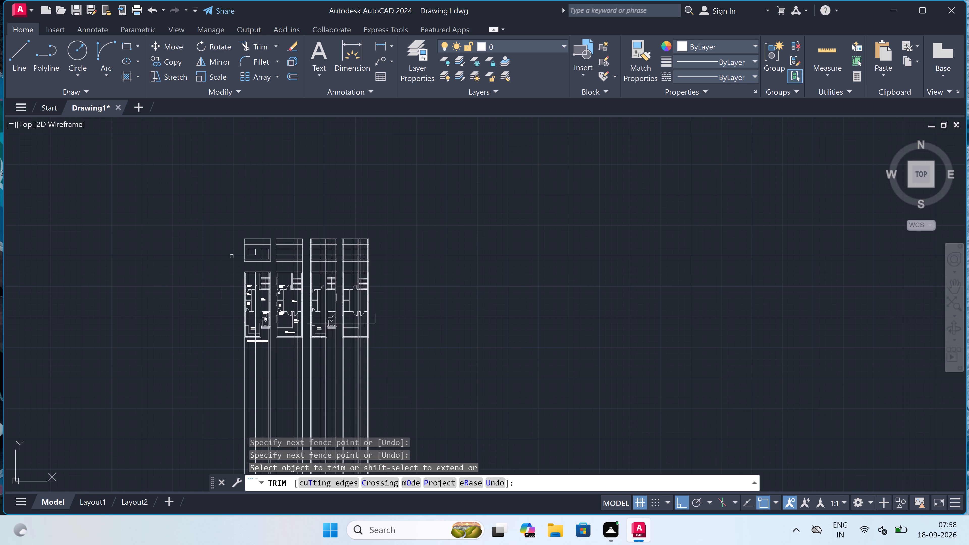
scroll(211, 285, "up", 3)
scroll(211, 285, "down", 1)
scroll(211, 285, "up", 1)
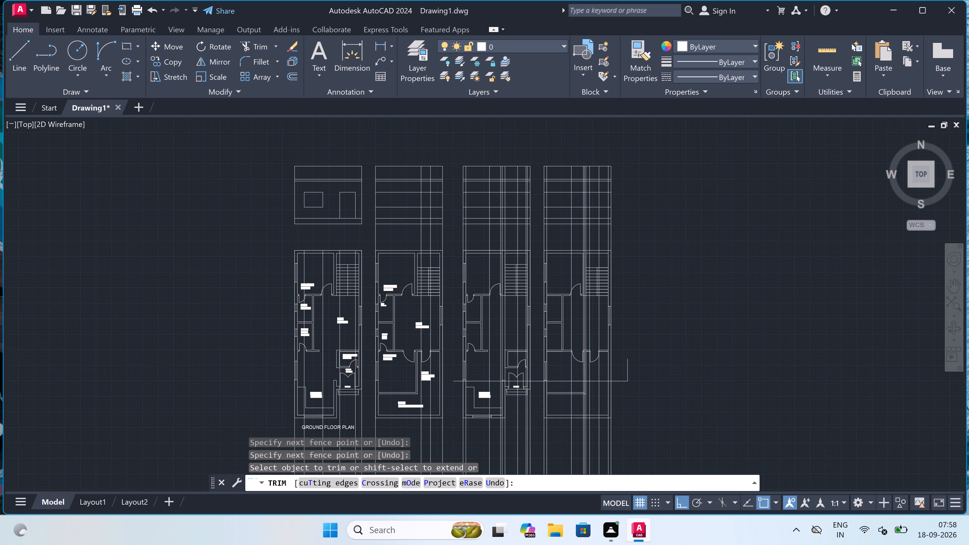
scroll(211, 285, "down", 1)
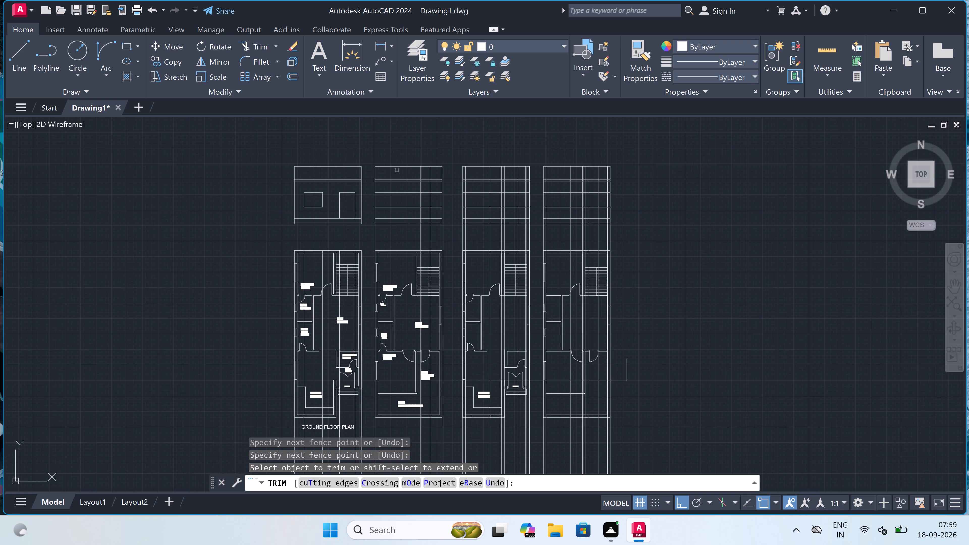
scroll(435, 166, "up", 3)
scroll(429, 184, "down", 1)
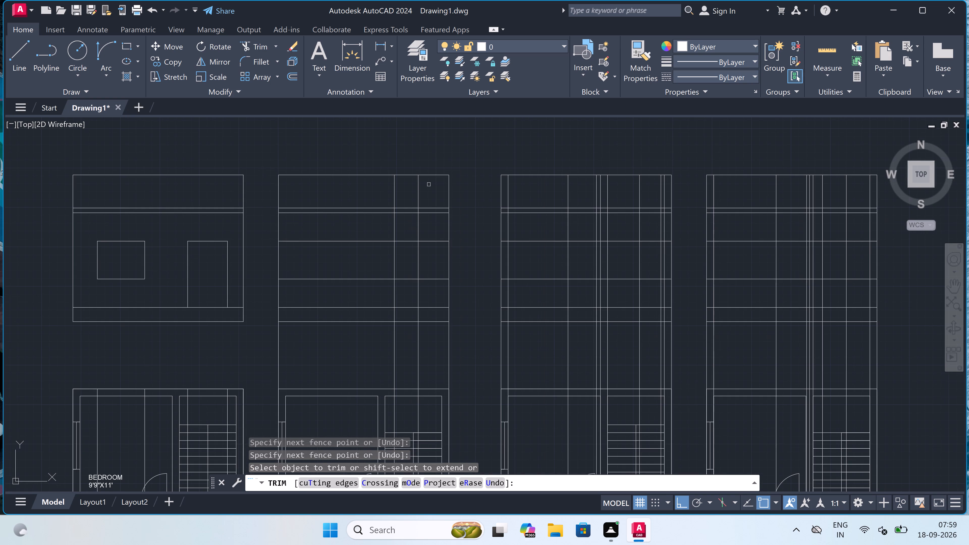
left_click(429, 185)
left_click(379, 190)
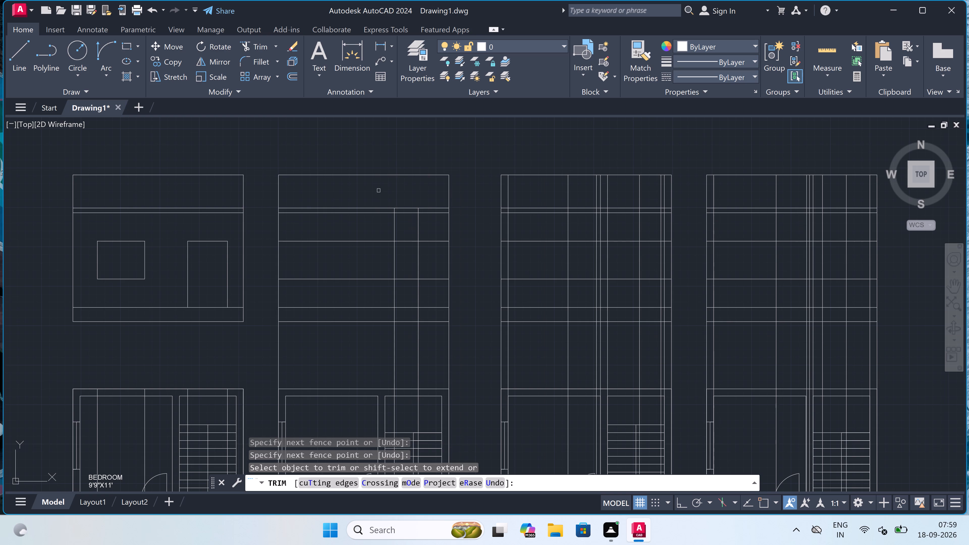
scroll(393, 199, "up", 3)
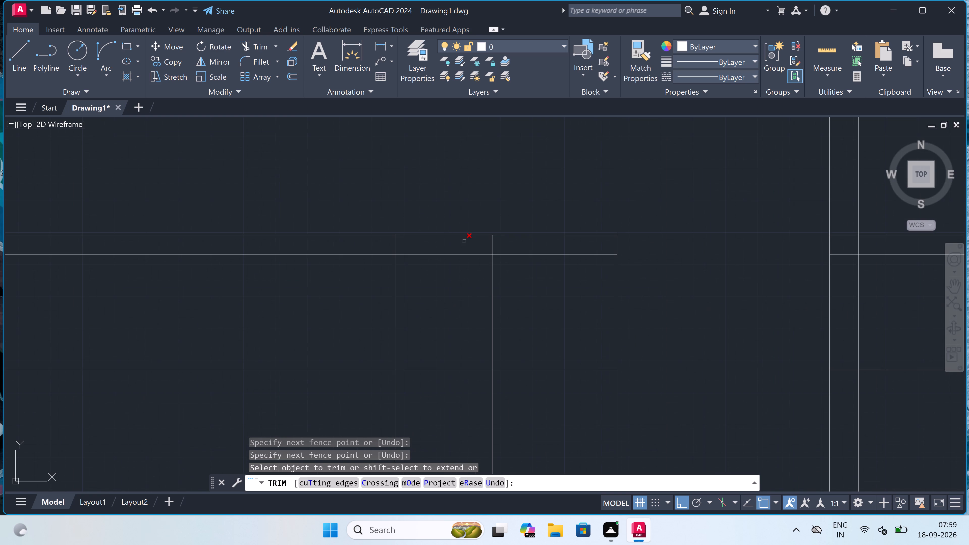
left_click(493, 245)
left_click(493, 245)
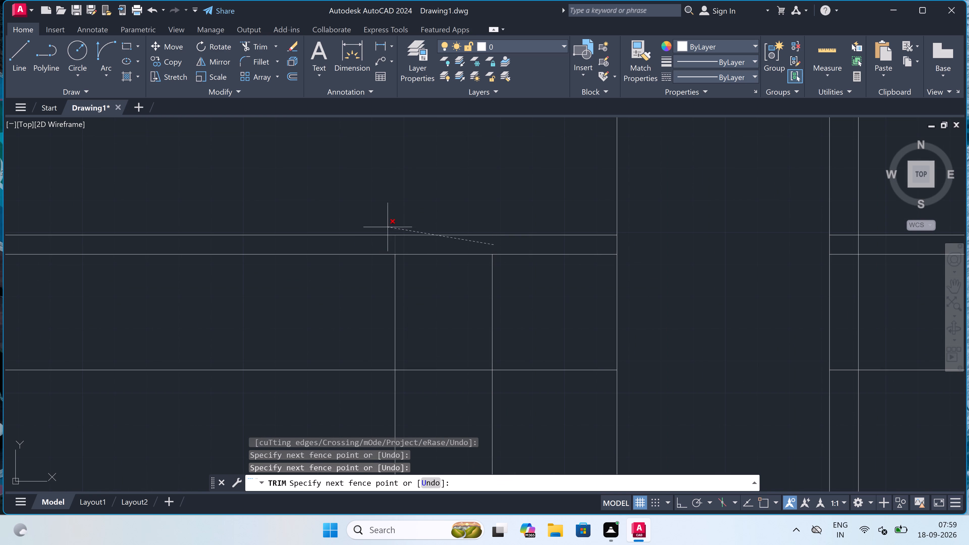
left_click(383, 242)
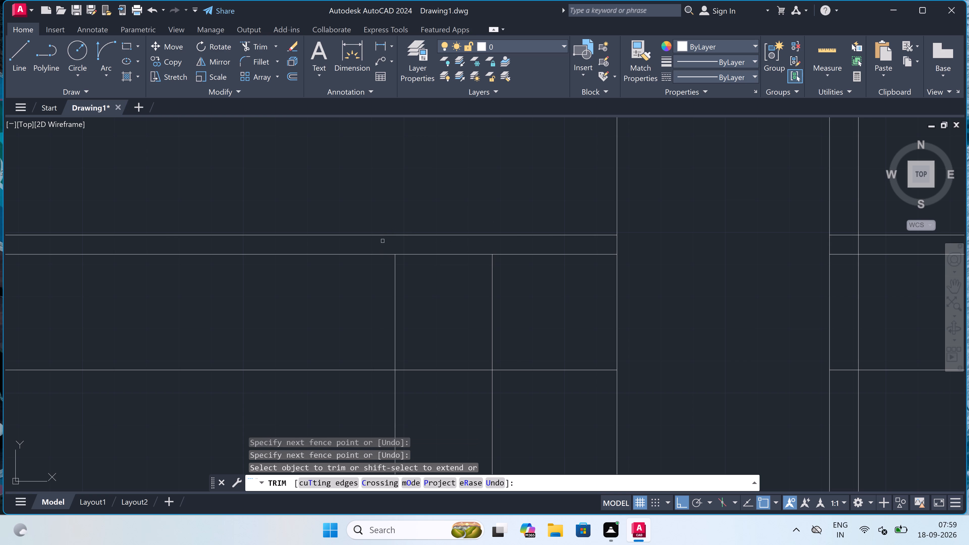
Trim the second elevation's two inner vertical lines between the thin slab band and the opening's head line.
scroll(383, 241, "down", 3)
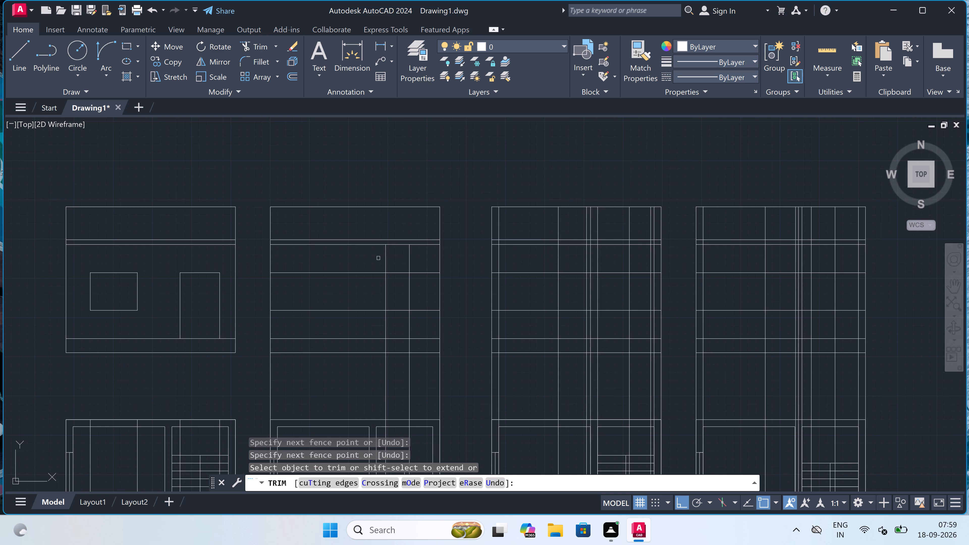
scroll(378, 258, "up", 2)
left_click(379, 258)
left_click(466, 259)
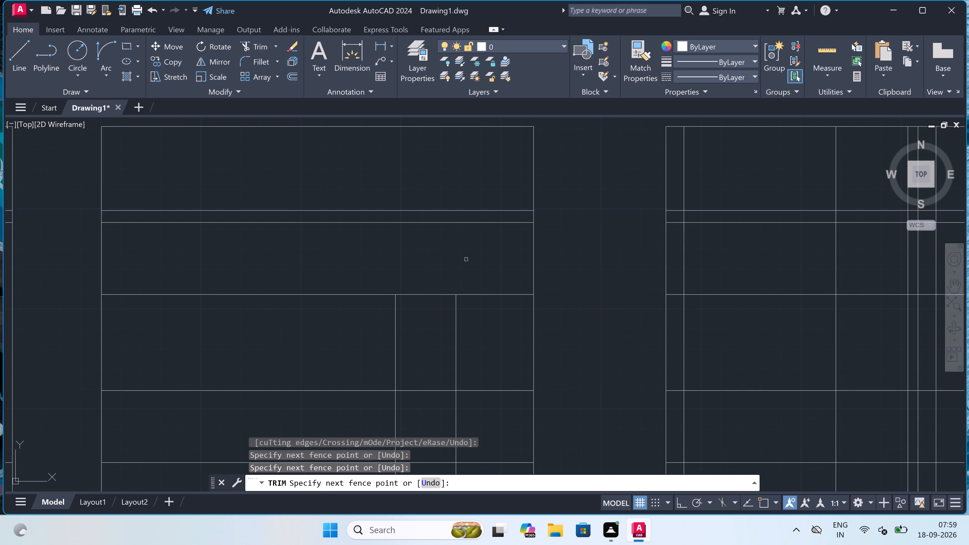
Trim the second elevation's head and sill lines on both sides of the inner verticals, plus the sill line between them, to form a door opening.
scroll(467, 258, "down", 4)
scroll(467, 259, "up", 2)
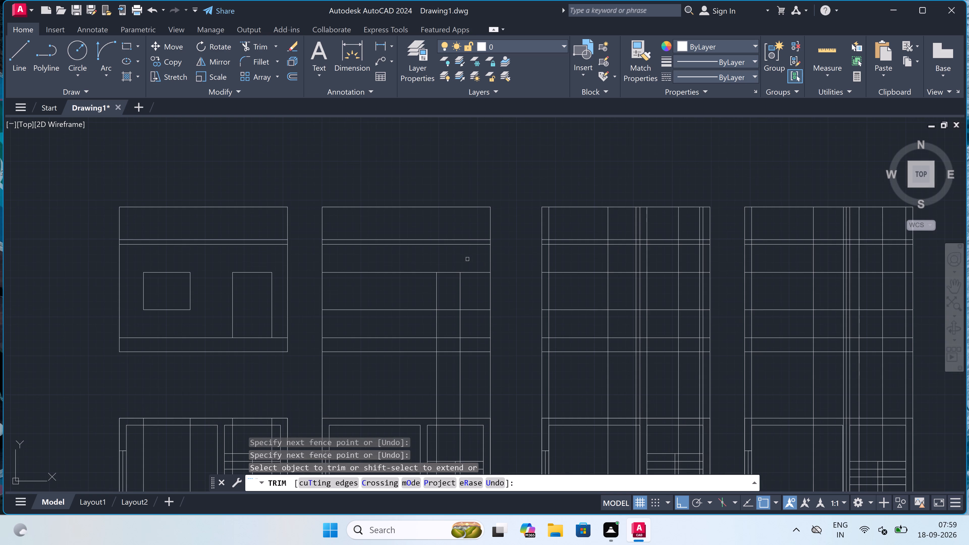
left_click(468, 259)
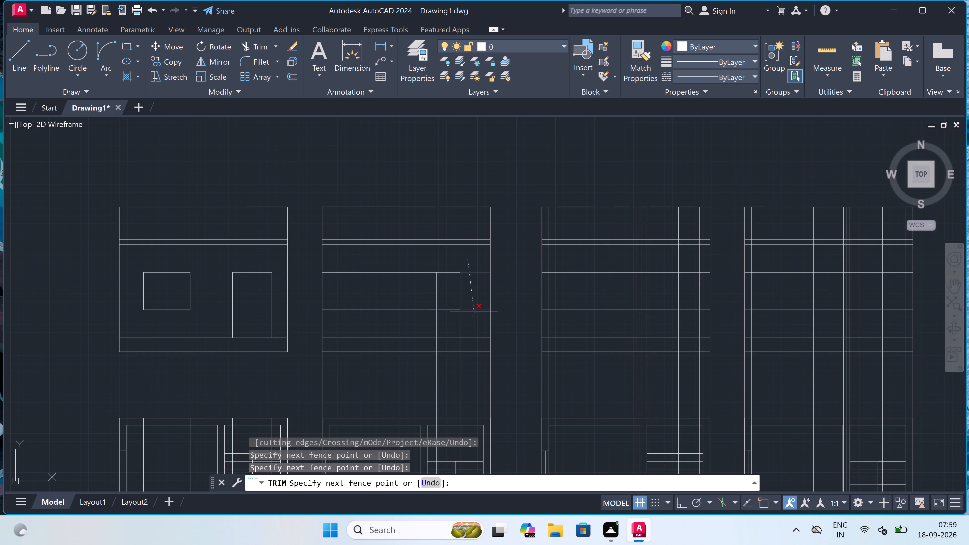
left_click(477, 310)
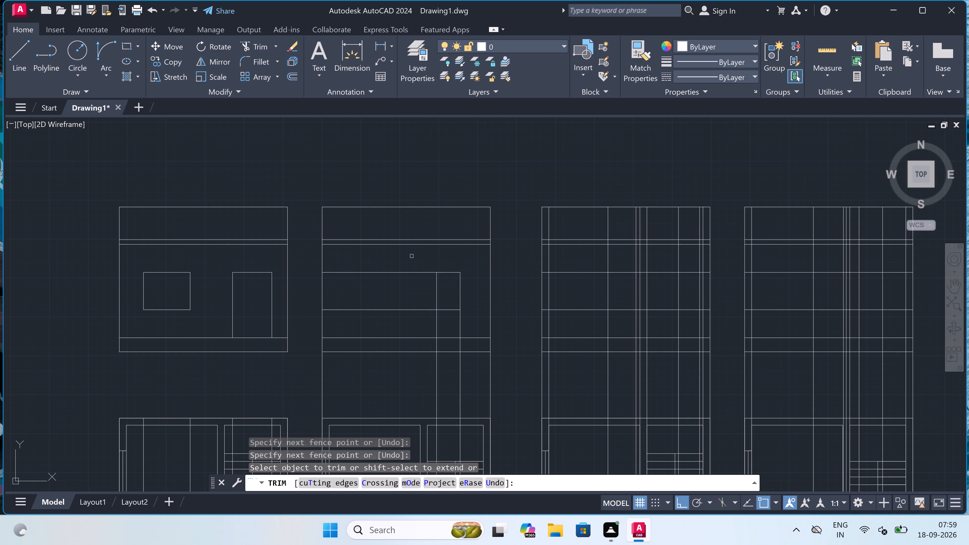
left_click(404, 263)
left_click(389, 311)
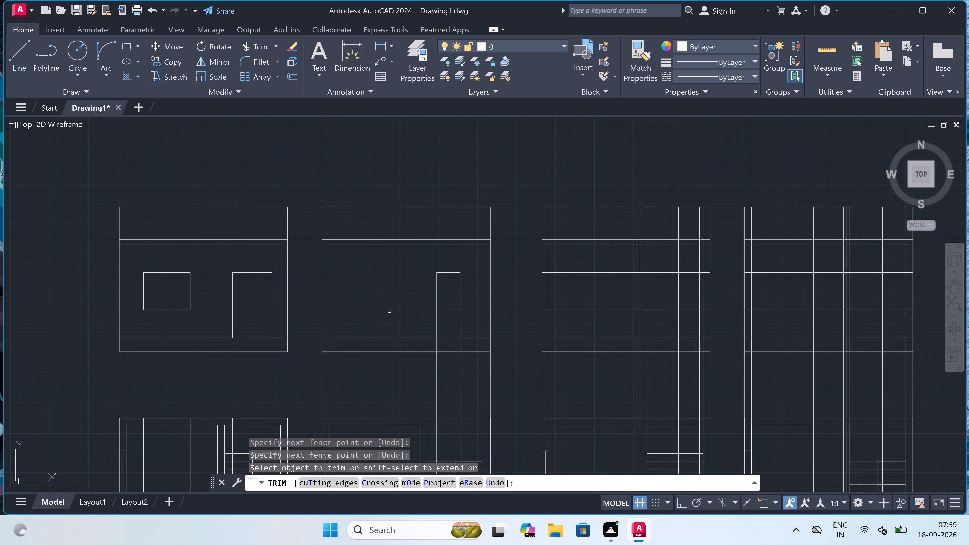
left_click(441, 303)
left_click(441, 314)
Trim all vertical lines between the second elevation's base and the floor plan below it.
scroll(441, 314, "down", 2)
scroll(440, 314, "up", 1)
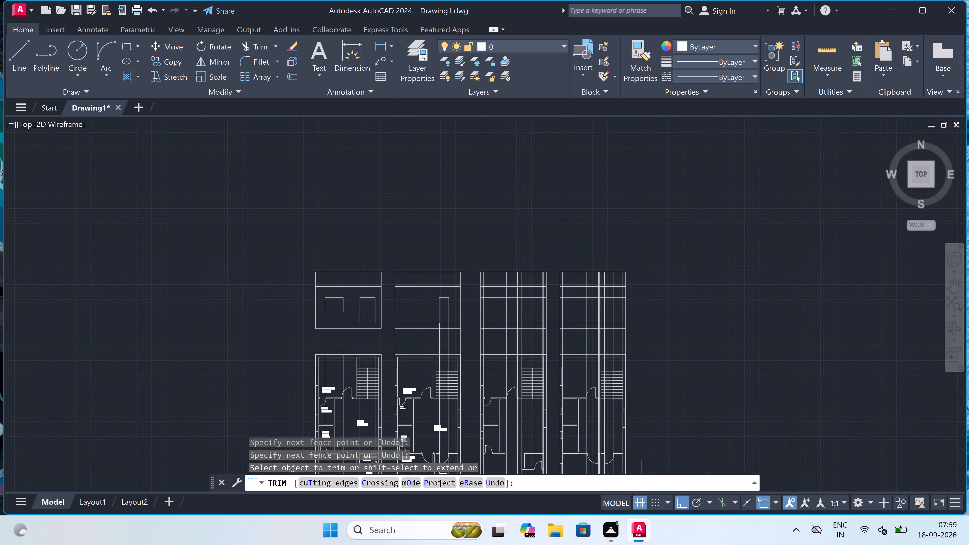
scroll(440, 314, "up", 2)
scroll(330, 342, "down", 2)
scroll(319, 382, "up", 1)
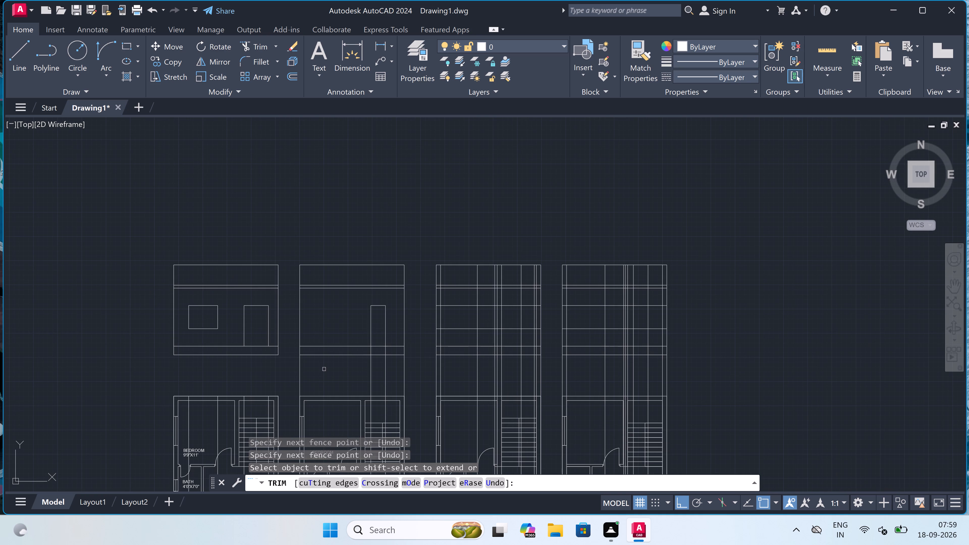
scroll(319, 381, "up", 1)
left_click(234, 365)
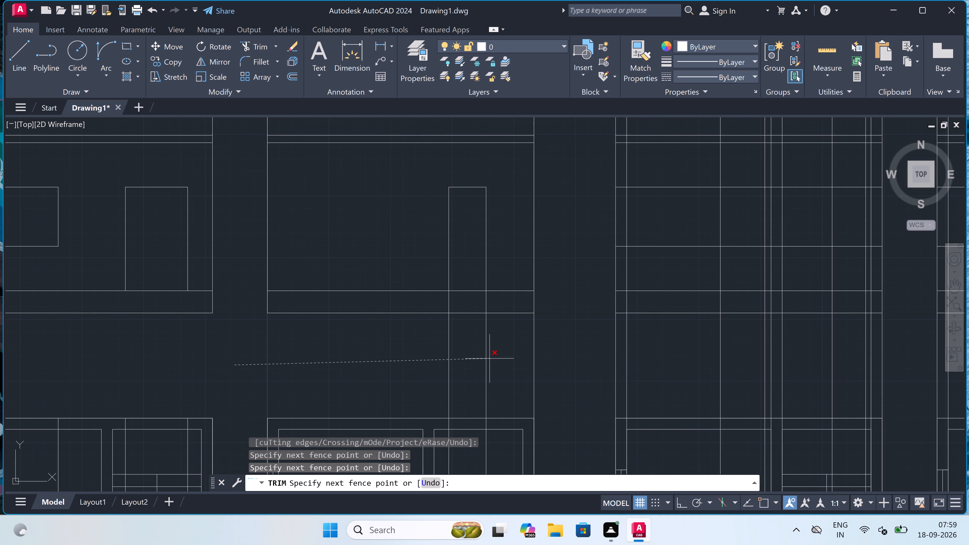
left_click(548, 353)
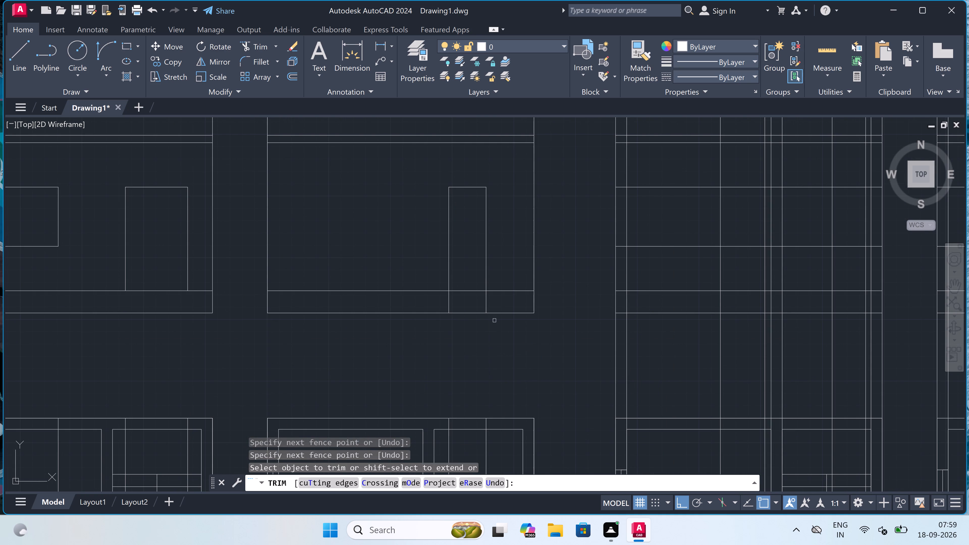
Trim the second elevation's two door lines through the bottom slab band and end the Trim command.
scroll(486, 312, "up", 1)
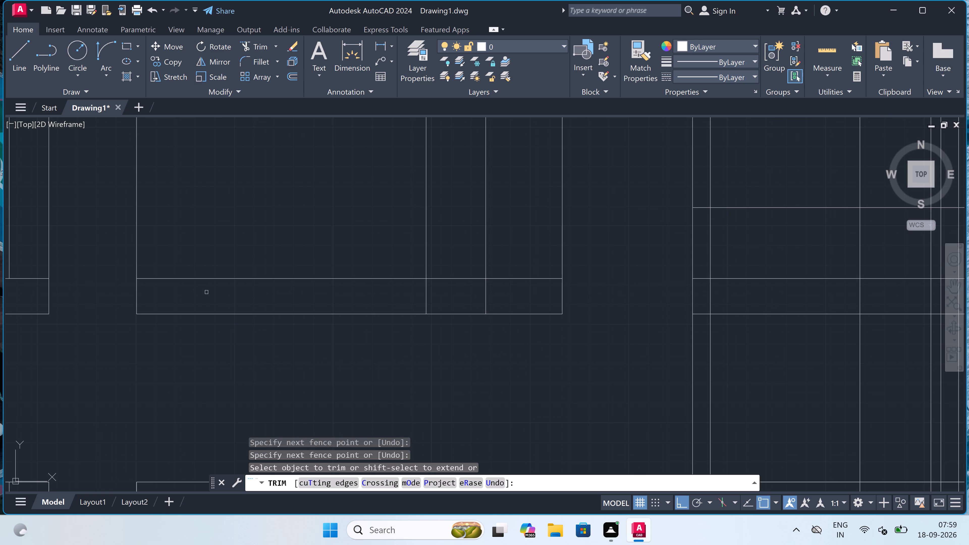
double_click(368, 299)
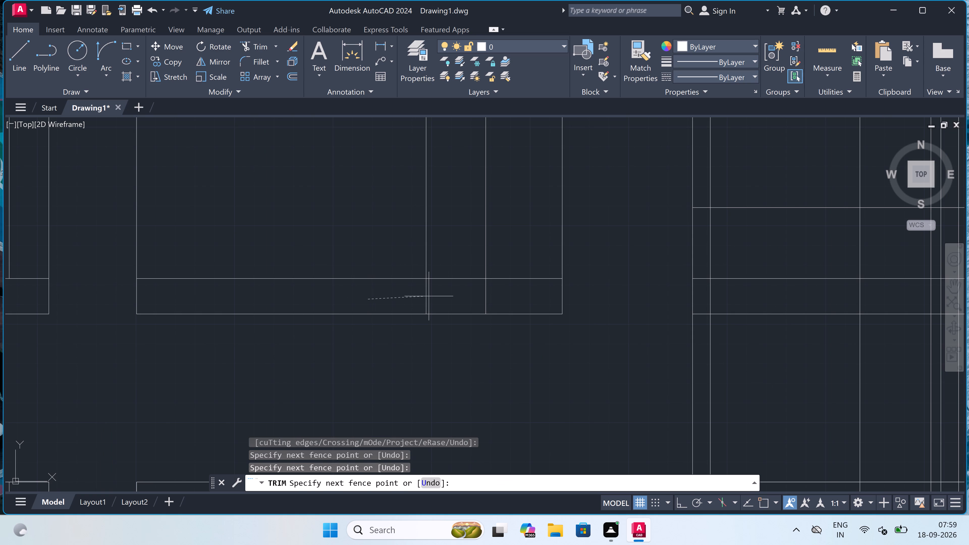
left_click(496, 293)
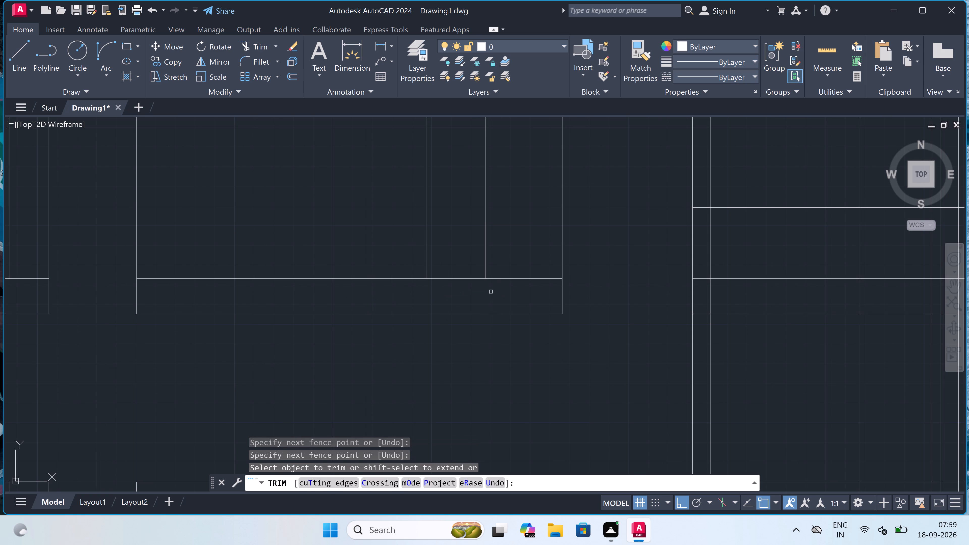
key("Escape")
Copy the second elevation from its lower-left slab corner onto the left end of the first elevation's thin upper slab band, with Ortho off.
scroll(421, 265, "down", 4)
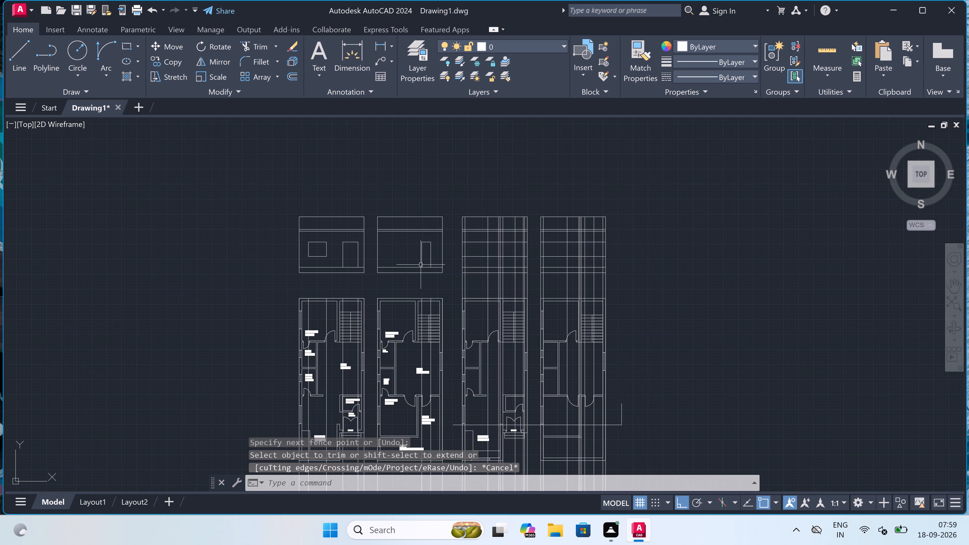
scroll(421, 265, "down", 1)
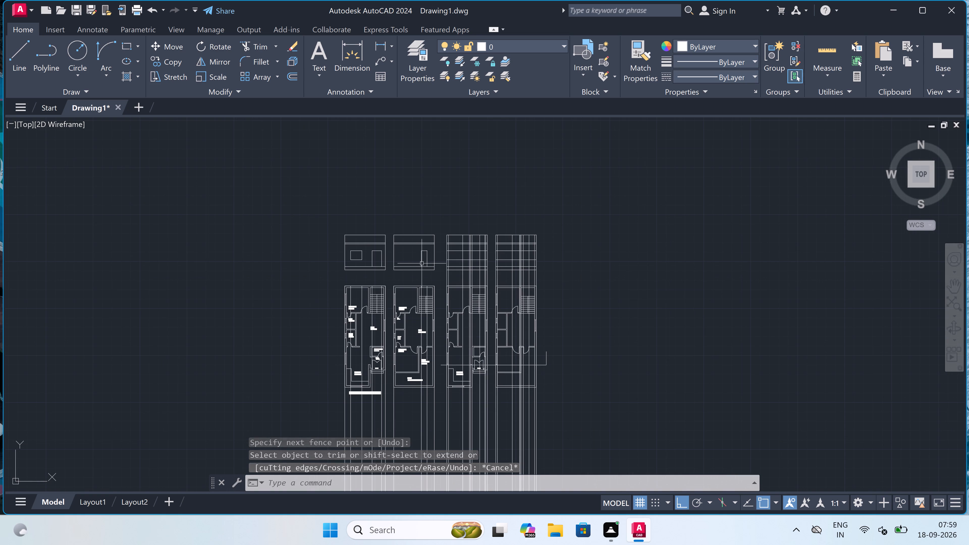
scroll(422, 263, "up", 3)
scroll(423, 260, "down", 2)
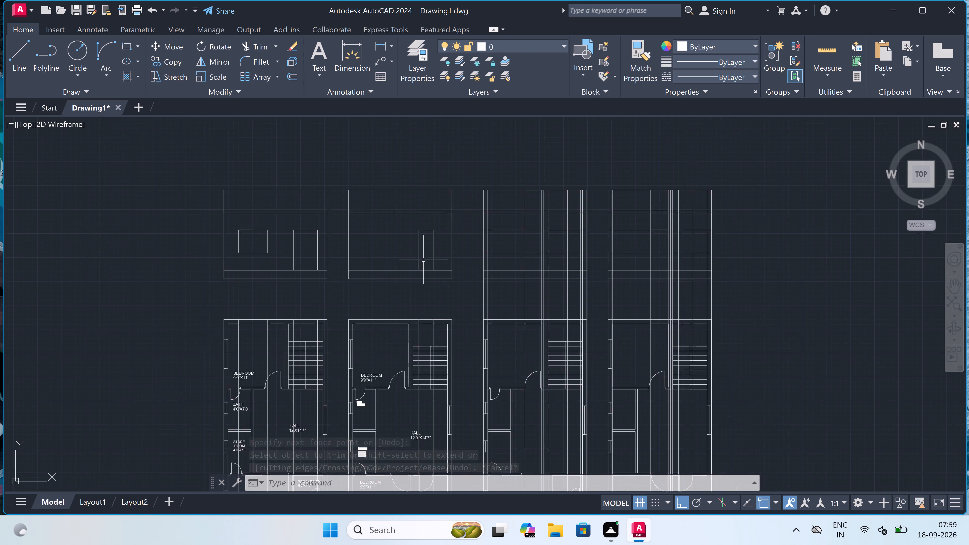
scroll(406, 218, "up", 1)
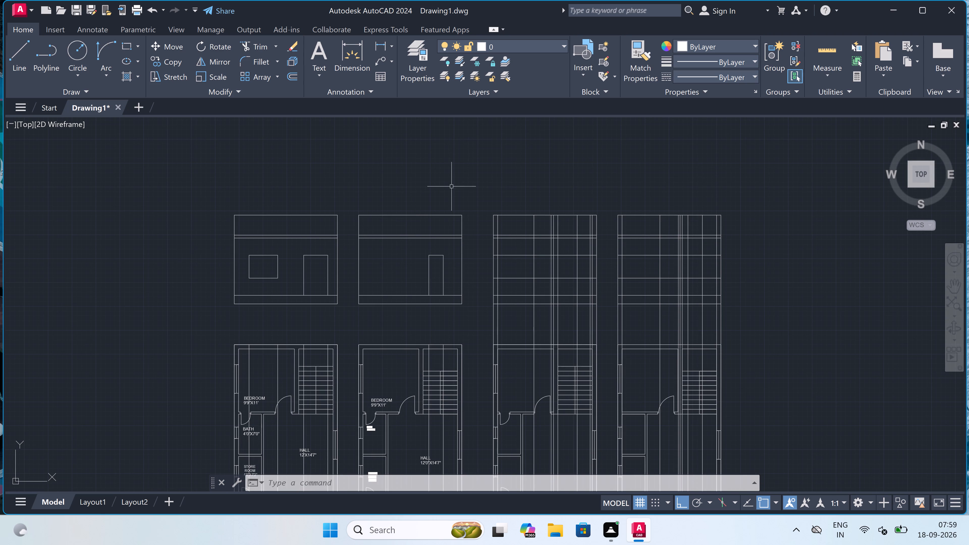
scroll(466, 195, "up", 2)
scroll(468, 198, "down", 1)
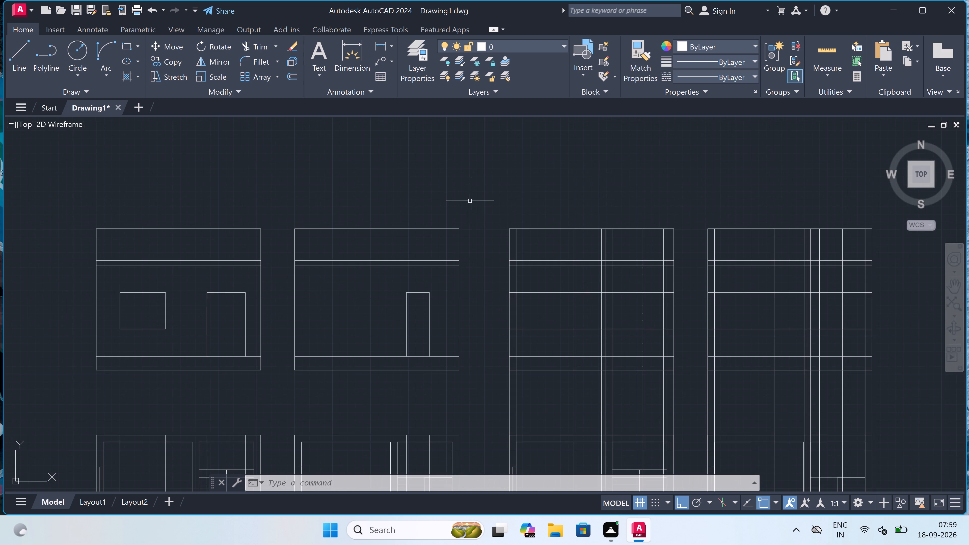
left_click(473, 204)
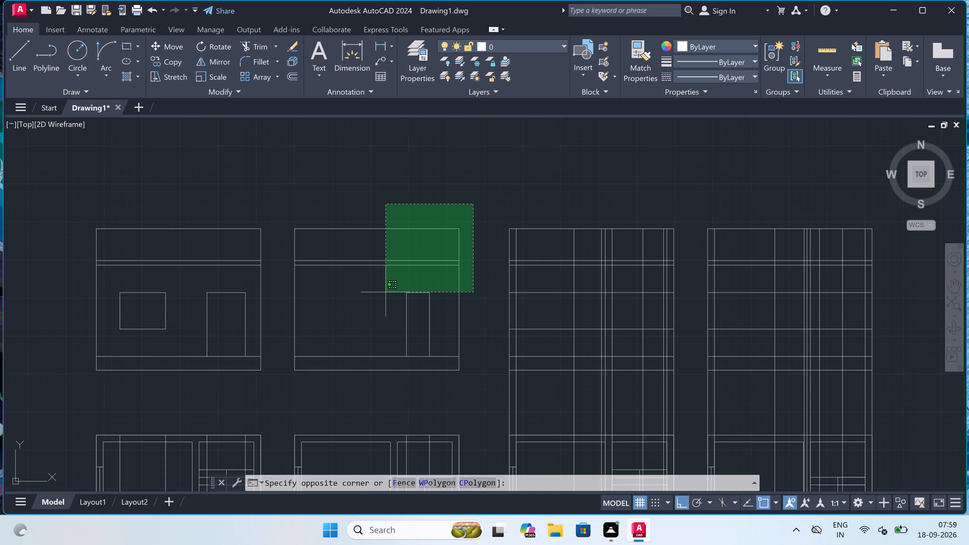
double_click(282, 331)
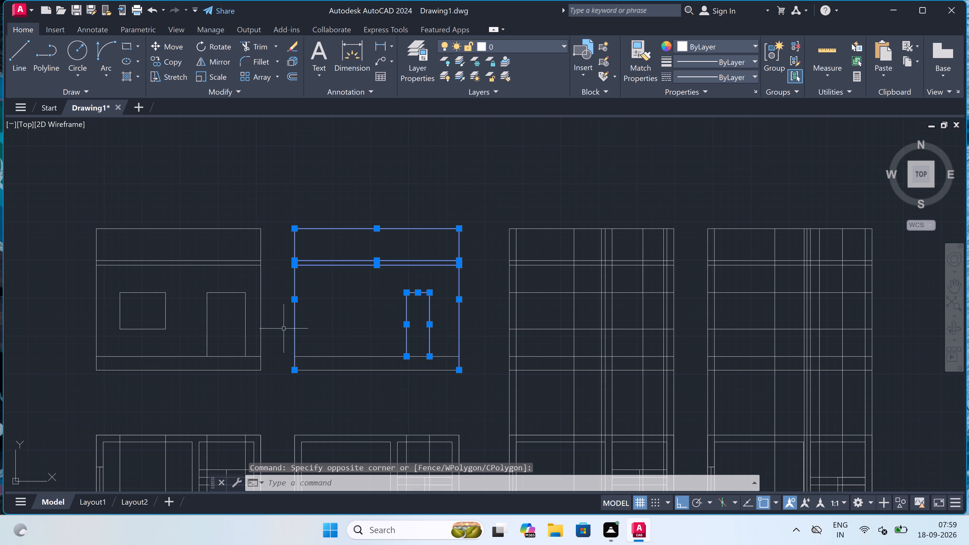
left_click(154, 65)
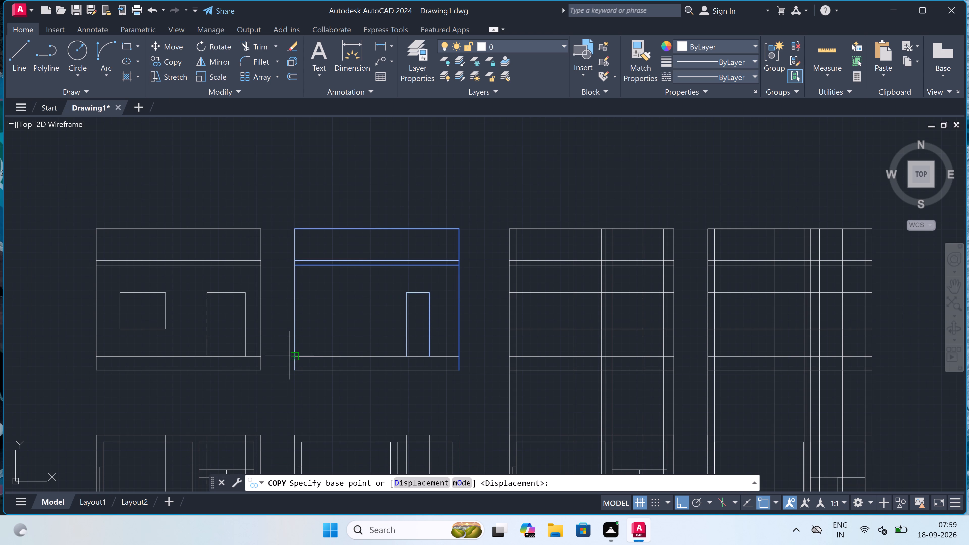
left_click_drag(293, 356, 293, 352)
scroll(299, 341, "down", 2)
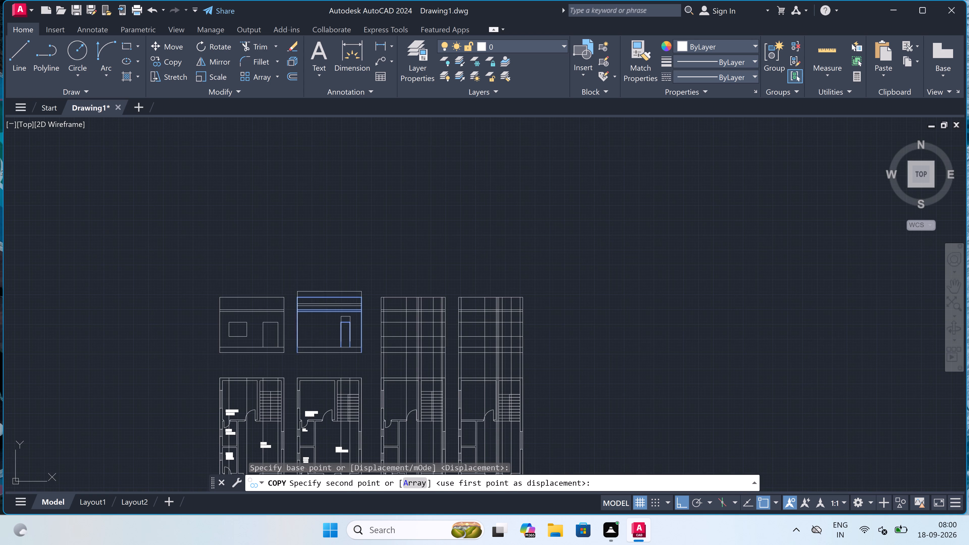
key("F8")
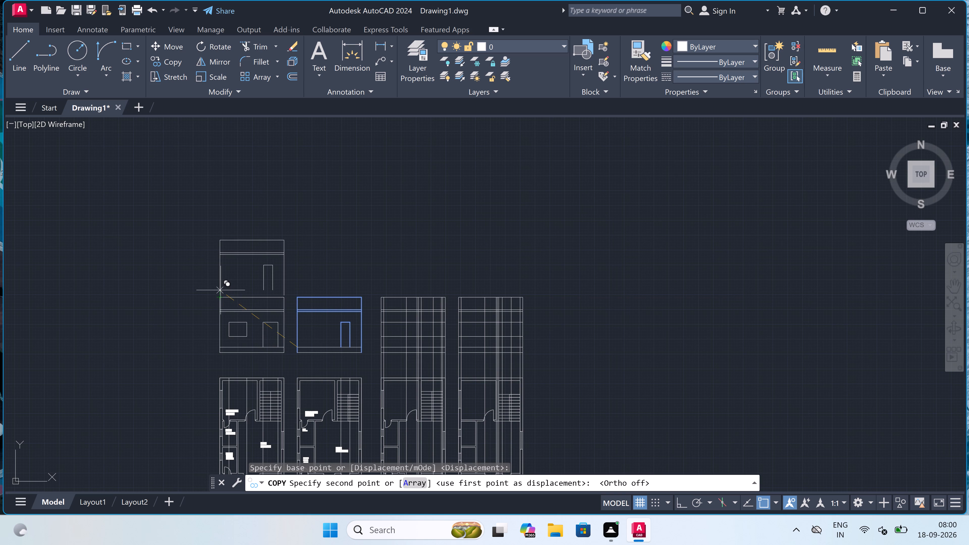
scroll(221, 290, "up", 3)
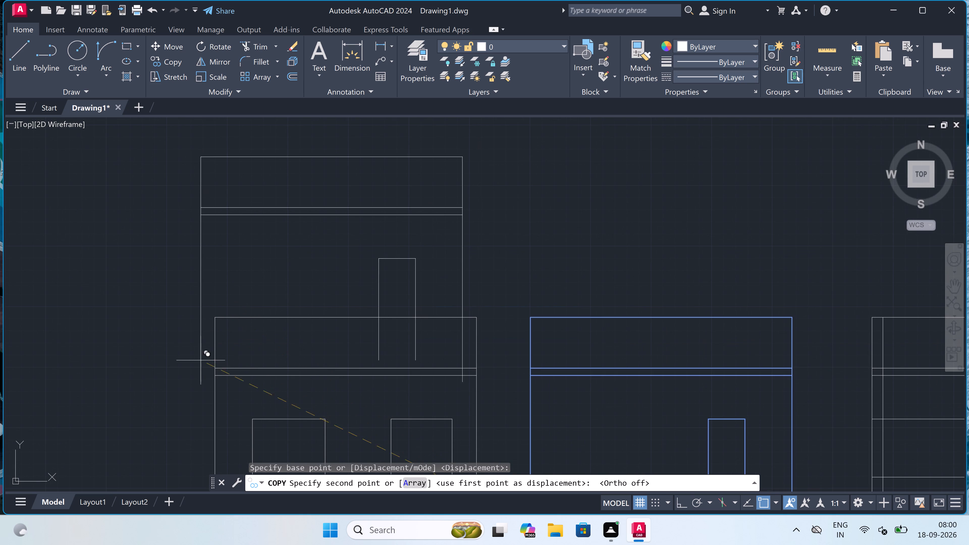
double_click(215, 365)
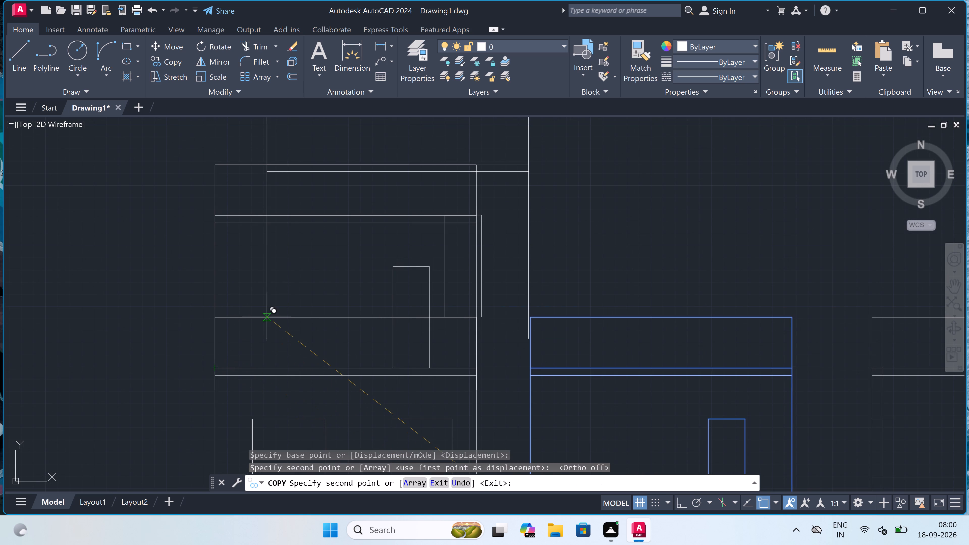
key("Escape")
Delete the original second elevation standing beside the stacked two-storey elevation.
scroll(298, 275, "down", 4)
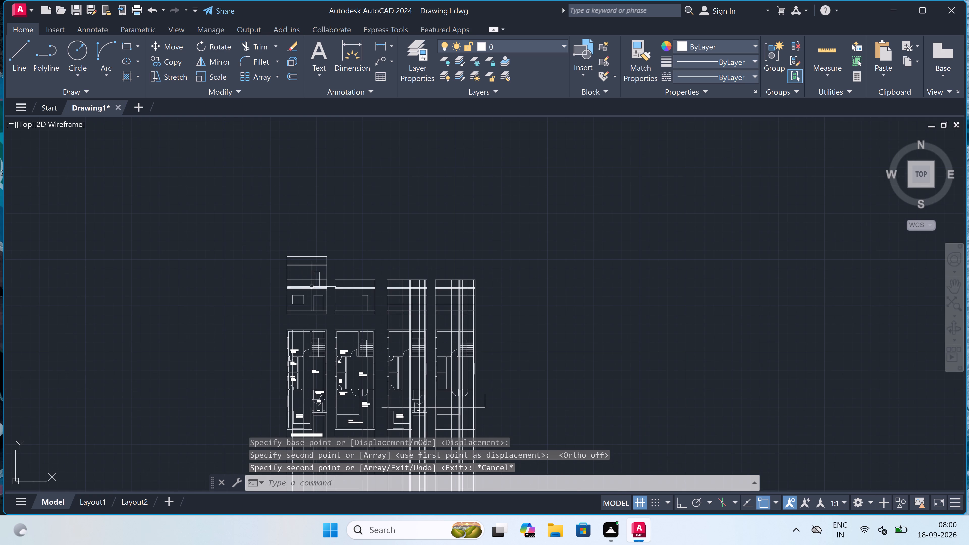
scroll(317, 293, "up", 2)
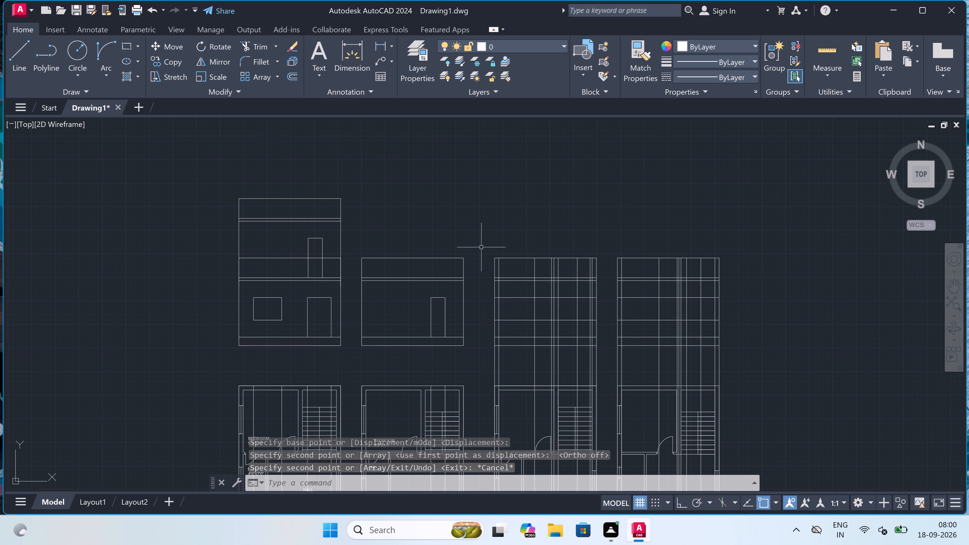
left_click(482, 246)
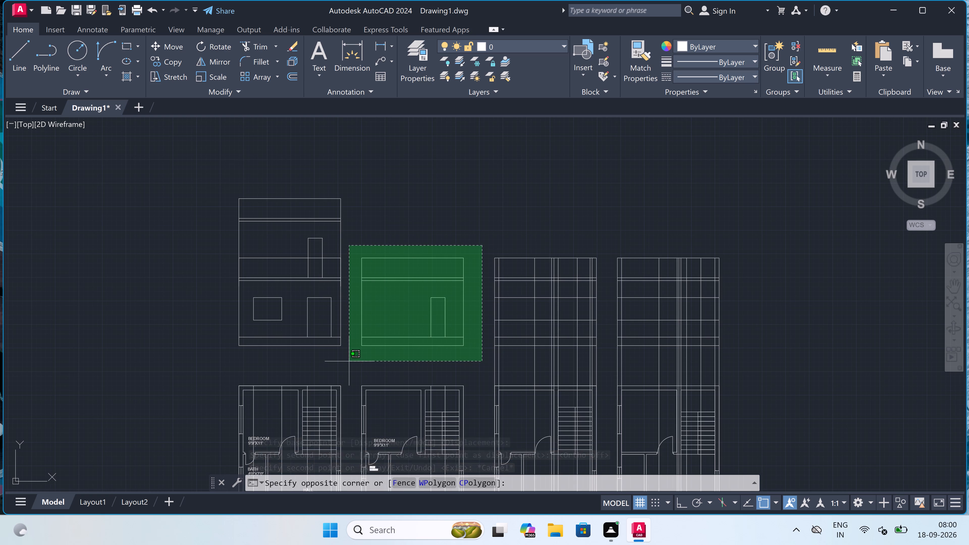
left_click(352, 355)
key("Delete")
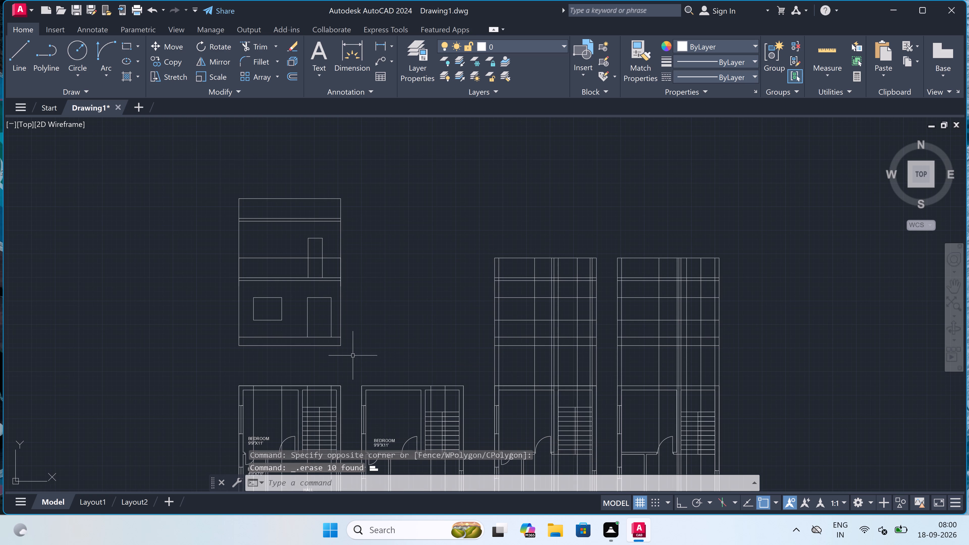
With Ortho on, draw a line 2' outward from the stacked elevation's bottom-left corner and about 27'-6" up past its top.
scroll(356, 345, "down", 1)
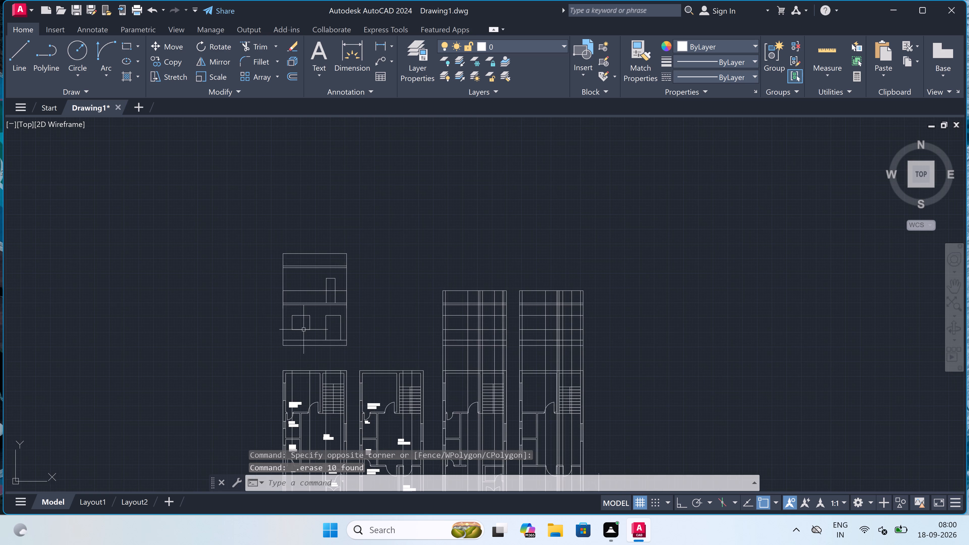
scroll(304, 330, "up", 2)
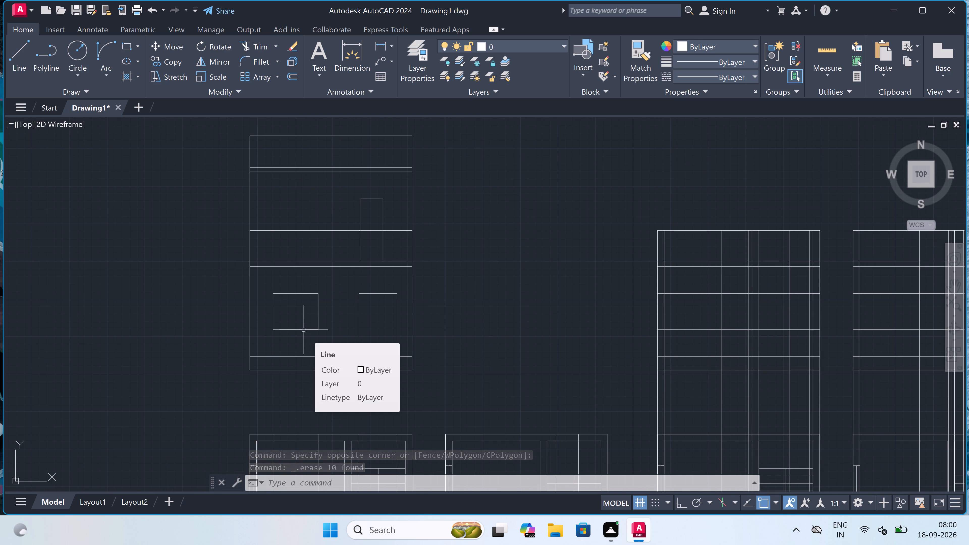
scroll(304, 330, "down", 1)
scroll(265, 248, "up", 2)
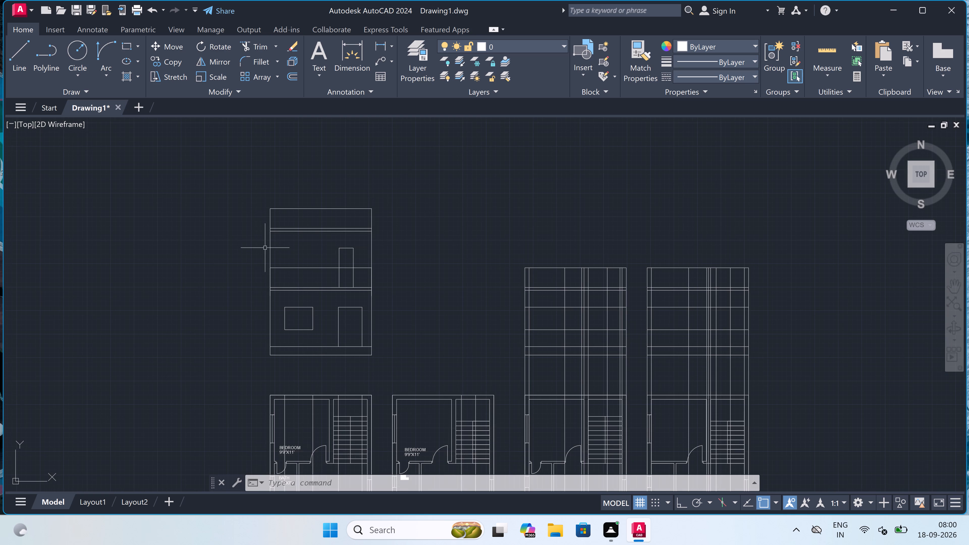
scroll(270, 250, "down", 1)
left_click(270, 251)
key("l")
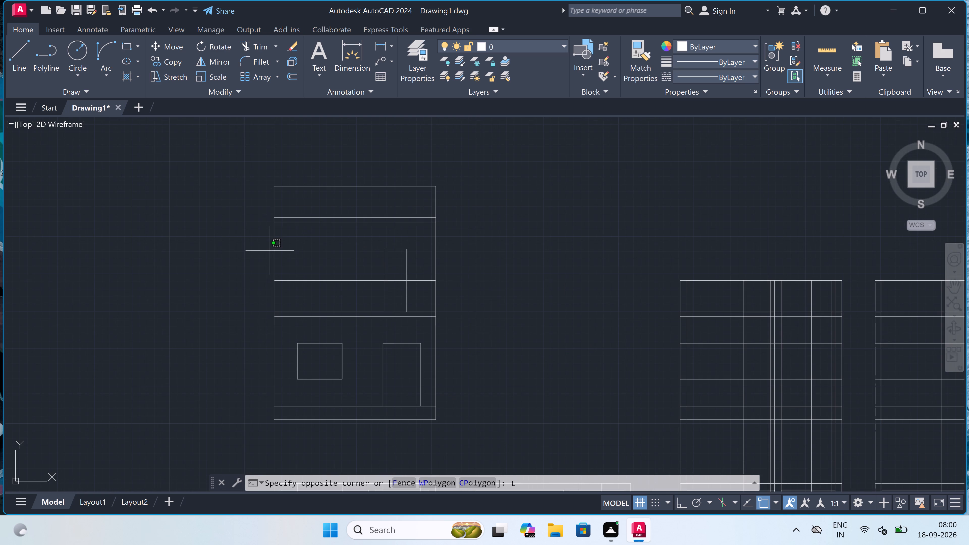
key("space")
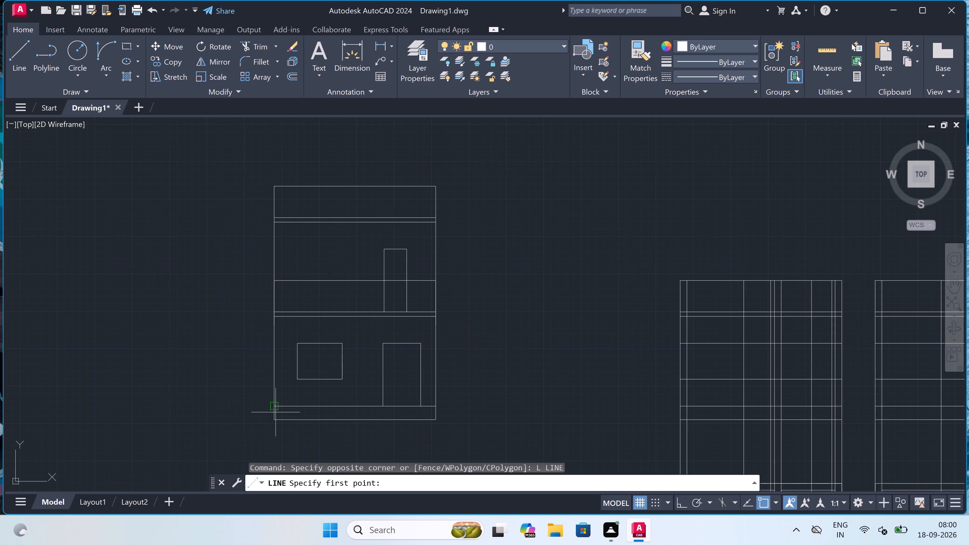
left_click(277, 417)
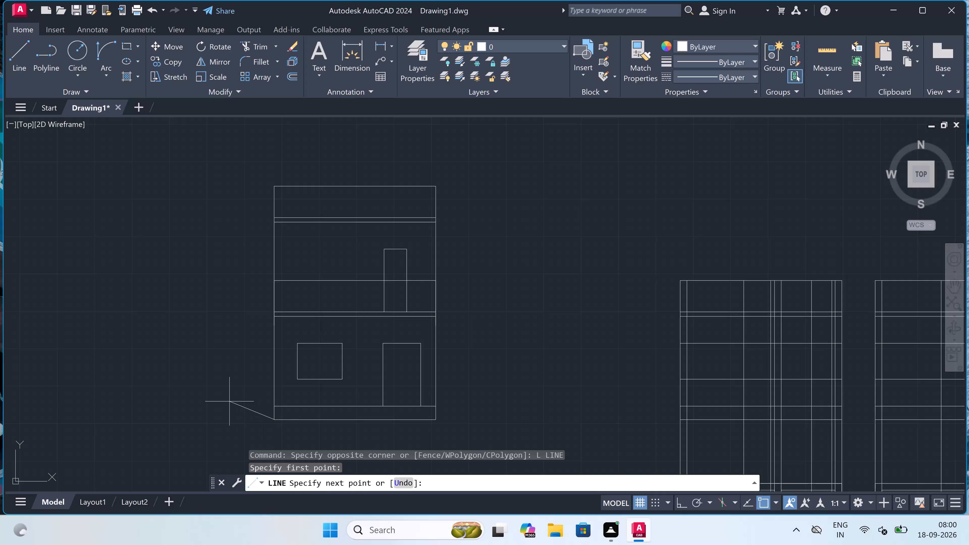
key("F8")
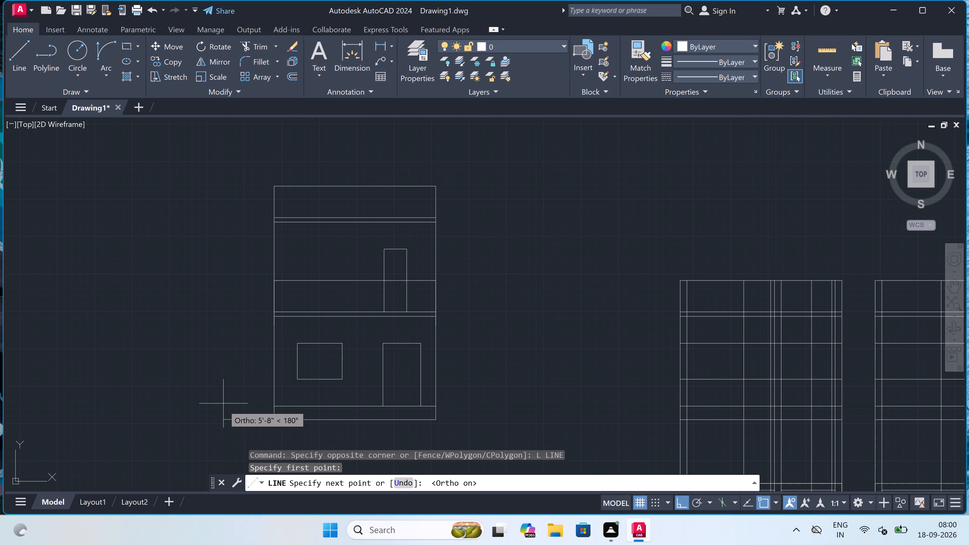
type("2'")
key("space")
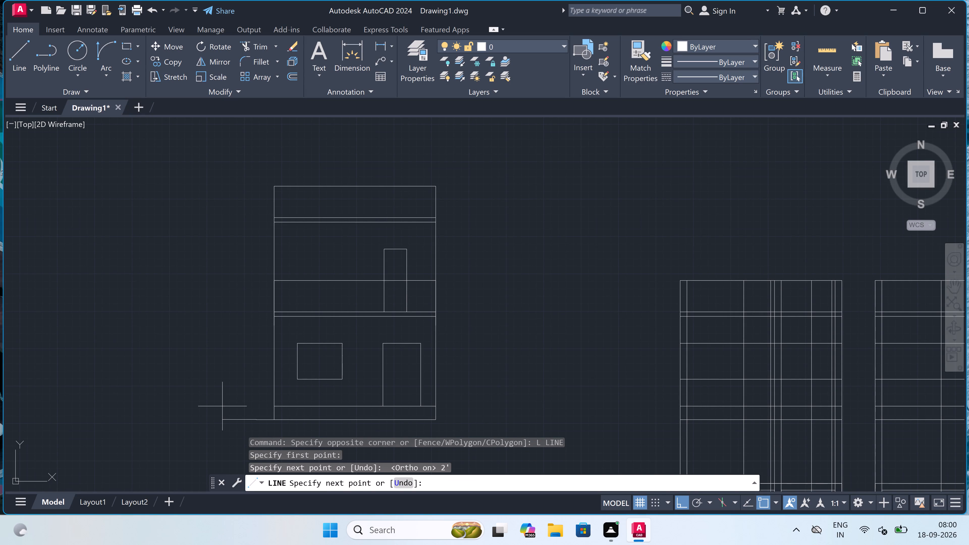
left_click(254, 173)
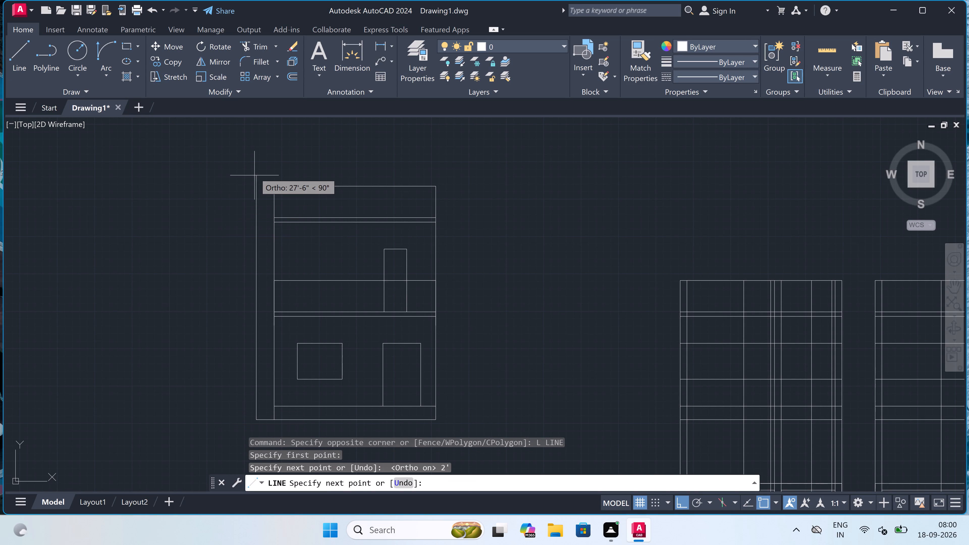
key("Escape")
Draw a line 2' outward from the stacked elevation's bottom-right corner and vertically up past its top.
key("l")
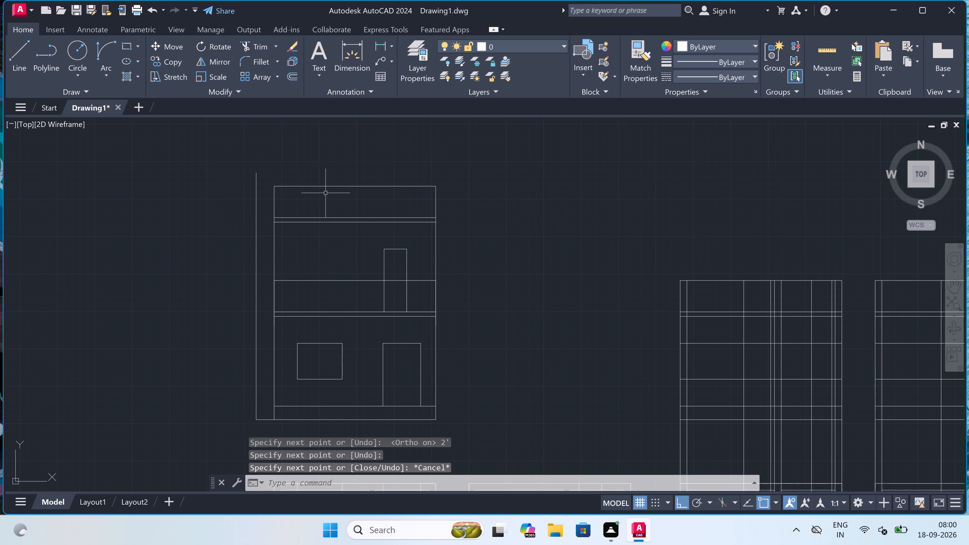
key("space")
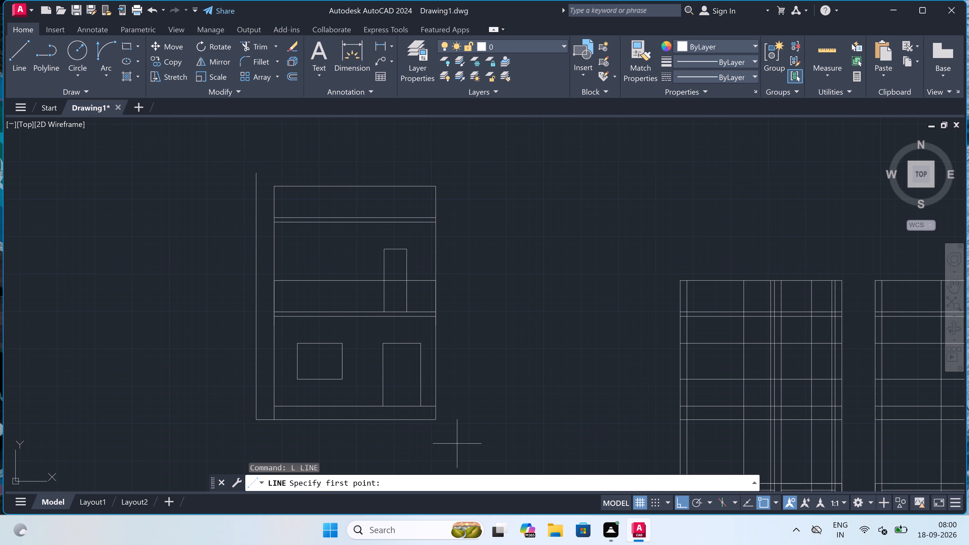
left_click(435, 420)
type("2'")
key("space")
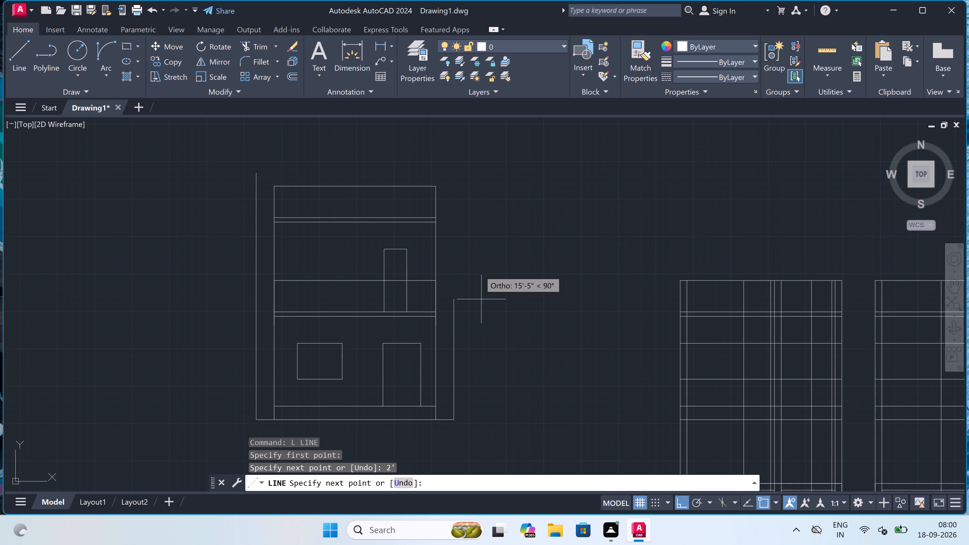
left_click(456, 159)
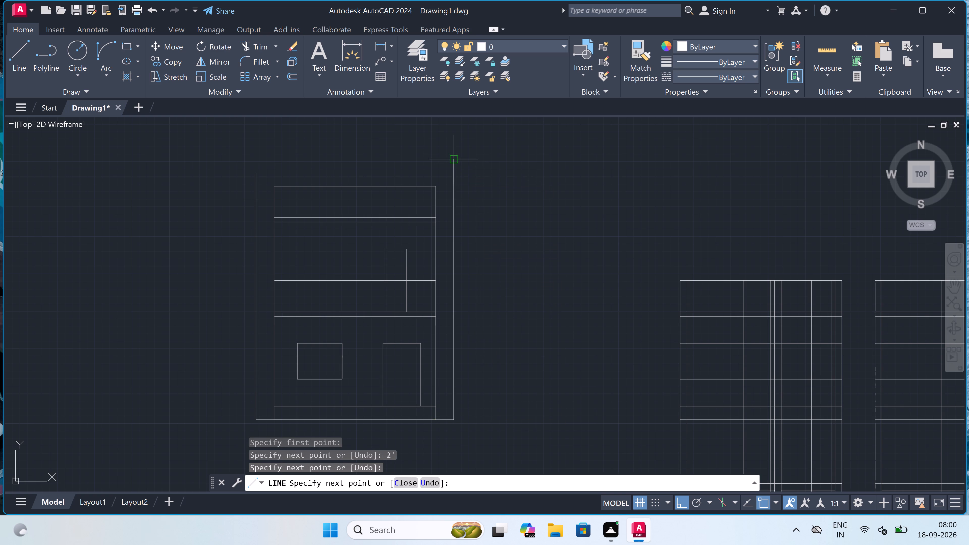
key("Escape")
Extend the stacked elevation's top line and two upper slab lines to the new outer verticals on both sides.
key("e")
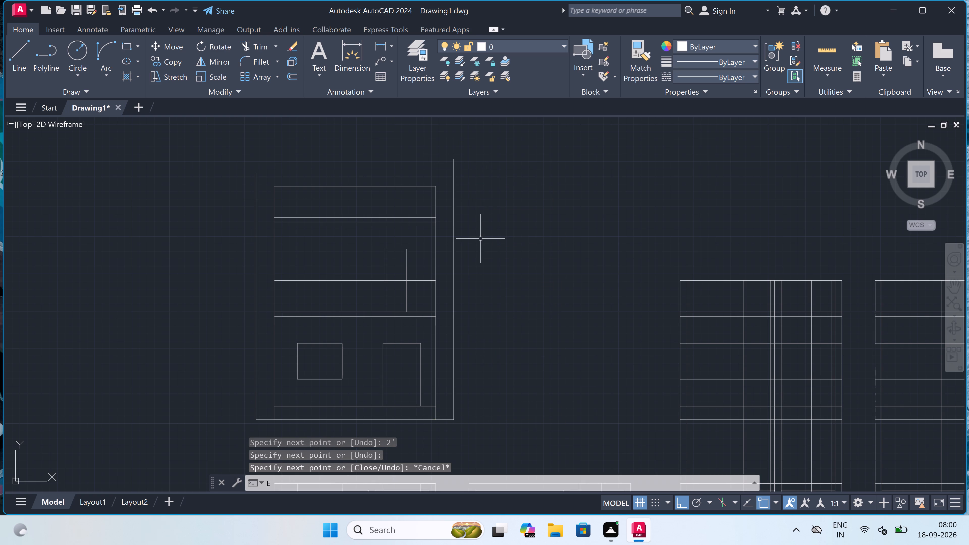
key("x")
key("space")
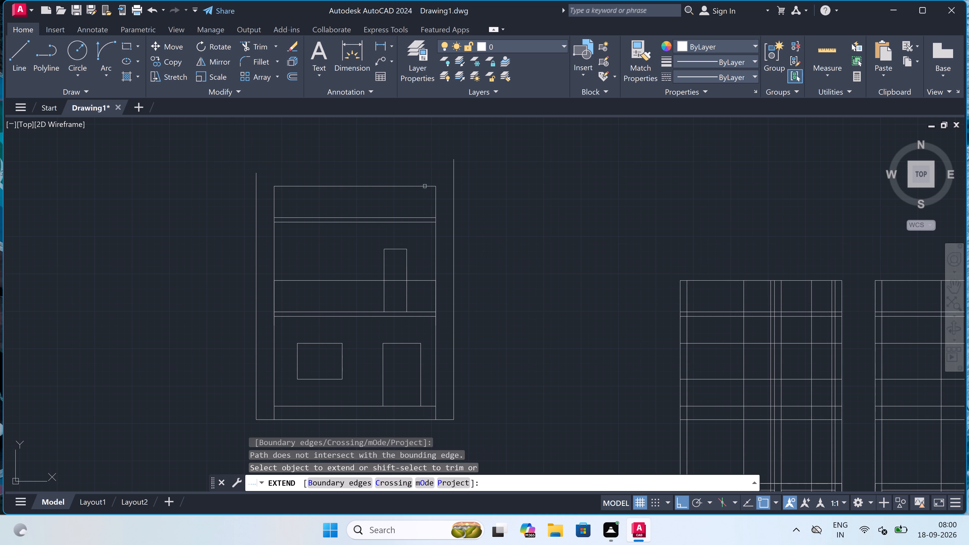
left_click(424, 182)
left_click(425, 247)
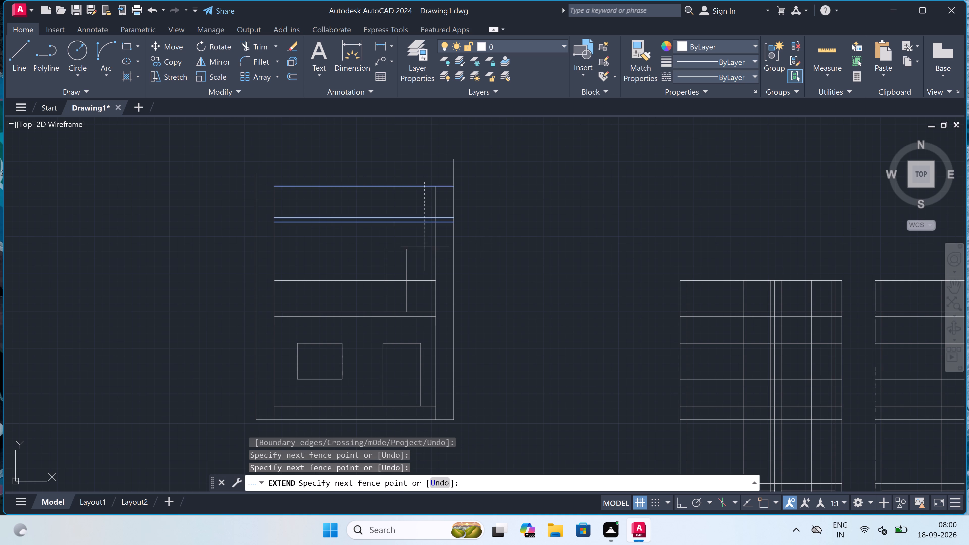
left_click(351, 151)
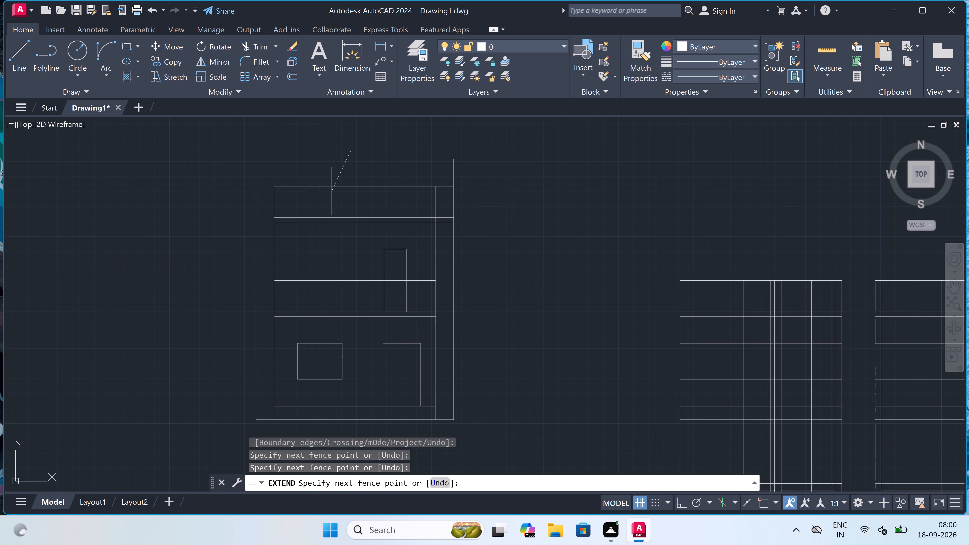
left_click(307, 233)
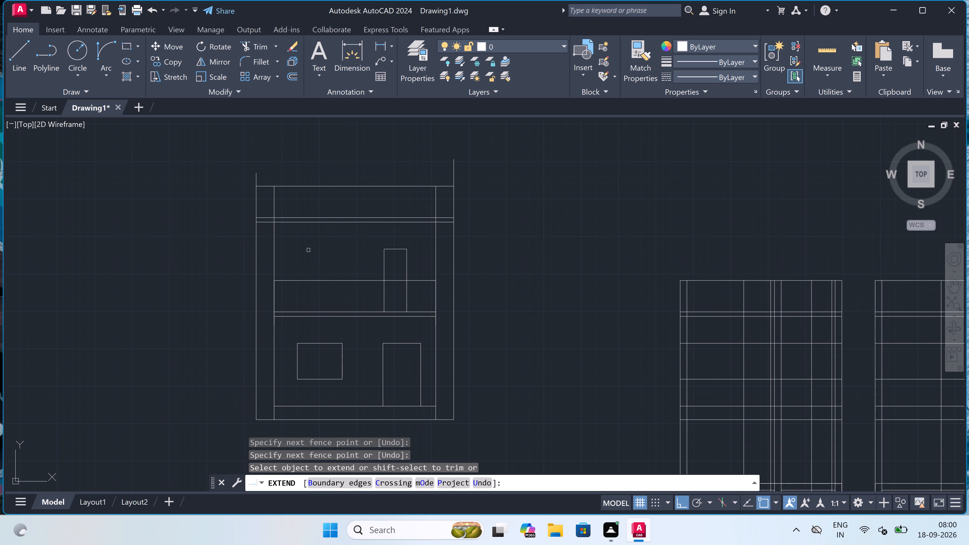
Extend the two middle floor slab lines and the horizontal line above them to the outer verticals on both sides.
left_click(302, 297)
left_click(289, 339)
left_click(287, 267)
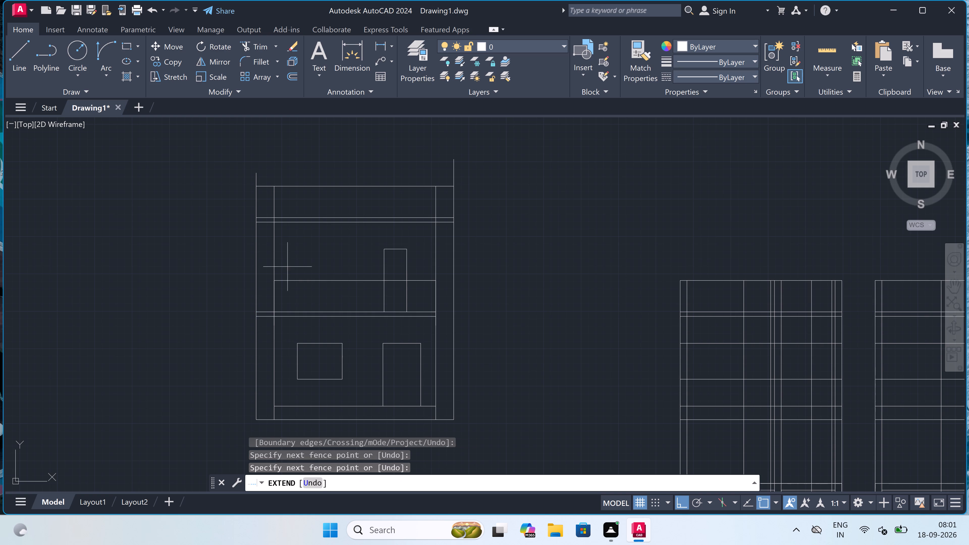
left_click(294, 308)
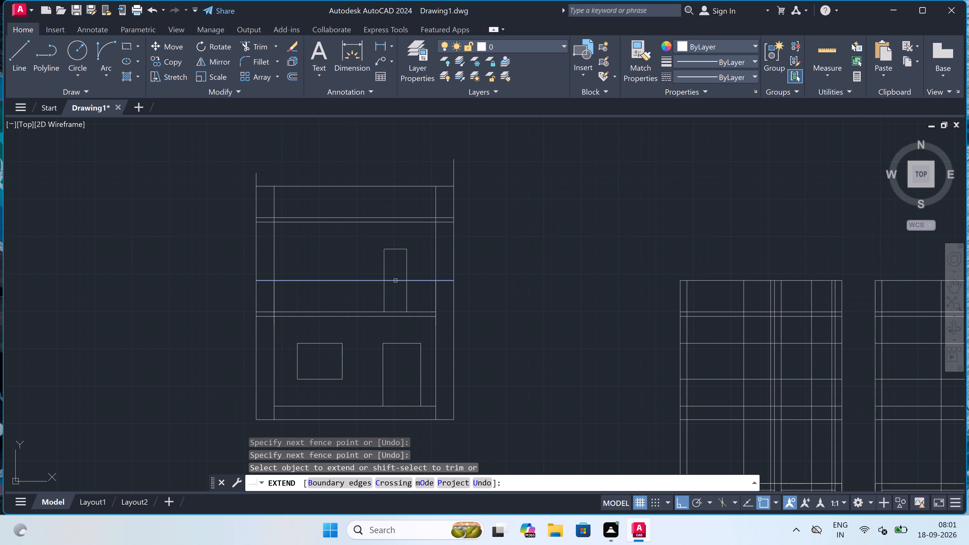
left_click(428, 267)
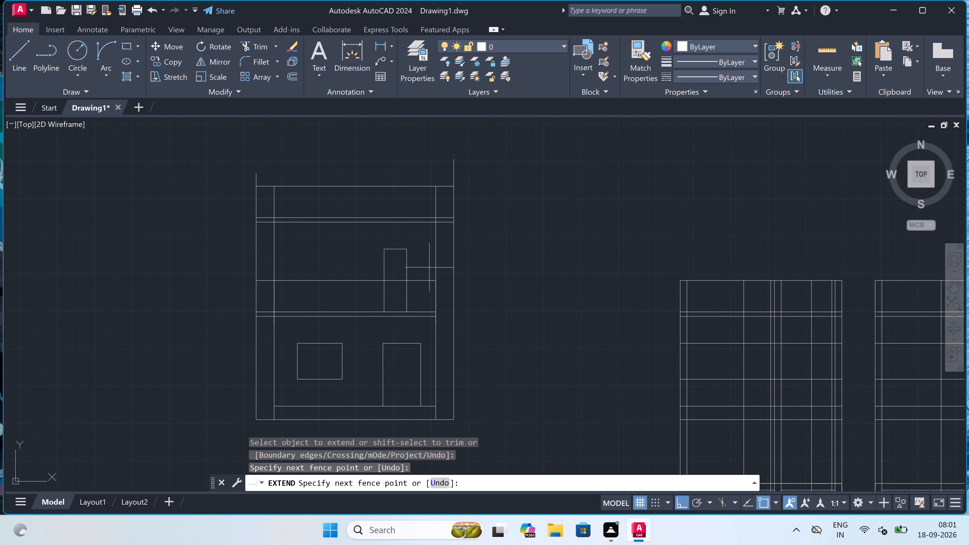
left_click(427, 331)
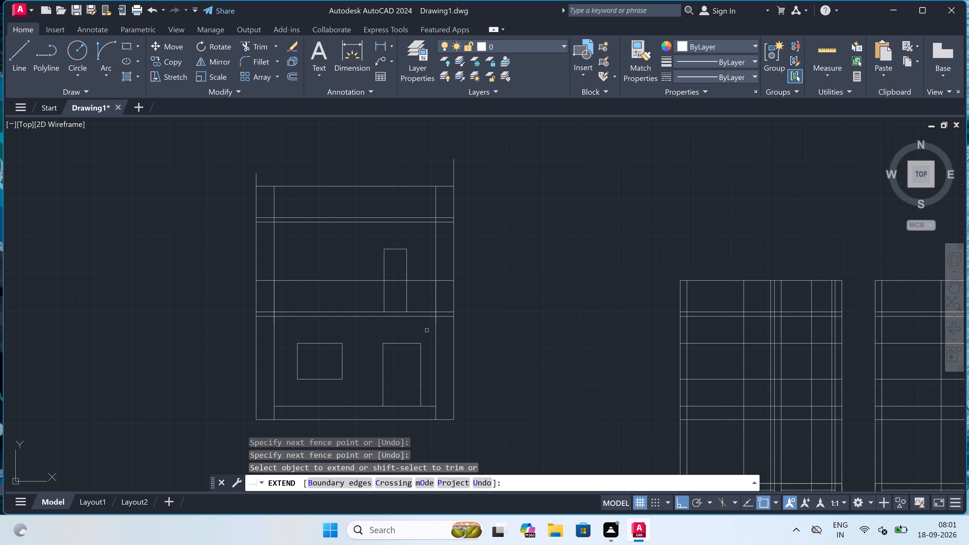
key("Escape")
Trim the left outer vertical where it projects above the stacked elevation's top line.
type("TR")
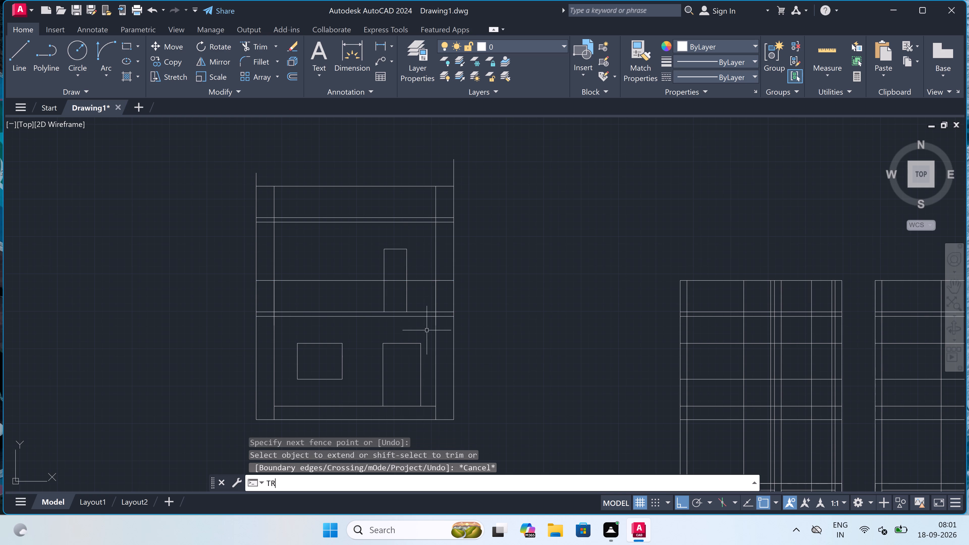
key("space")
scroll(423, 291, "down", 2)
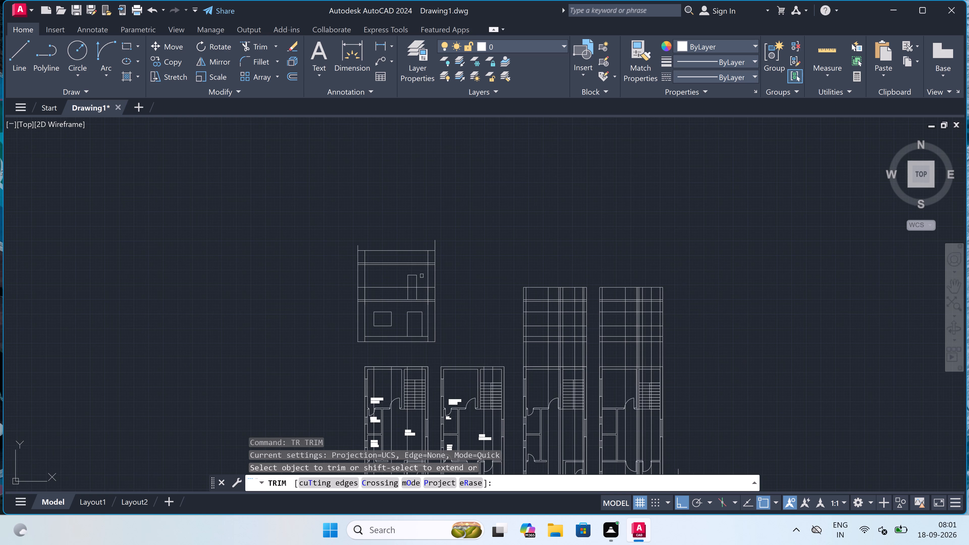
scroll(407, 259, "up", 1)
scroll(326, 231, "up", 3)
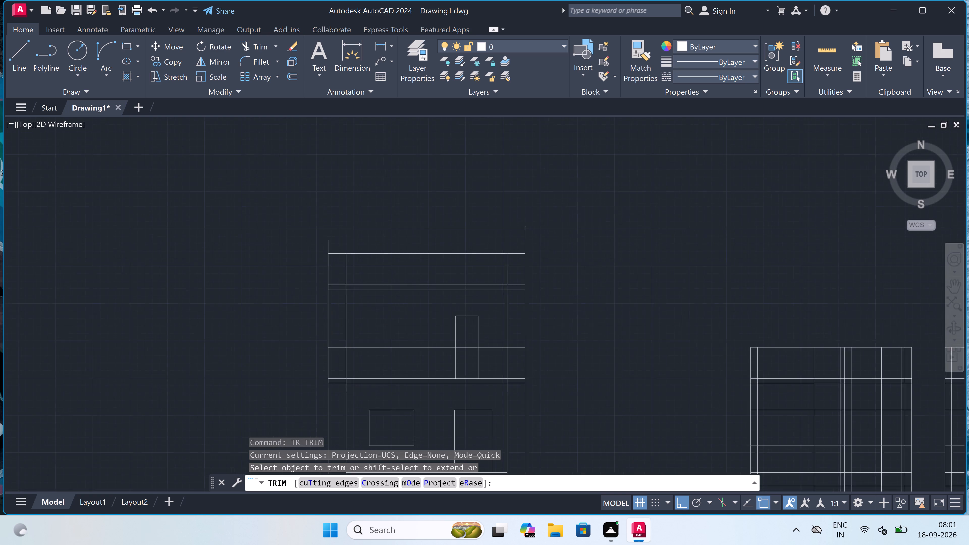
left_click(338, 266)
left_click(277, 282)
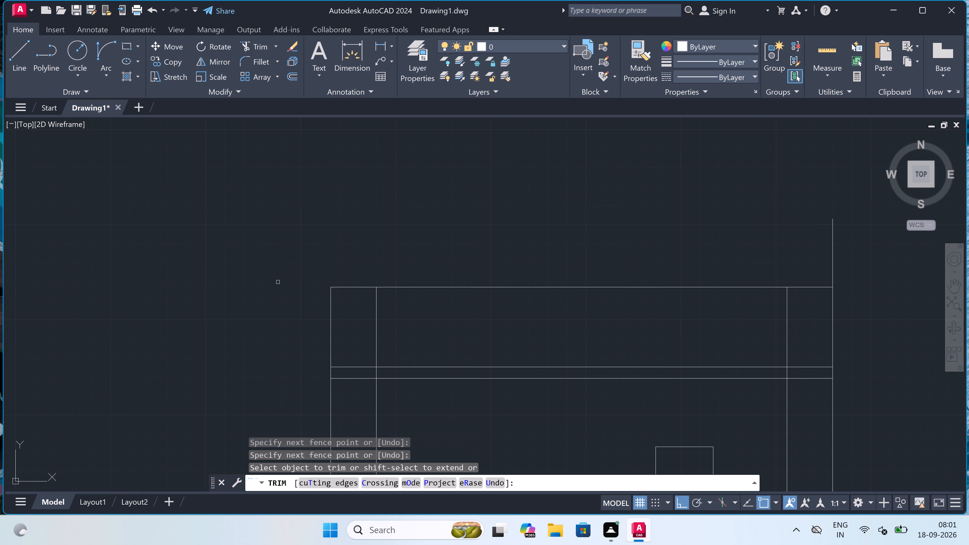
Trim both inner wall lines between the top line and the lower roof slab line, and remove the upper roof slab line.
scroll(278, 282, "down", 2)
scroll(320, 307, "up", 2)
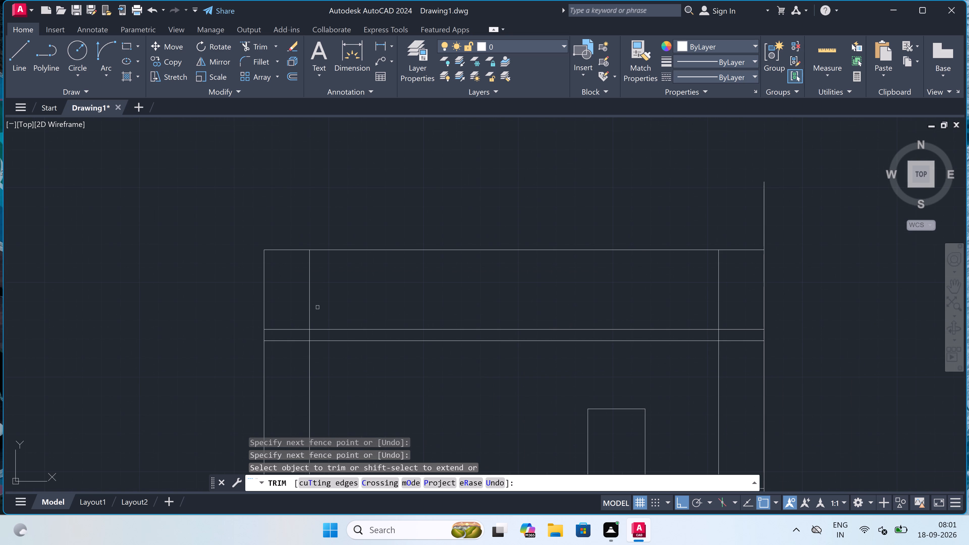
left_click(299, 310)
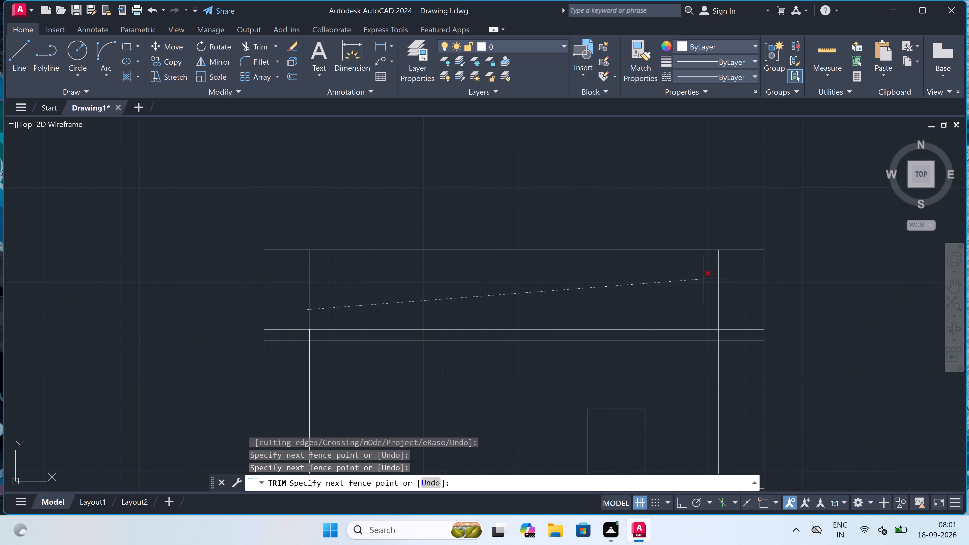
left_click(729, 288)
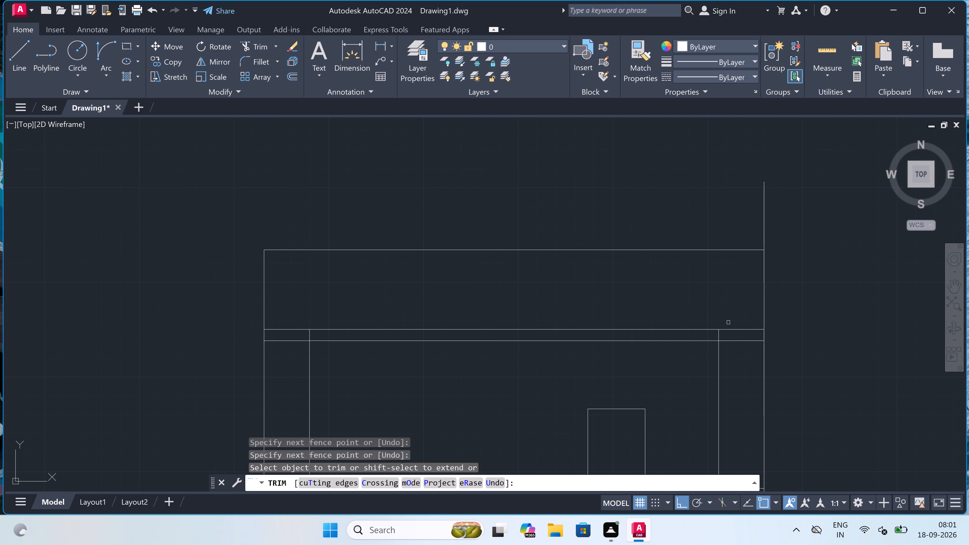
scroll(727, 328, "up", 2)
left_click(726, 346)
scroll(697, 351, "down", 3)
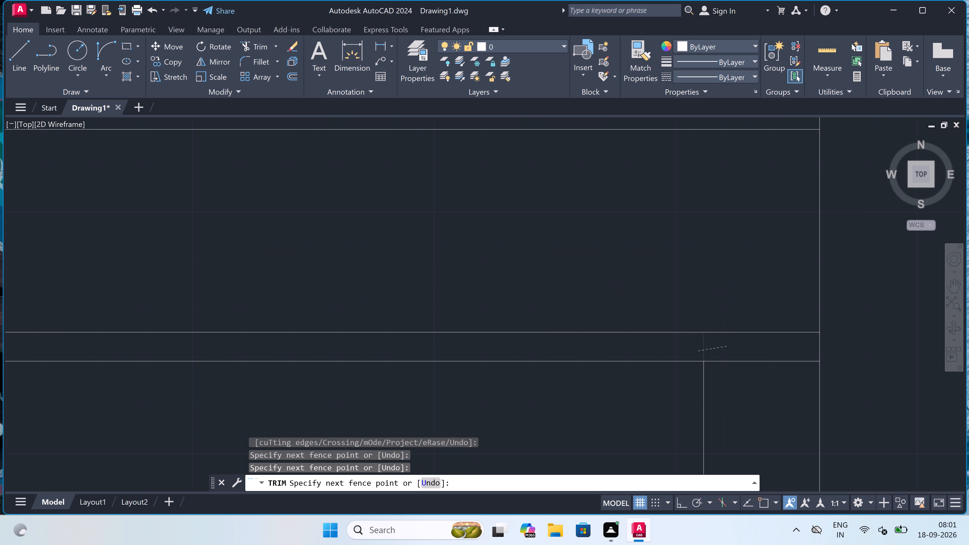
scroll(446, 353, "up", 2)
scroll(429, 341, "up", 3)
double_click(429, 341)
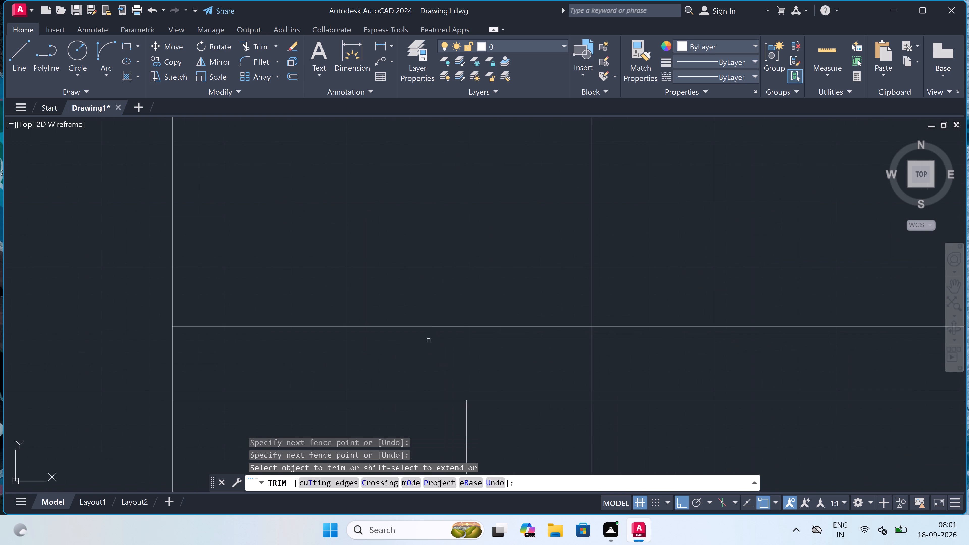
left_click(431, 291)
Trim the right outer vertical where it projects above the elevation's top line.
scroll(431, 292, "down", 8)
scroll(490, 280, "up", 3)
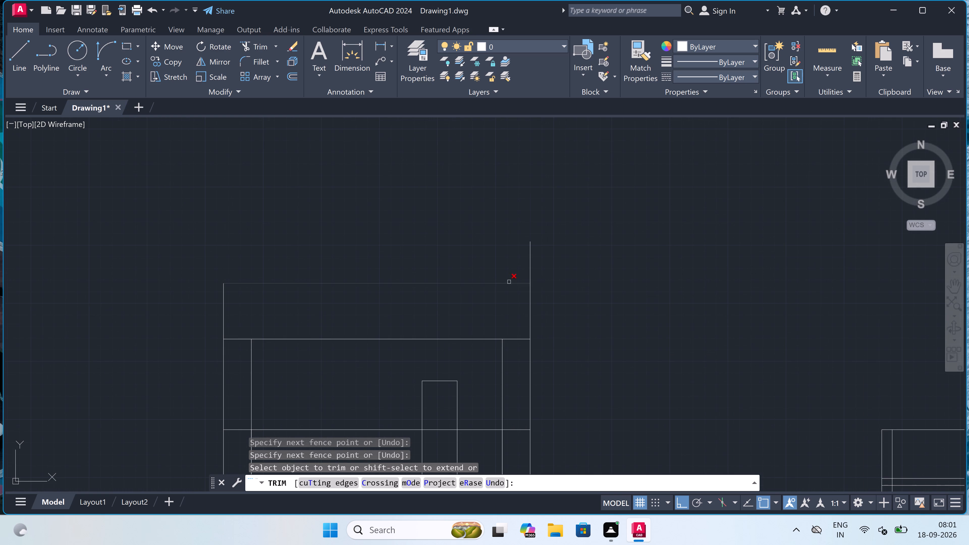
left_click(513, 268)
left_click(562, 261)
Remove the lower line of the middle floor slab across the elevation, including both side overhang segments.
scroll(558, 264, "down", 4)
scroll(522, 324, "up", 3)
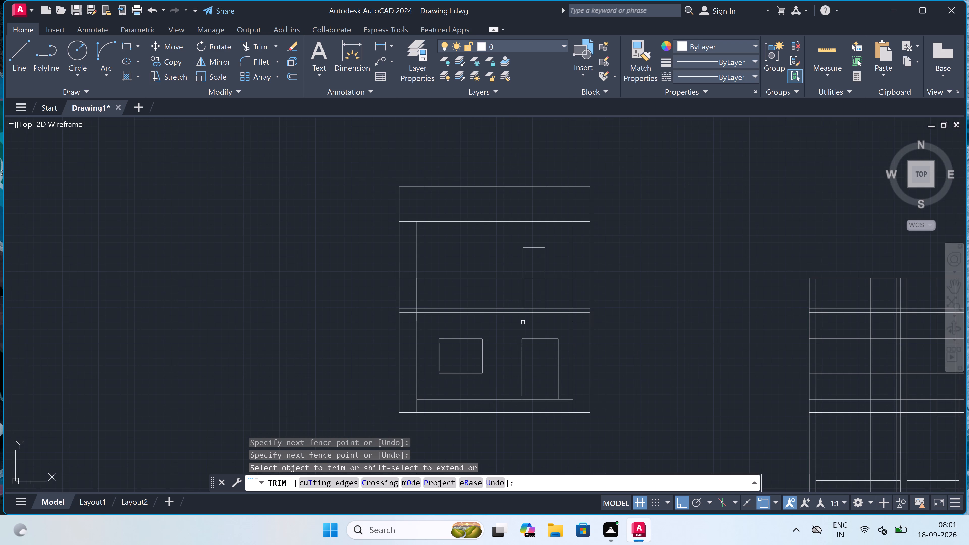
scroll(522, 313, "up", 3)
left_click(522, 313)
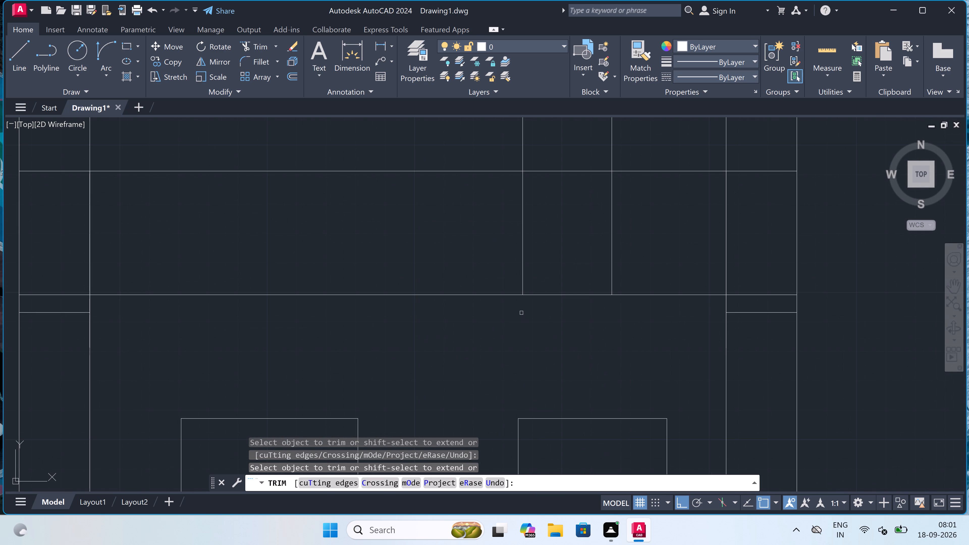
scroll(521, 313, "down", 2)
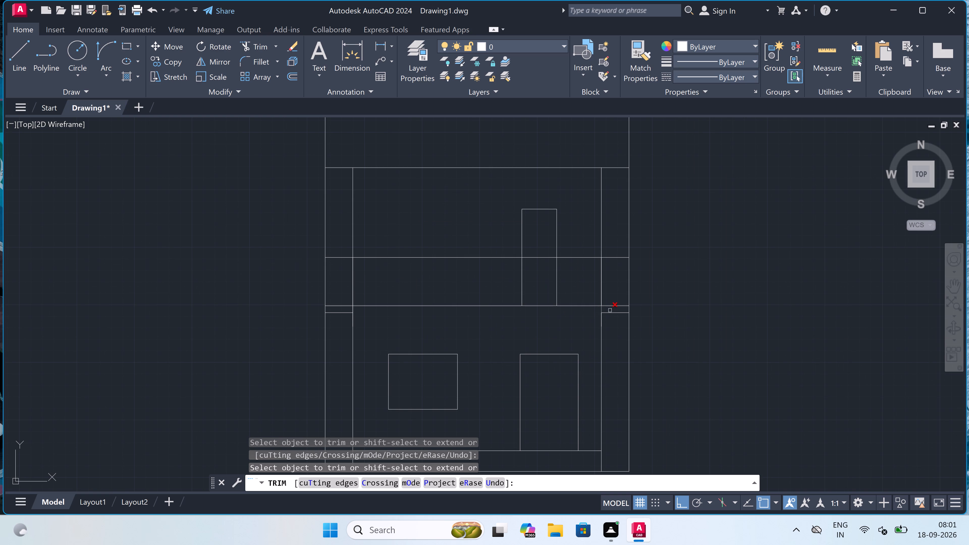
left_click(611, 311)
scroll(611, 310, "down", 1)
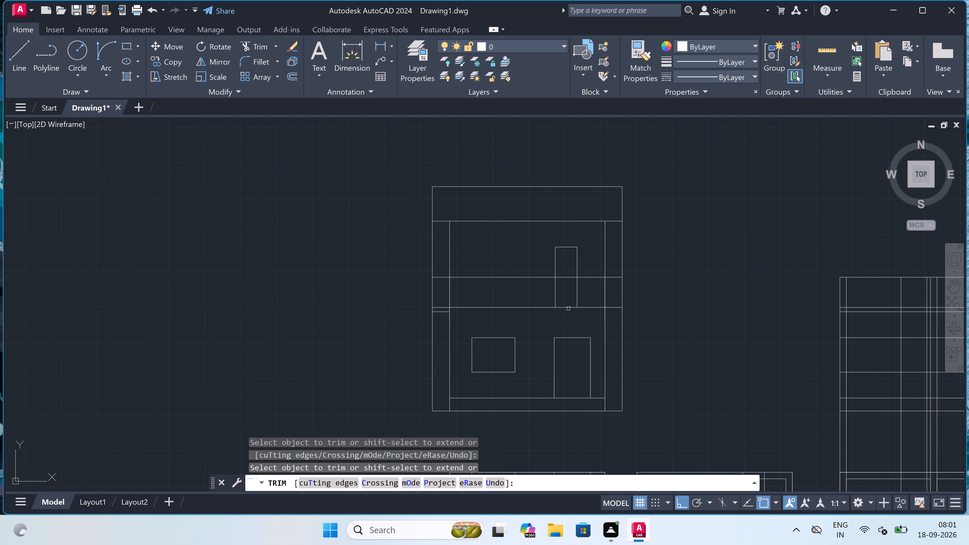
left_click(439, 313)
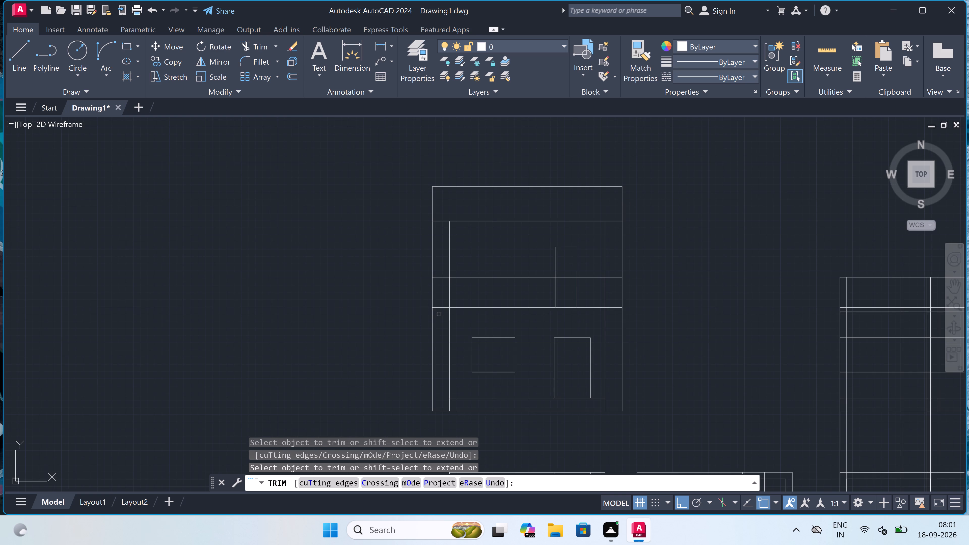
Trim both outer verticals below the middle floor line and the base line stubs beyond the ground-storey walls.
left_click(438, 321)
left_click(394, 349)
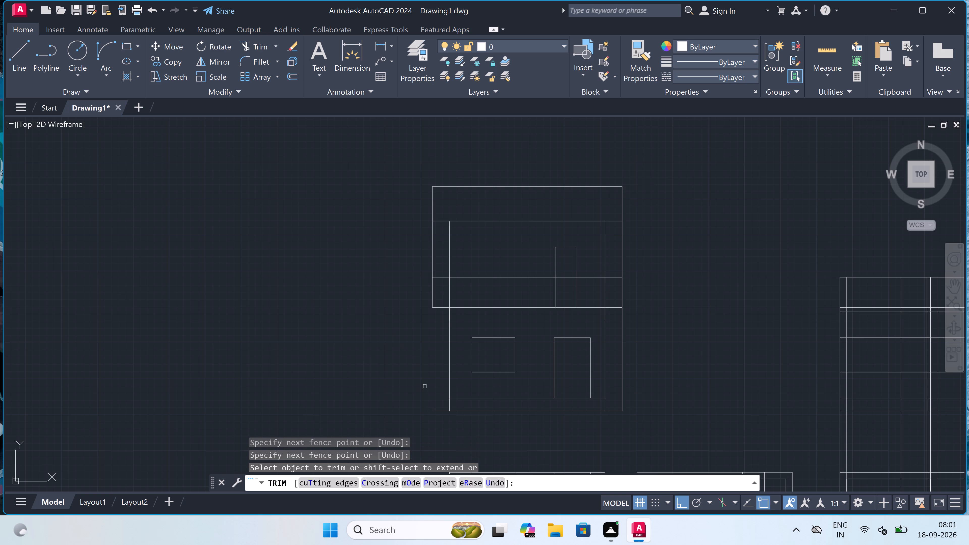
left_click(436, 418)
left_click(439, 394)
left_click(609, 352)
left_click(628, 343)
left_click_drag(617, 404, 615, 407)
left_click_drag(612, 415, 615, 412)
Trim the inner wall lines and door jambs within the band between the middle floor line and the horizontal line above it.
scroll(615, 412, "down", 3)
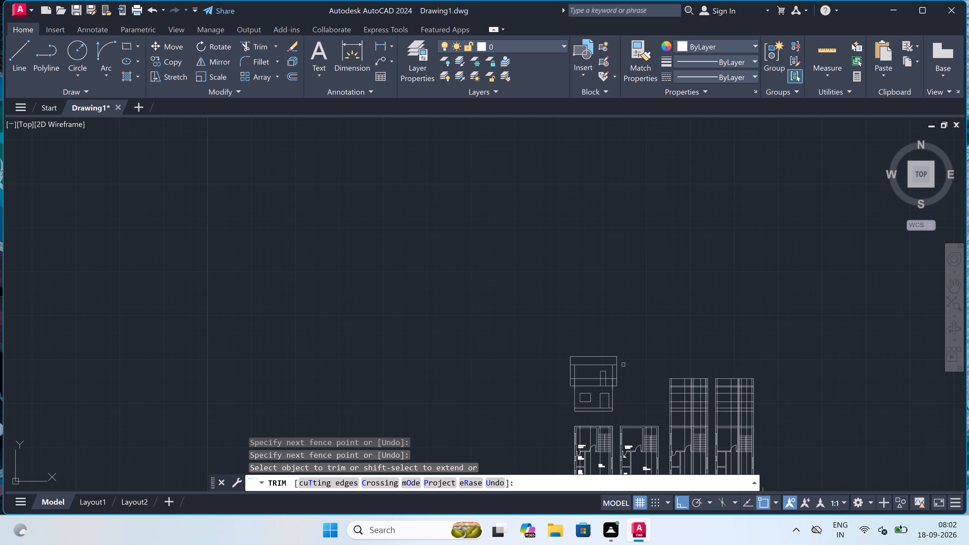
scroll(623, 360, "up", 2)
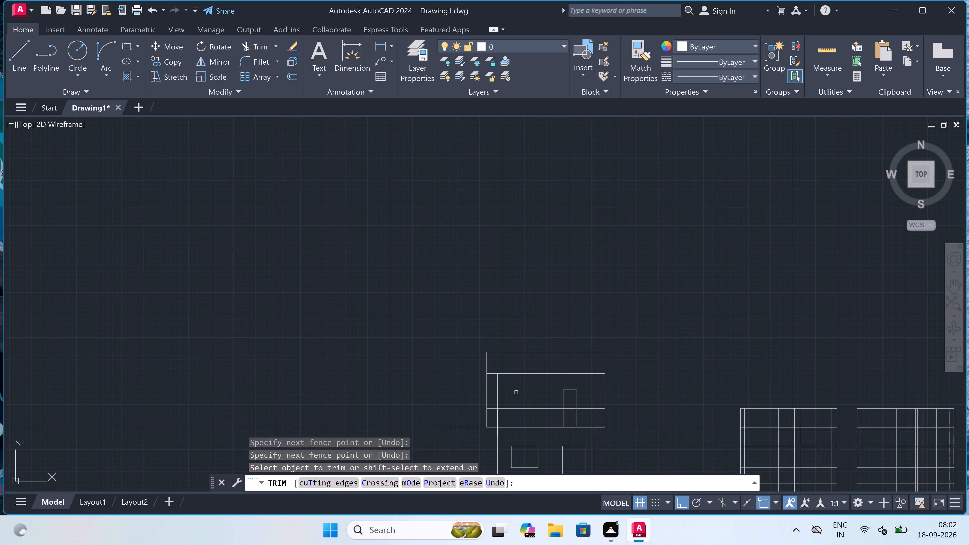
scroll(481, 419, "up", 1)
scroll(509, 411, "up", 2)
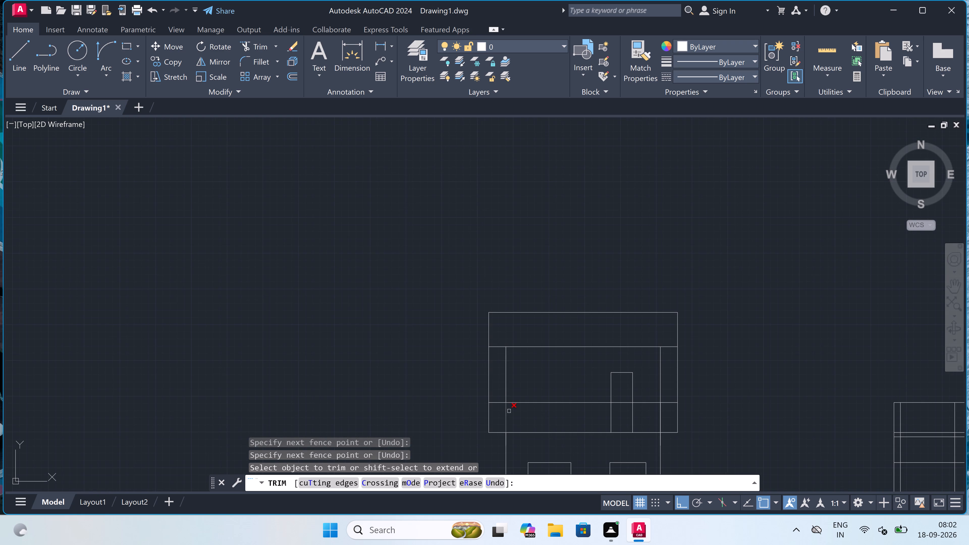
left_click(466, 431)
scroll(559, 420, "down", 3)
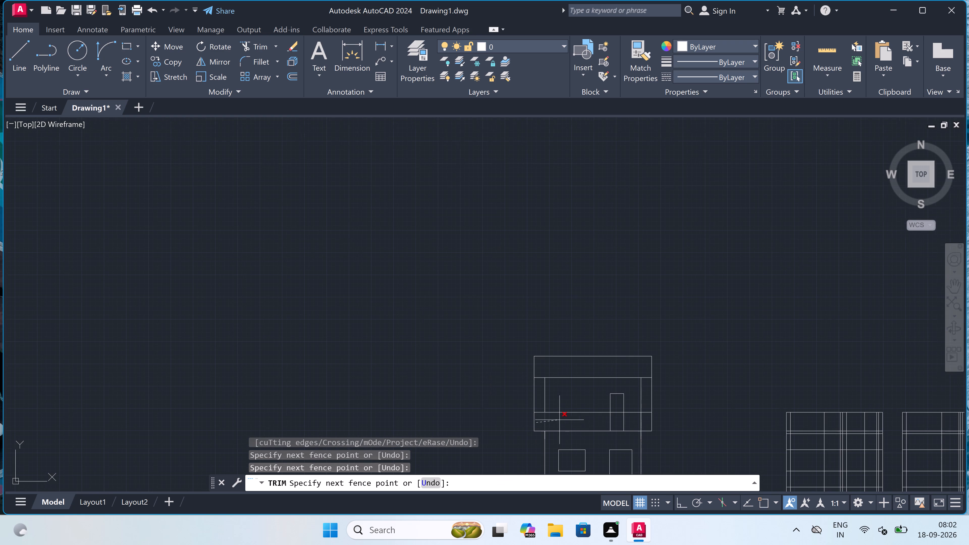
scroll(639, 428, "up", 2)
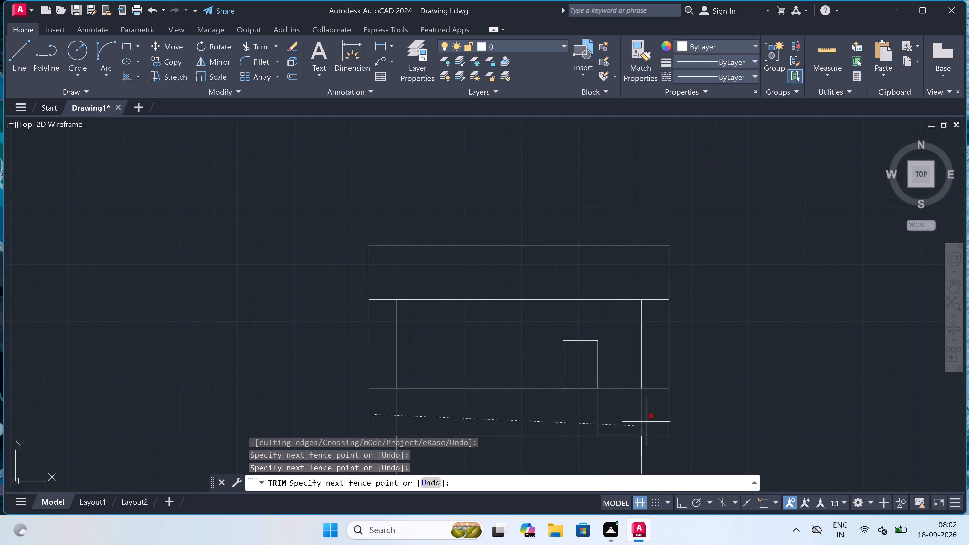
left_click(651, 418)
key("Escape")
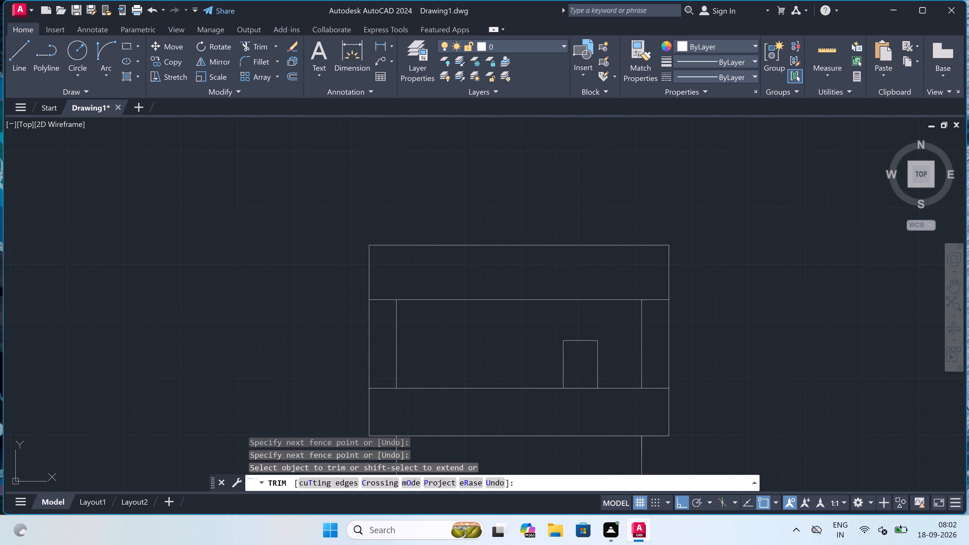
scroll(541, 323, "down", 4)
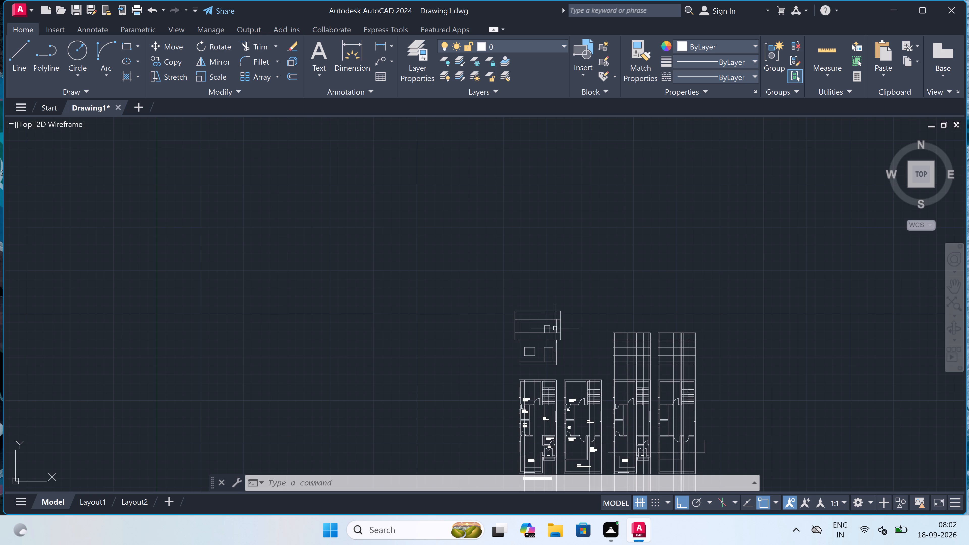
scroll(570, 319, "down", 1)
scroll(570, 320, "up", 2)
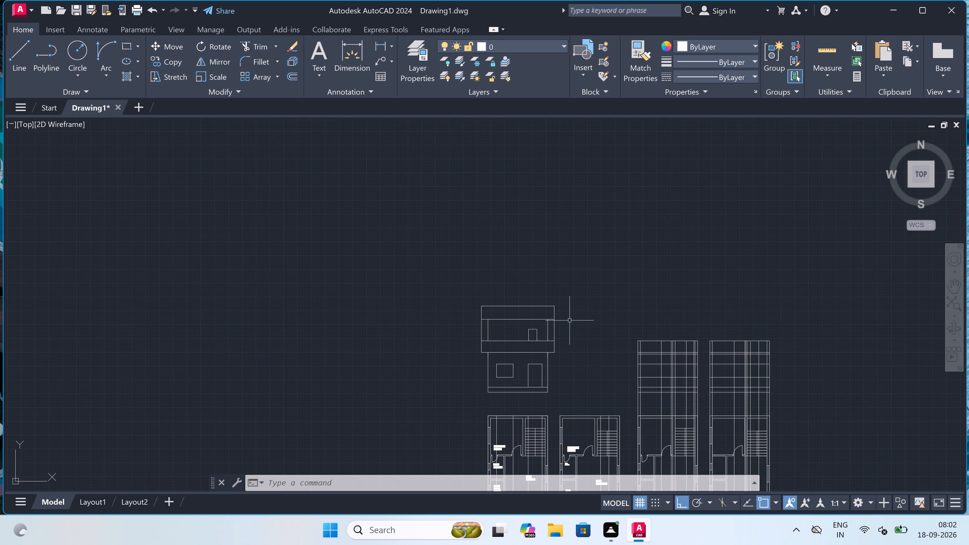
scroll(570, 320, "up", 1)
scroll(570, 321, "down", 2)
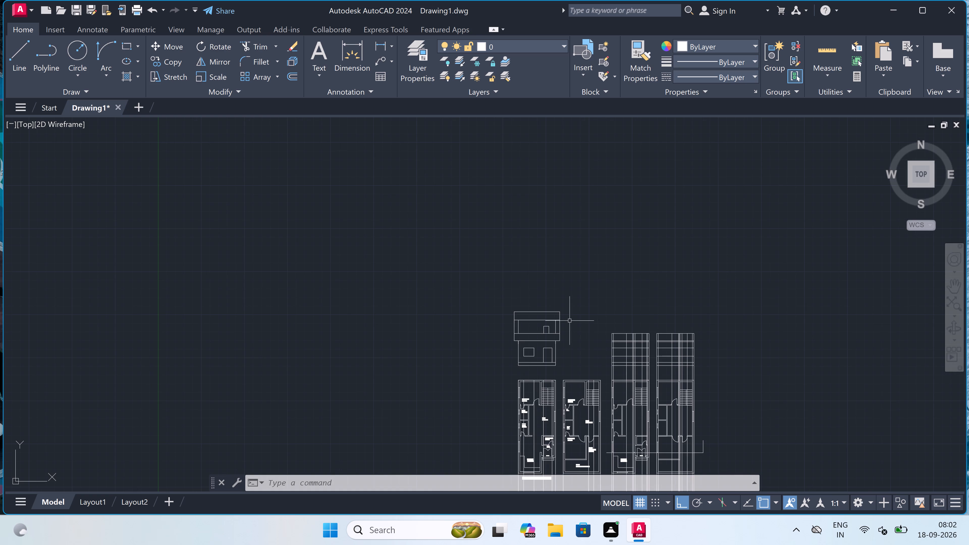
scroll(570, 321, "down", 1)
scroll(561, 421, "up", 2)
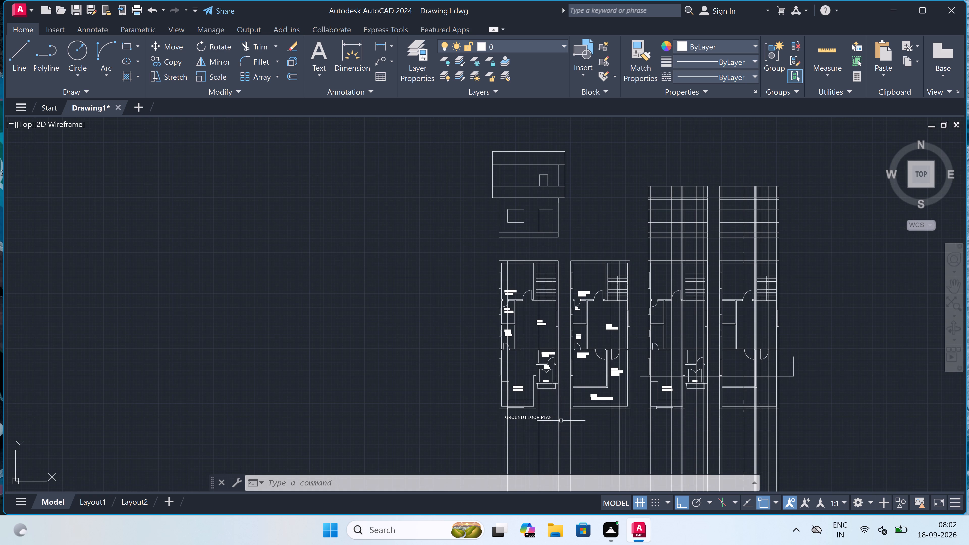
Draw a vertical line left of the upper storey's door, from its floor line up to the horizontal line above.
scroll(561, 420, "down", 1)
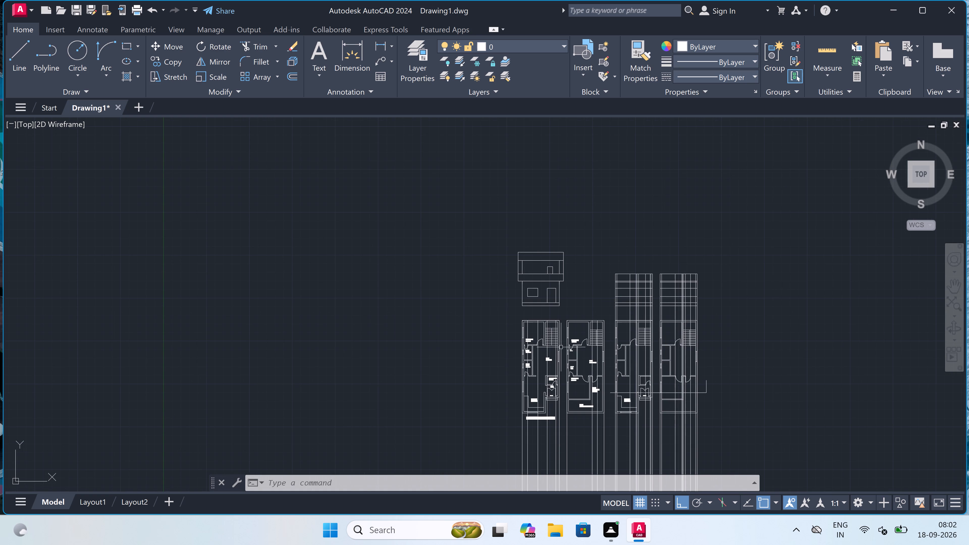
scroll(545, 265, "up", 4)
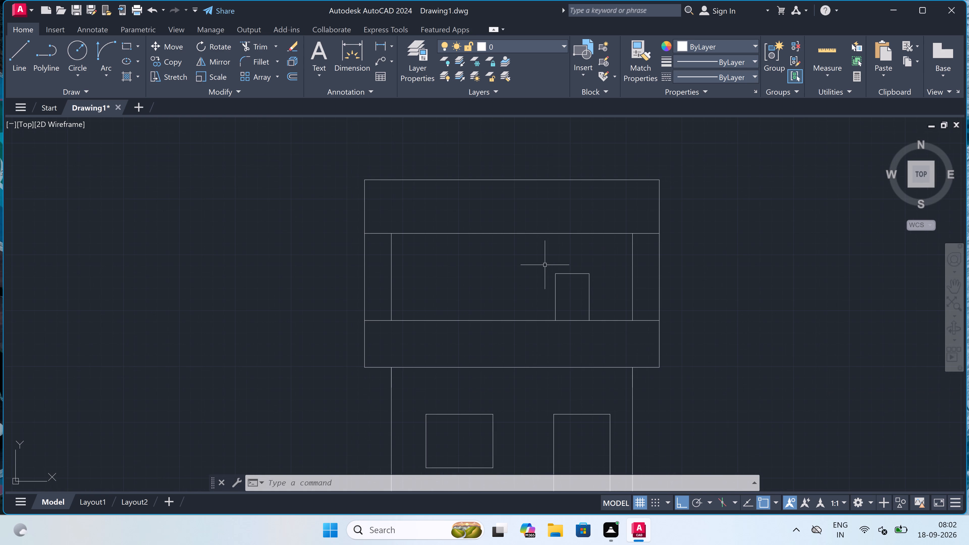
type("L")
key("space")
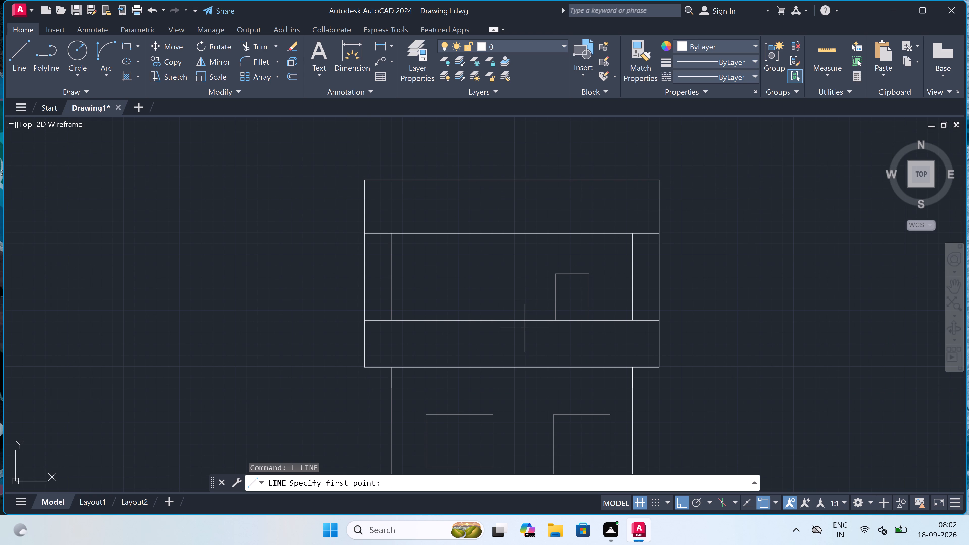
left_click(525, 317)
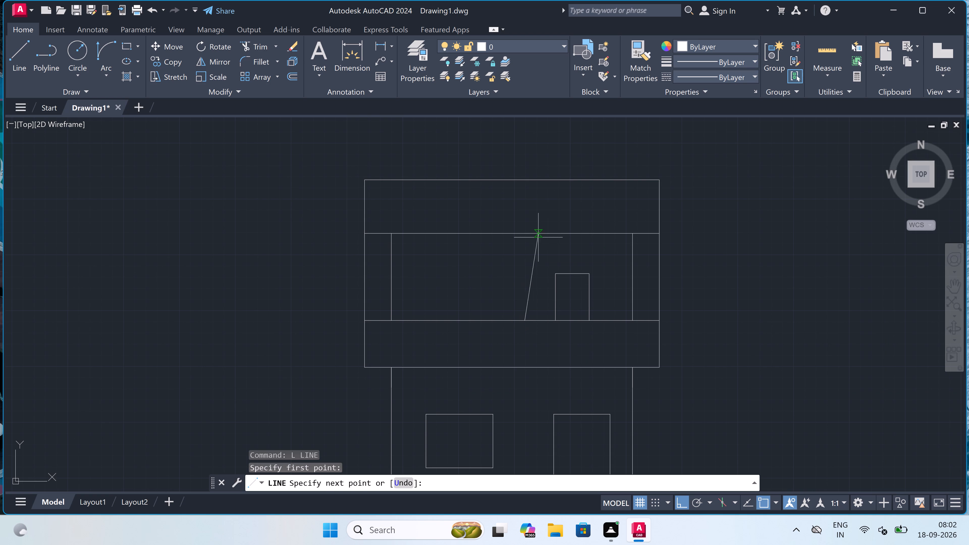
left_click(528, 231)
key("Escape")
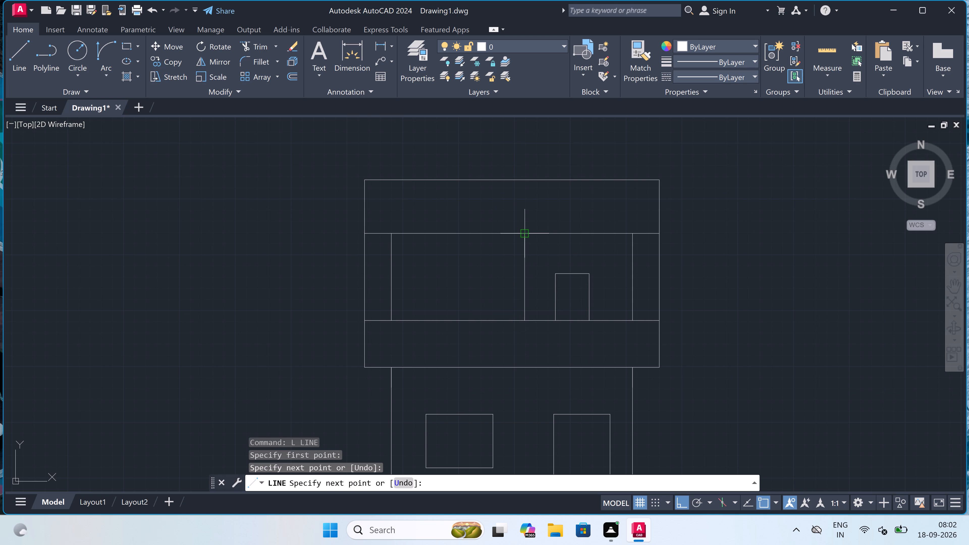
Draw a vertical line midway across the upper storey's left overhang, between its upper horizontal line and the floor line.
scroll(528, 231, "down", 2)
scroll(535, 227, "up", 3)
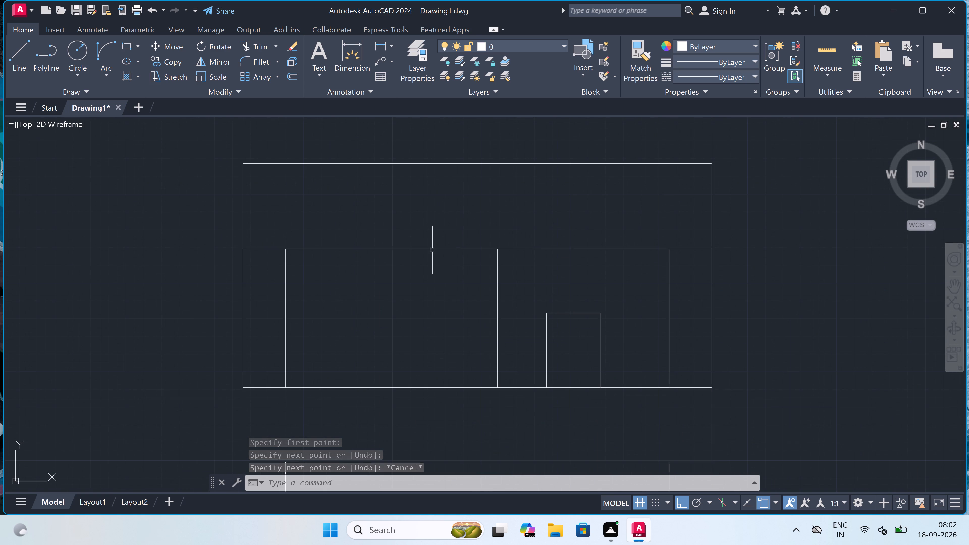
key("l")
key("space")
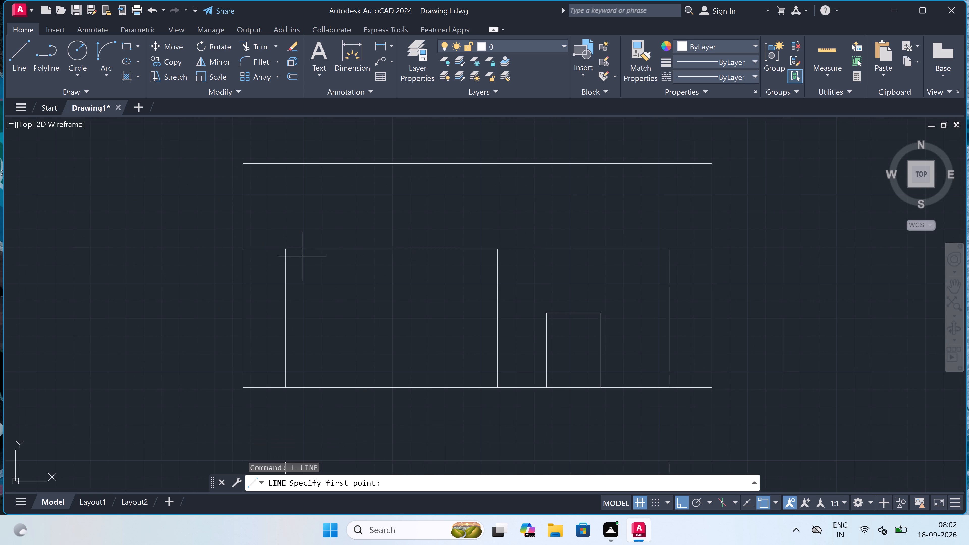
scroll(285, 250, "up", 1)
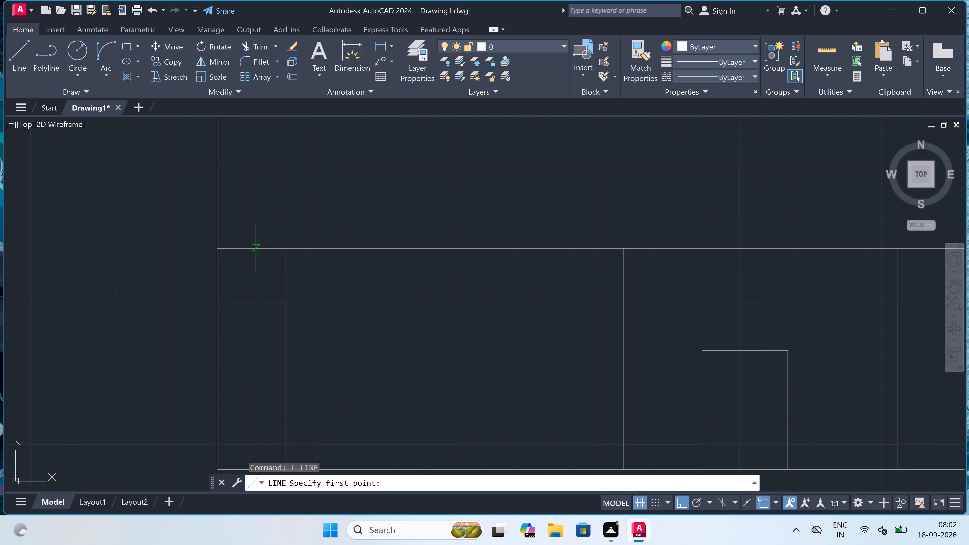
left_click_drag(249, 248, 247, 267)
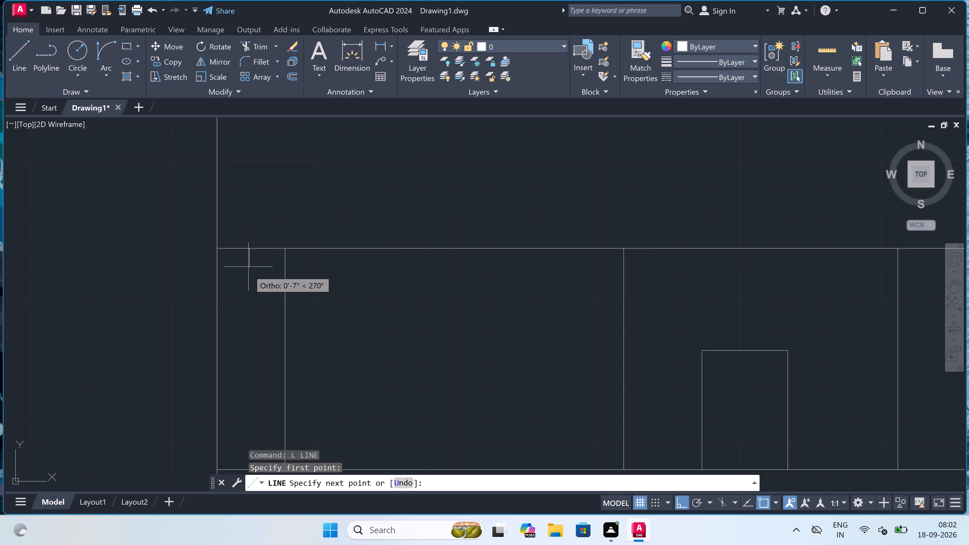
scroll(247, 279, "down", 2)
scroll(238, 314, "up", 2)
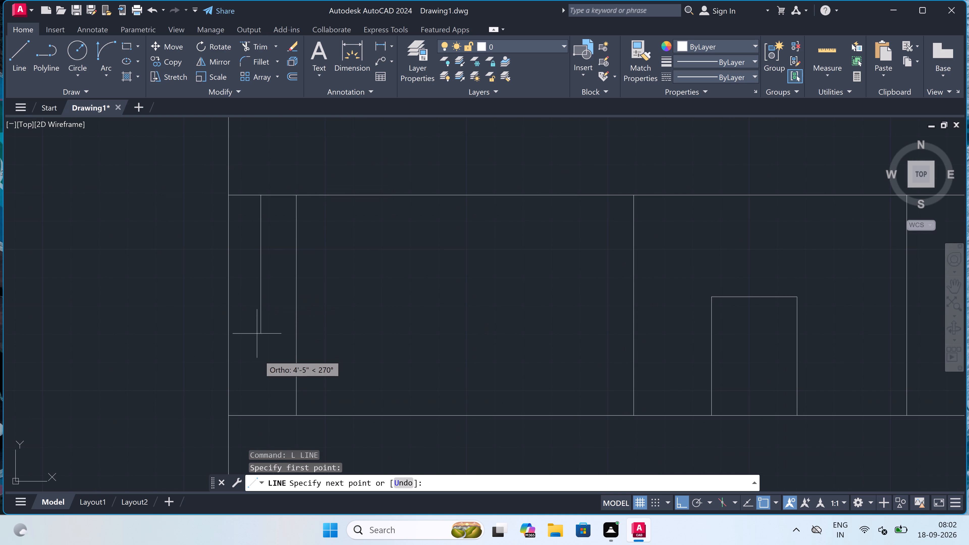
left_click(259, 416)
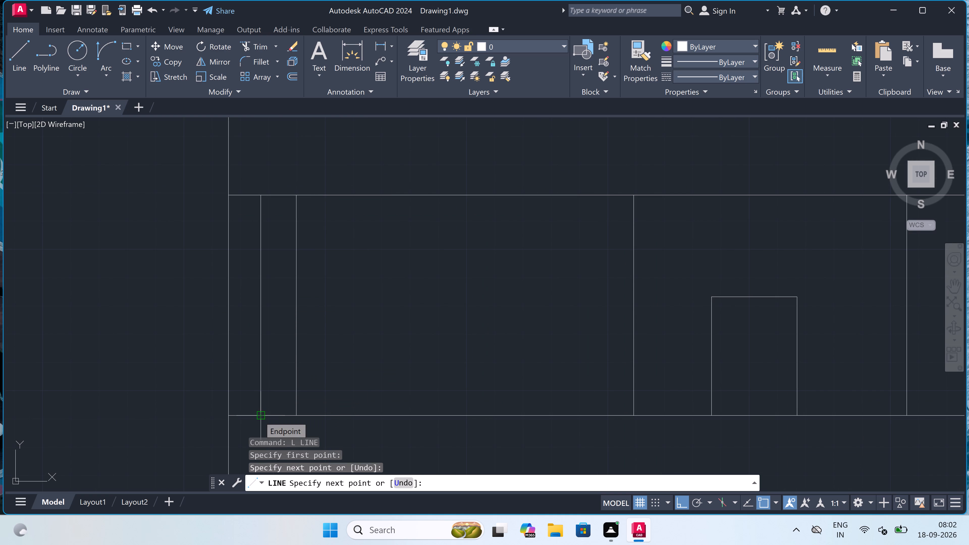
key("Escape")
Draw an about 19' horizontal line from the left inner wall into the right overhang, continuing up to the upper line and down to the floor line.
type("L")
key("space")
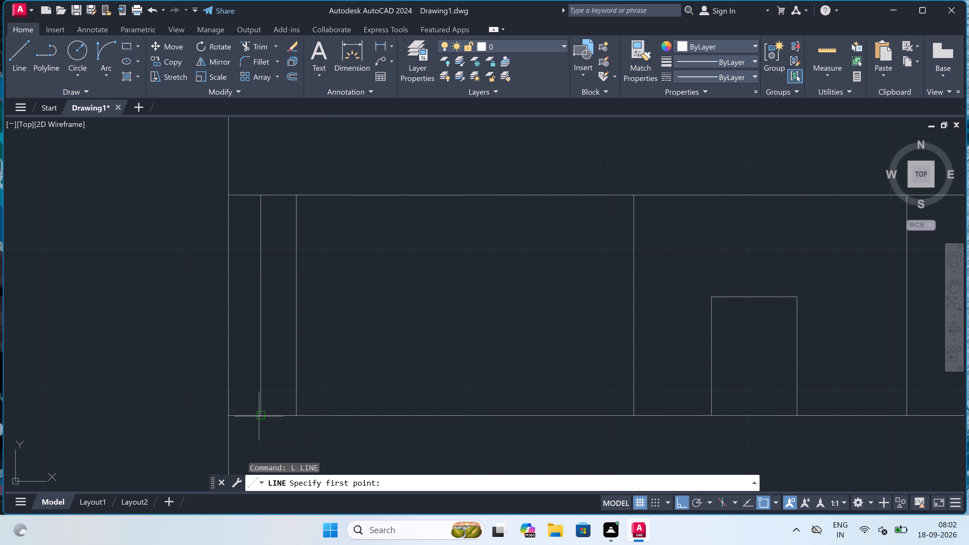
left_click(295, 220)
scroll(295, 220, "down", 2)
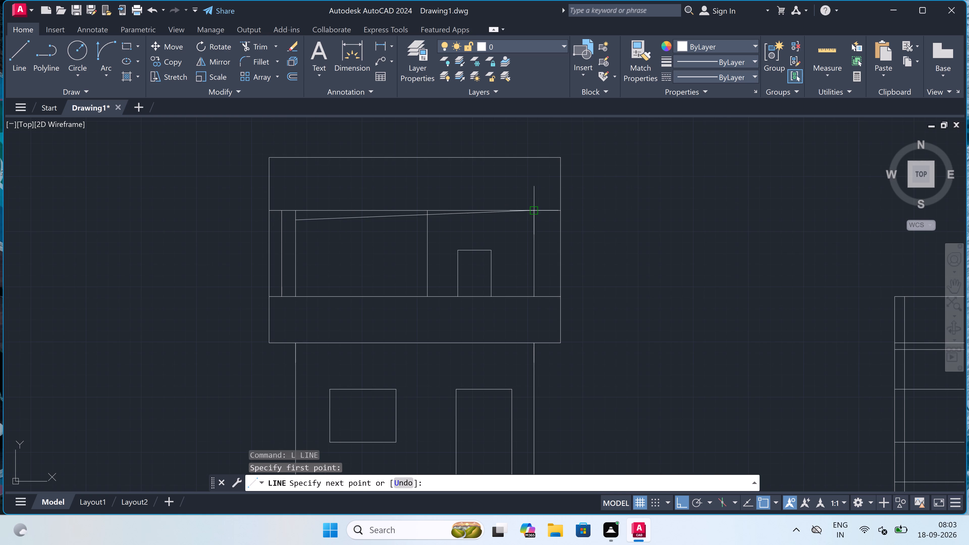
scroll(533, 214, "up", 3)
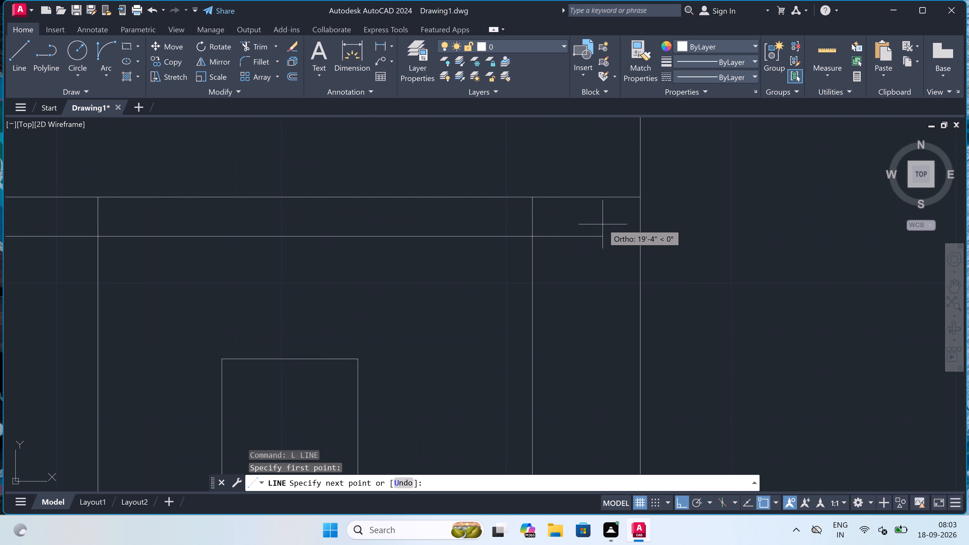
left_click(605, 233)
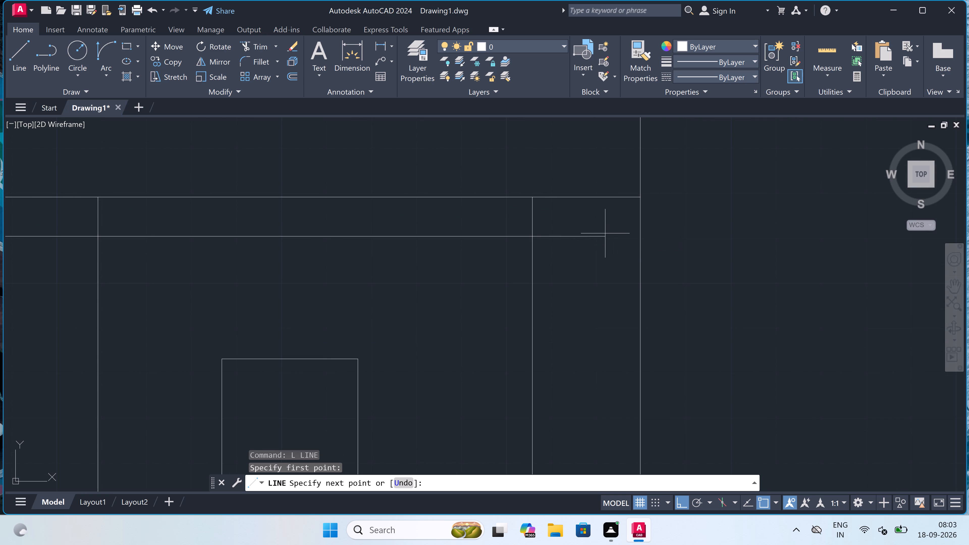
left_click(605, 194)
scroll(605, 193, "down", 2)
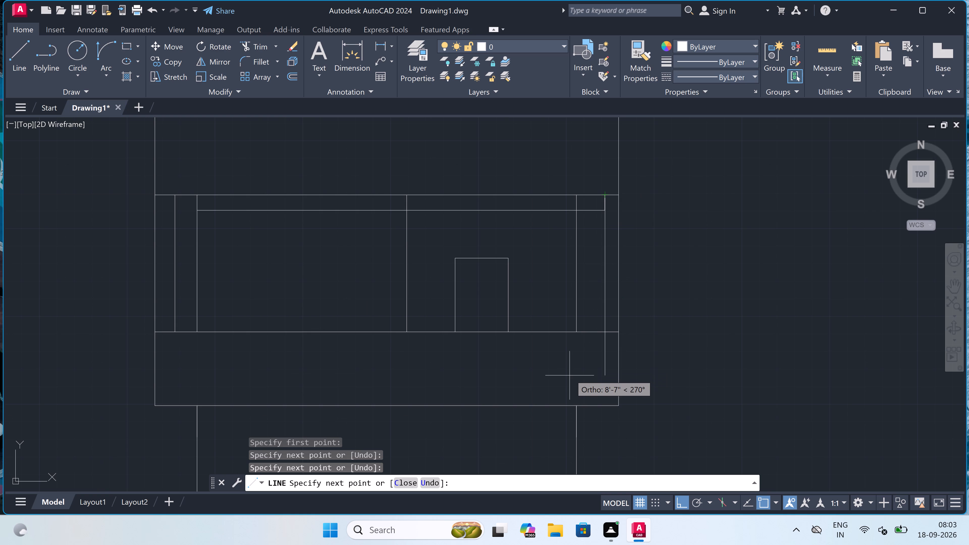
key("ctrl+z")
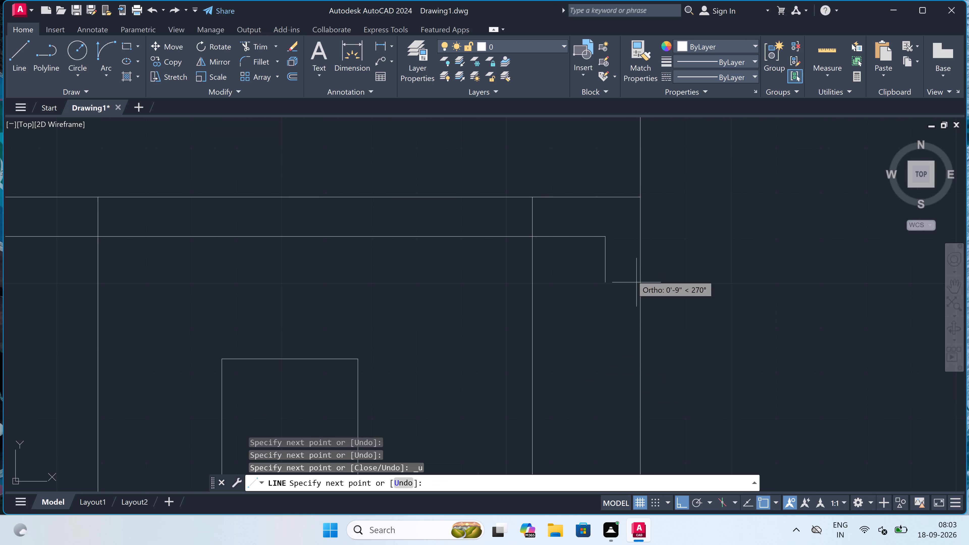
key("ctrl+z")
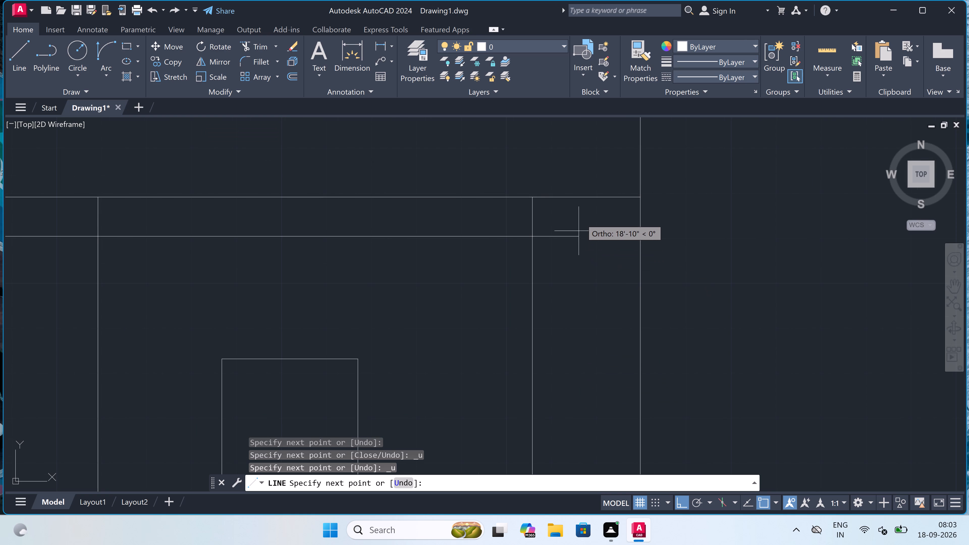
left_click(591, 236)
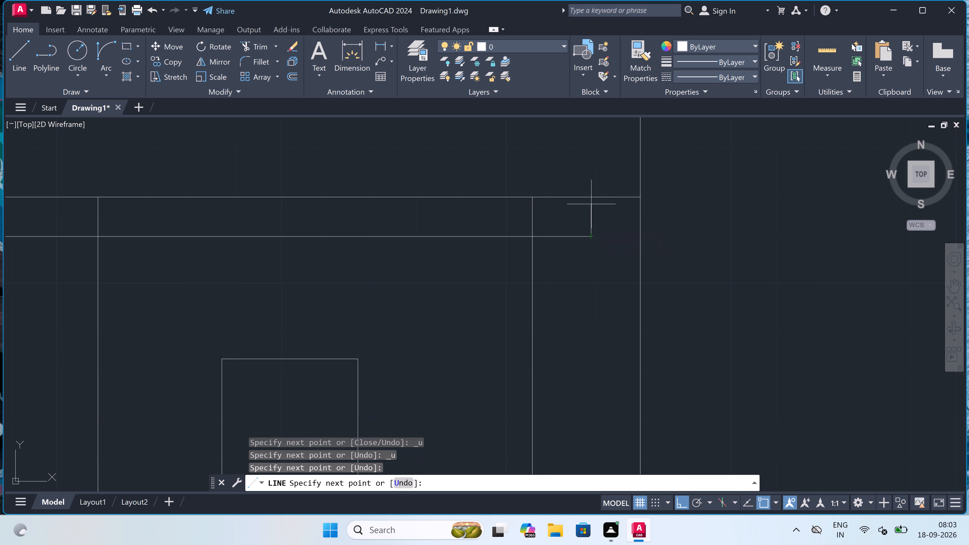
left_click(589, 196)
scroll(589, 196, "down", 2)
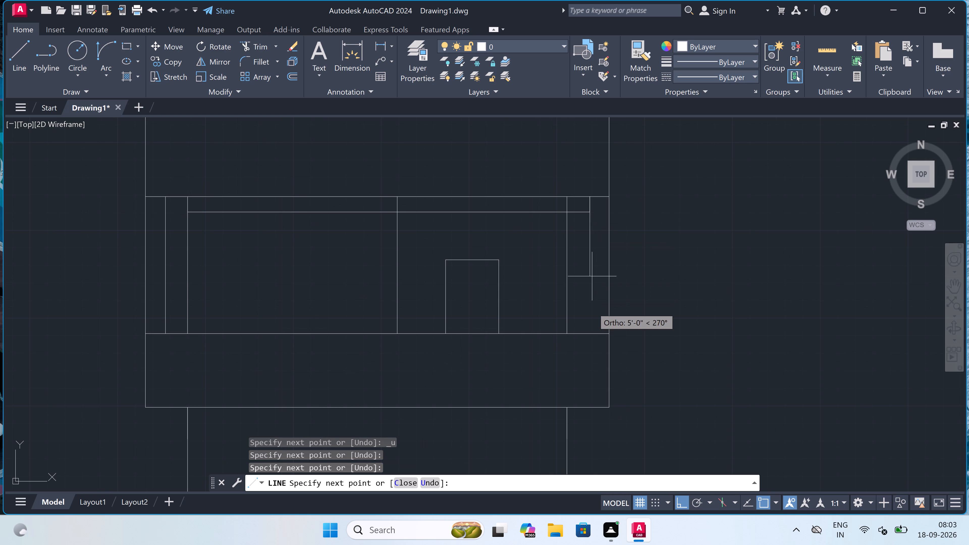
scroll(592, 311, "up", 2)
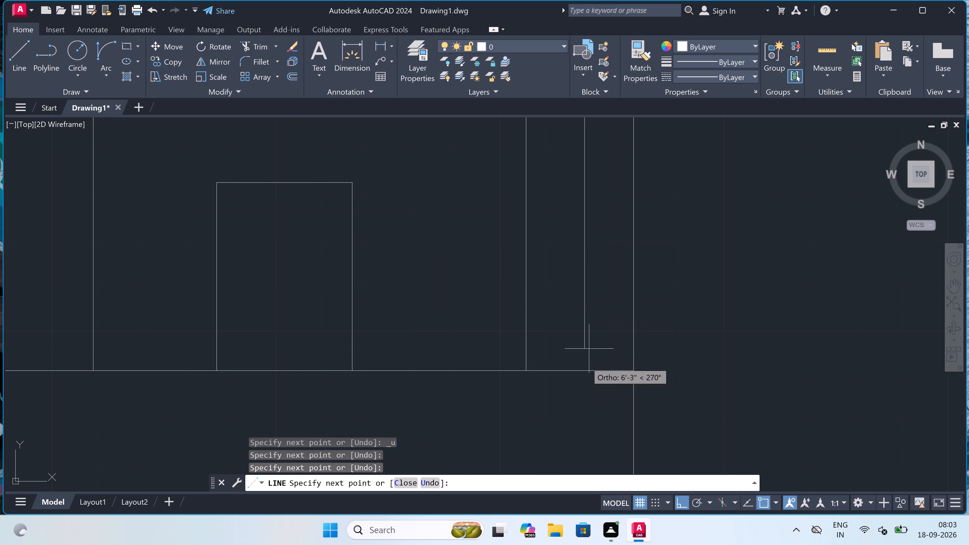
left_click(586, 370)
key("Escape")
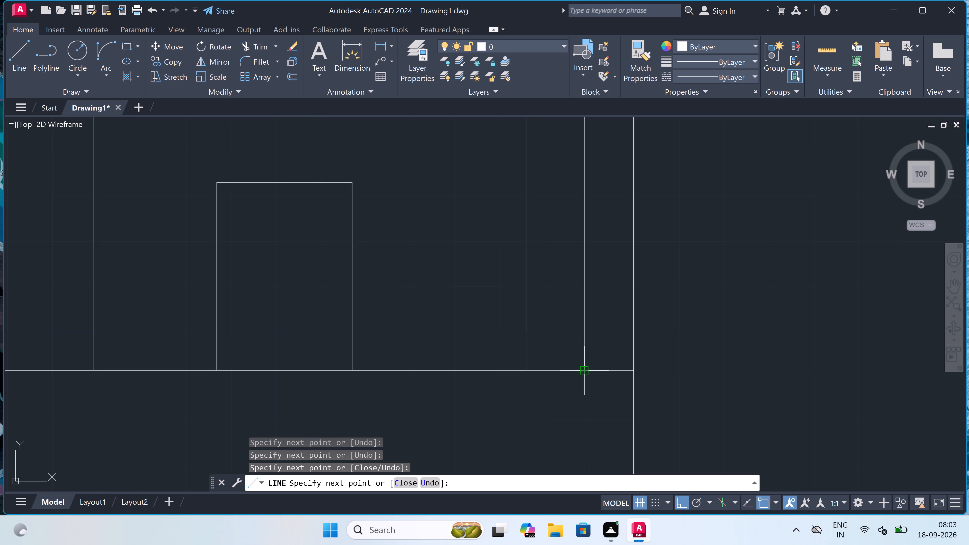
Trim the inner verticals above the new horizontal line and that line's extension beyond the right inner wall.
scroll(578, 365, "down", 3)
scroll(567, 278, "up", 2)
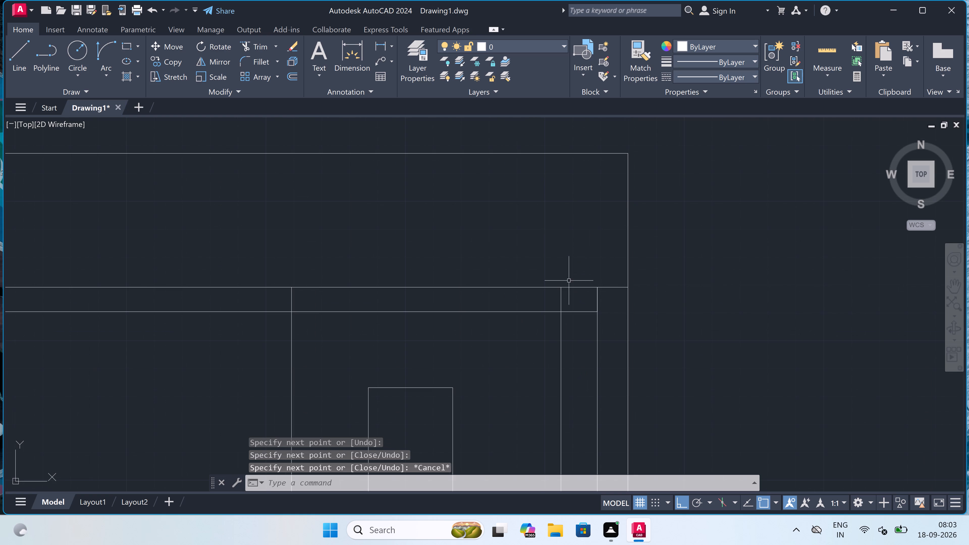
scroll(570, 293, "down", 2)
type("TR")
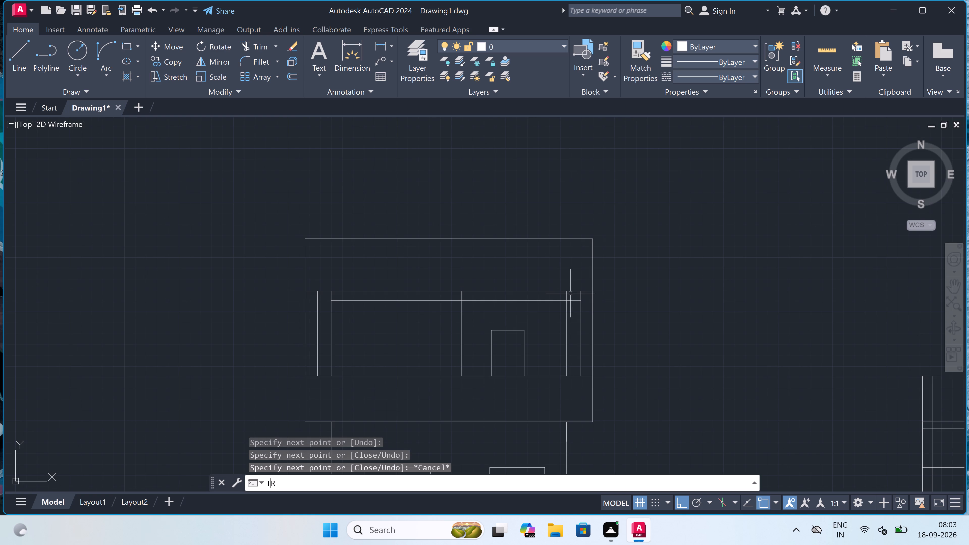
key("space")
left_click(571, 295)
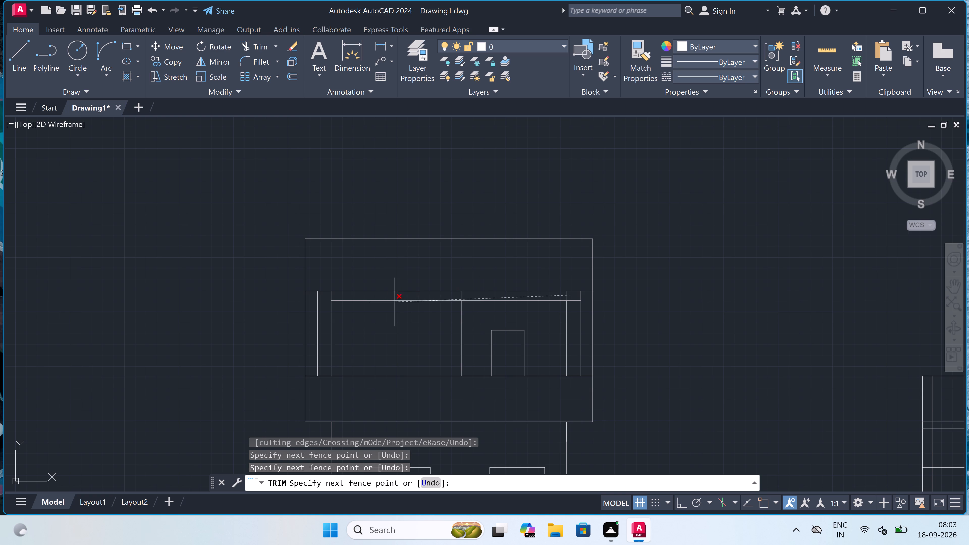
scroll(364, 297, "up", 3)
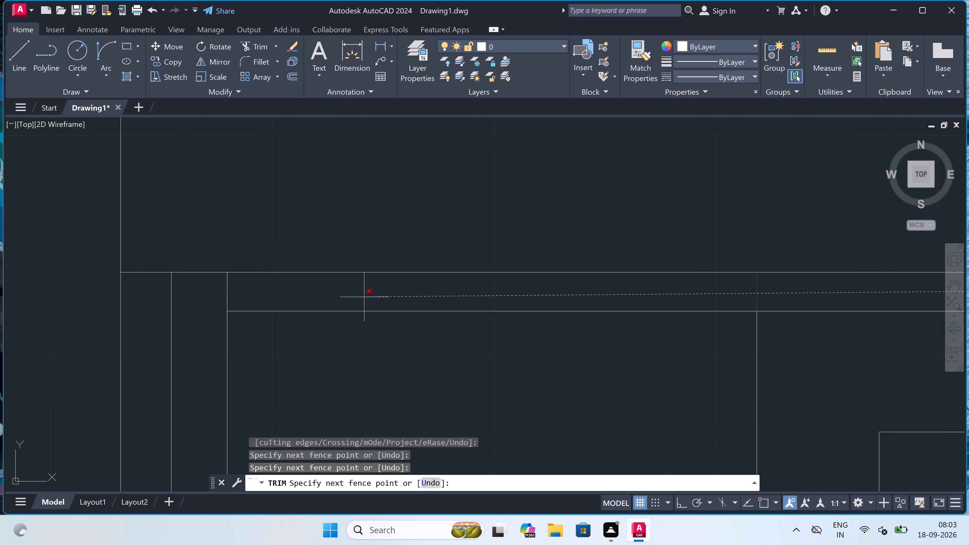
left_click(223, 293)
scroll(223, 293, "down", 2)
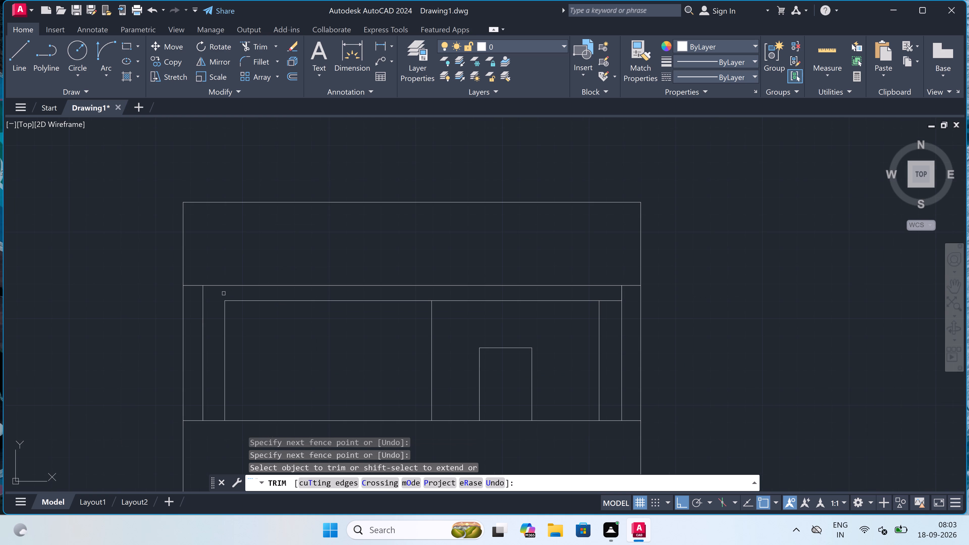
scroll(608, 289, "up", 3)
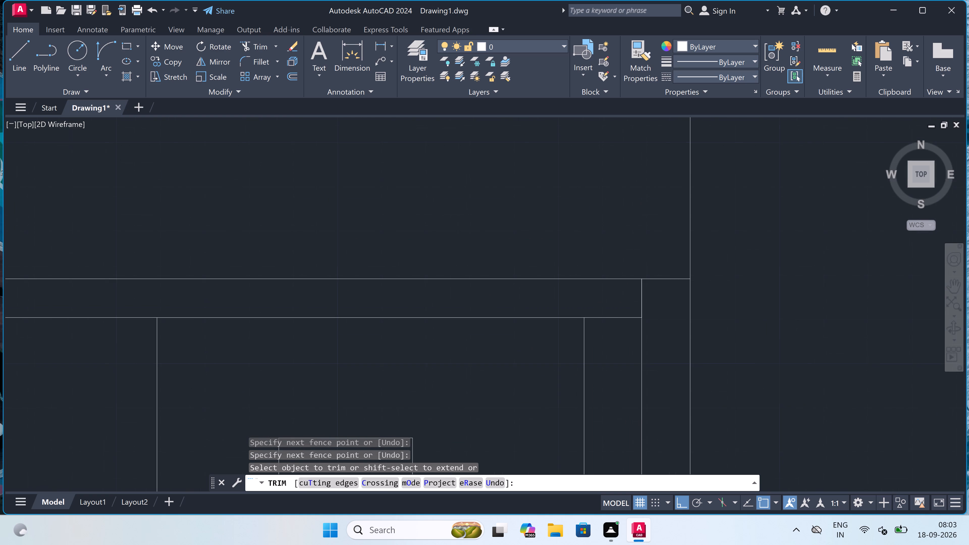
left_click(601, 317)
left_click_drag(607, 357, 607, 359)
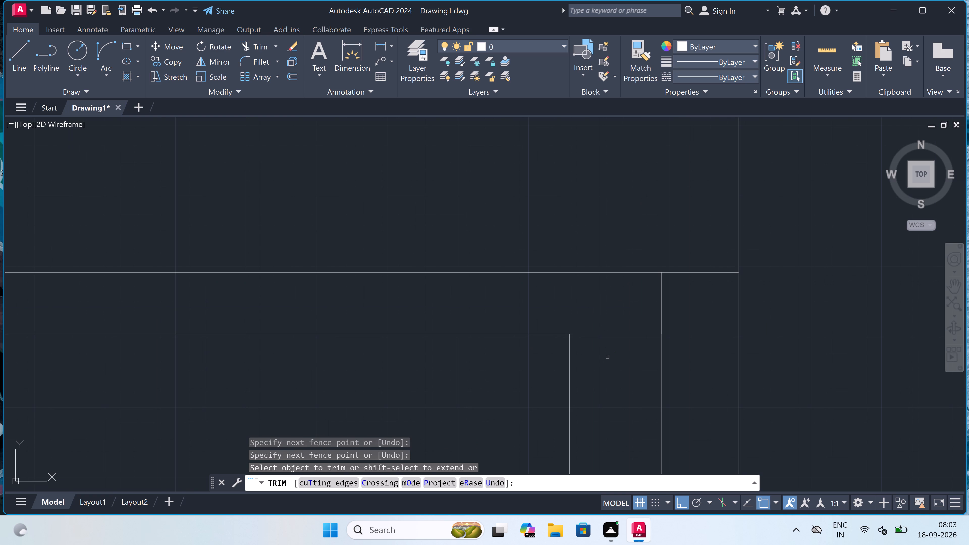
key("Escape")
With Ortho off, draw a diagonal from the right inner wall's top corner to the top of the vertical in the right overhang.
key("l")
key("space")
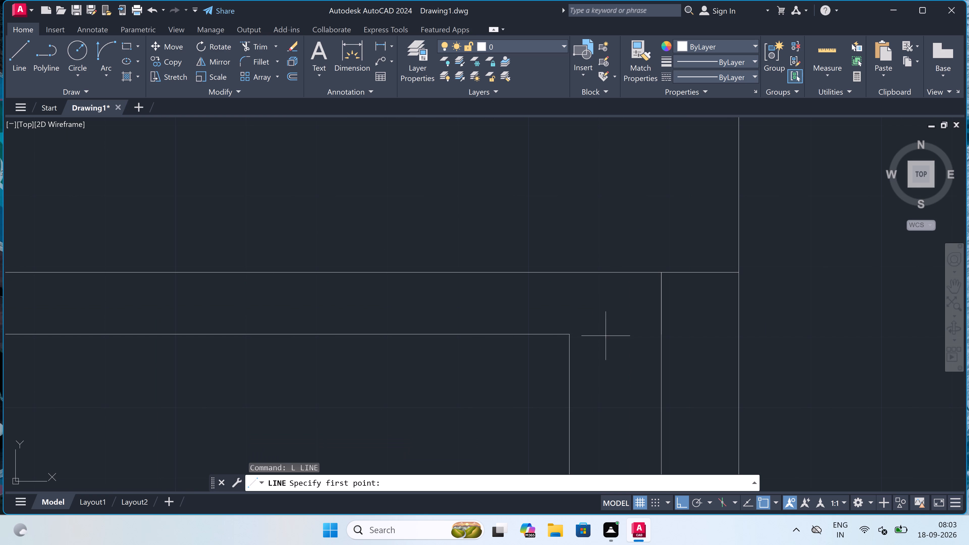
left_click(570, 334)
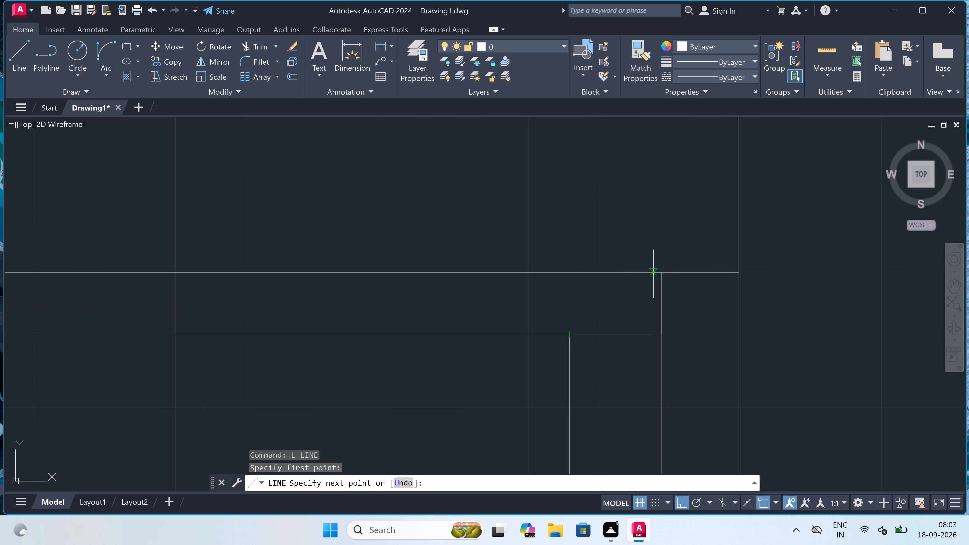
key("F8")
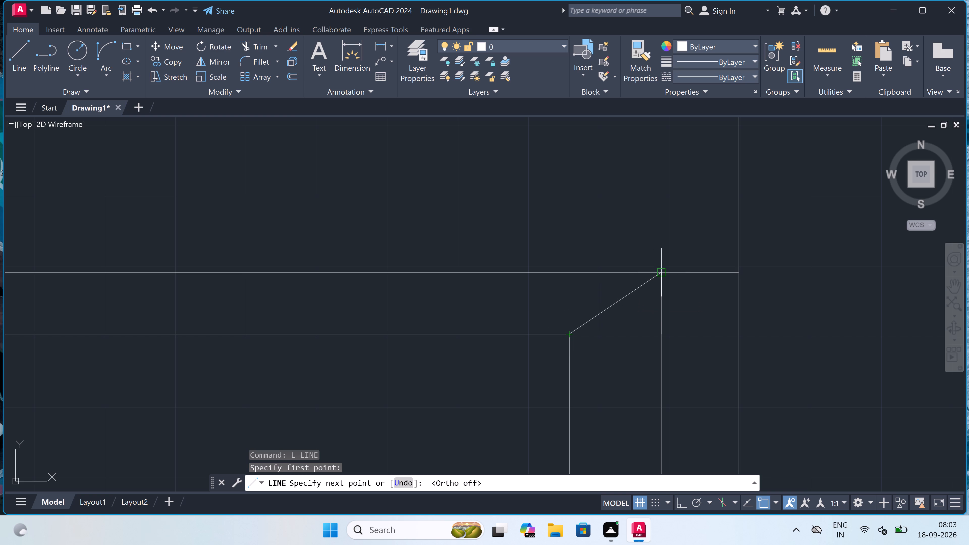
left_click(663, 273)
key("Escape")
Draw a diagonal from the left inner wall's top corner to the top of the vertical in the upper storey's left overhang.
scroll(650, 259, "down", 3)
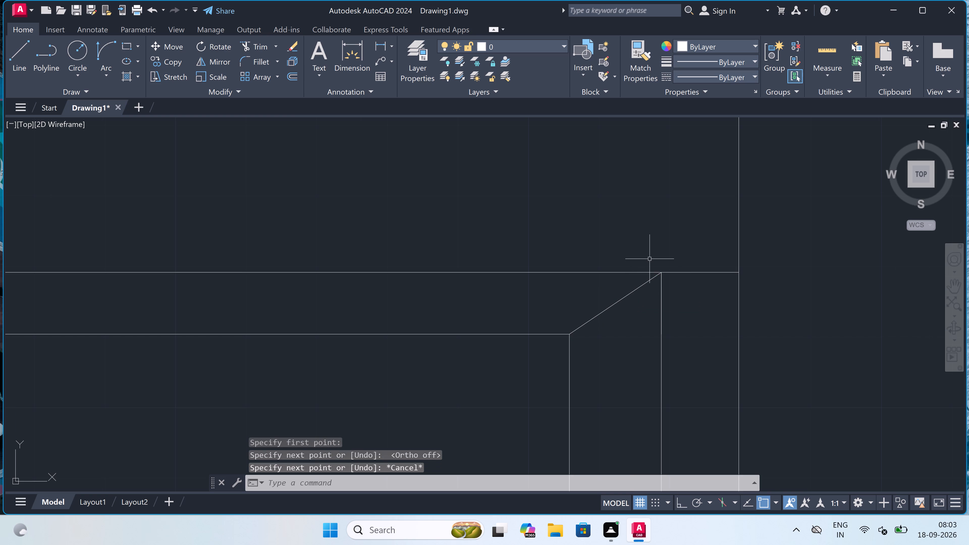
scroll(650, 259, "down", 3)
scroll(605, 259, "up", 3)
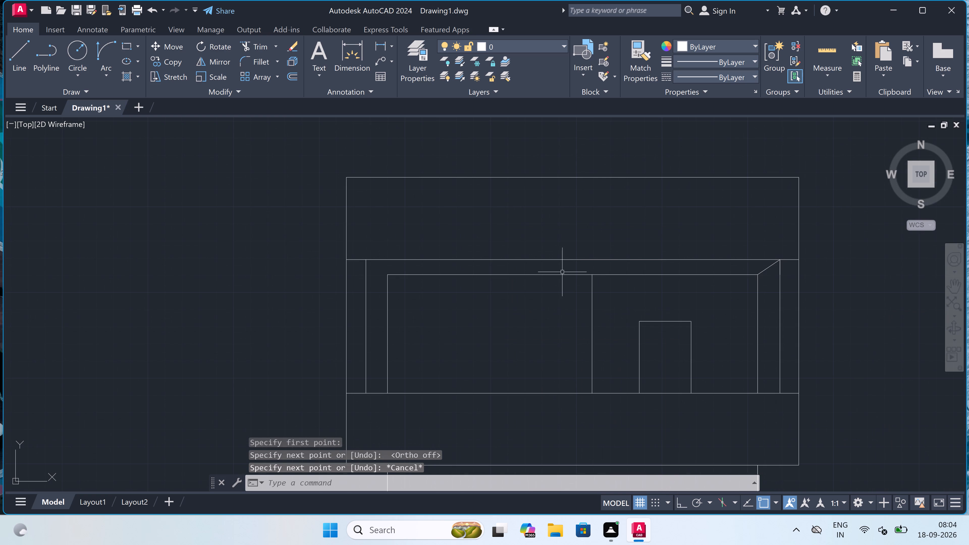
key("space")
scroll(396, 277, "up", 2)
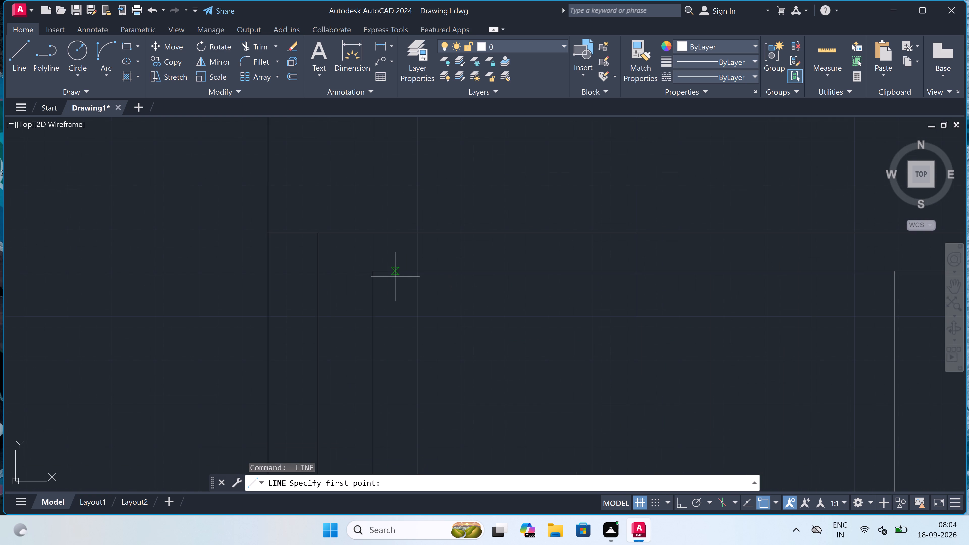
left_click(373, 274)
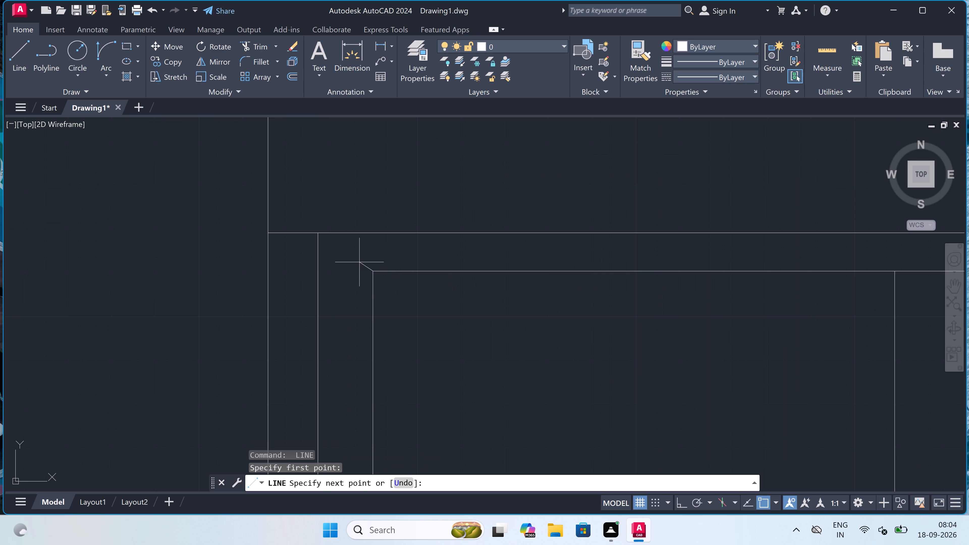
left_click(321, 235)
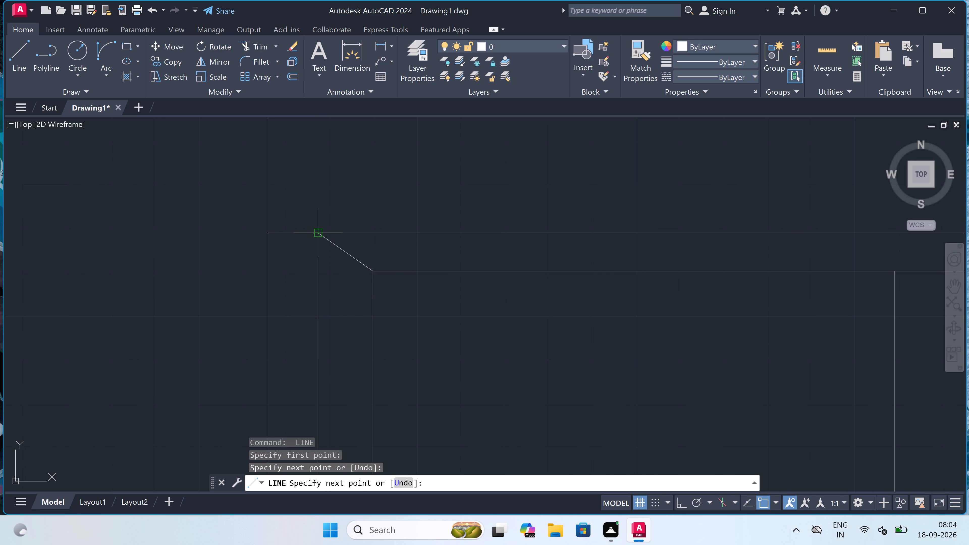
key("Escape")
Draw connected lines from the left frame vertical's foot to midway down the lower band, horizontally across with Ortho on, and up to the right frame vertical.
scroll(320, 238, "down", 3)
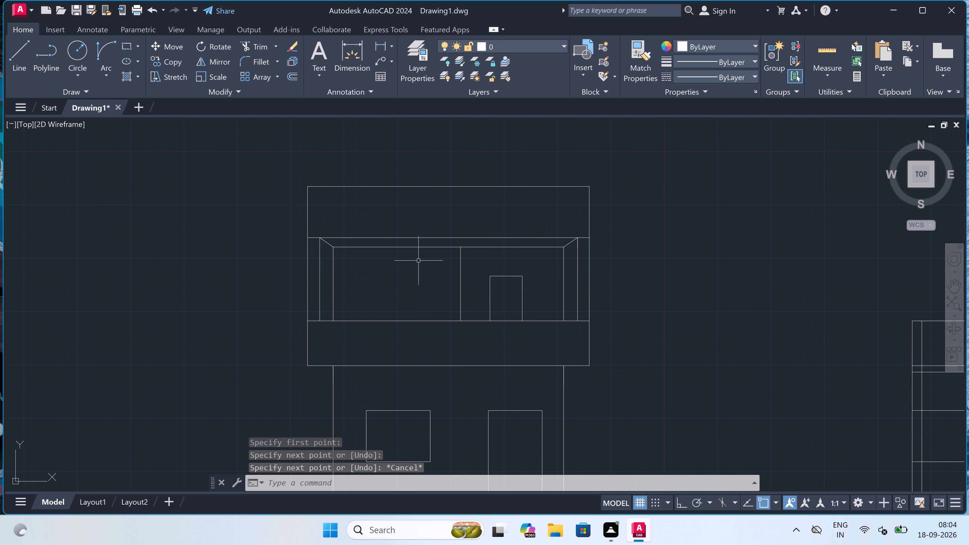
scroll(411, 262, "down", 1)
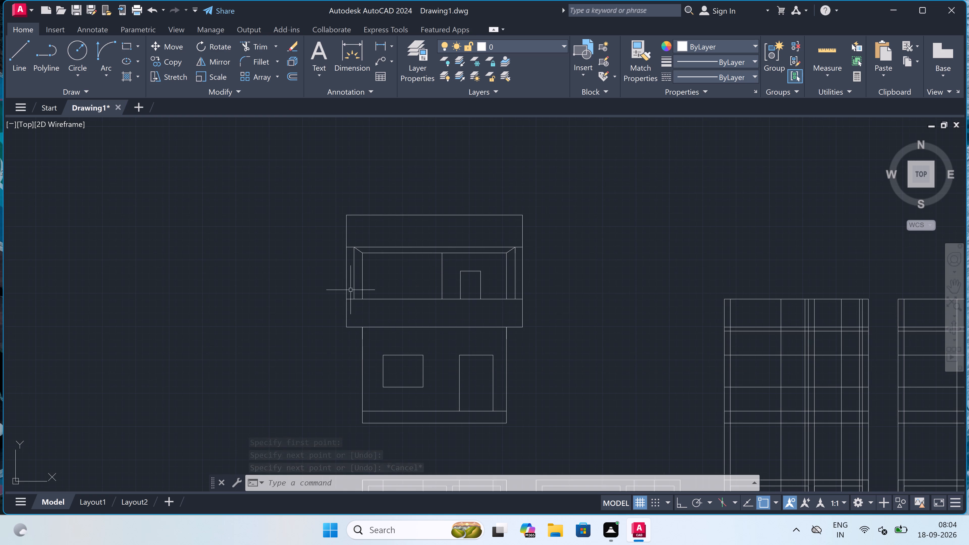
key("l")
key("space")
scroll(346, 296, "up", 2)
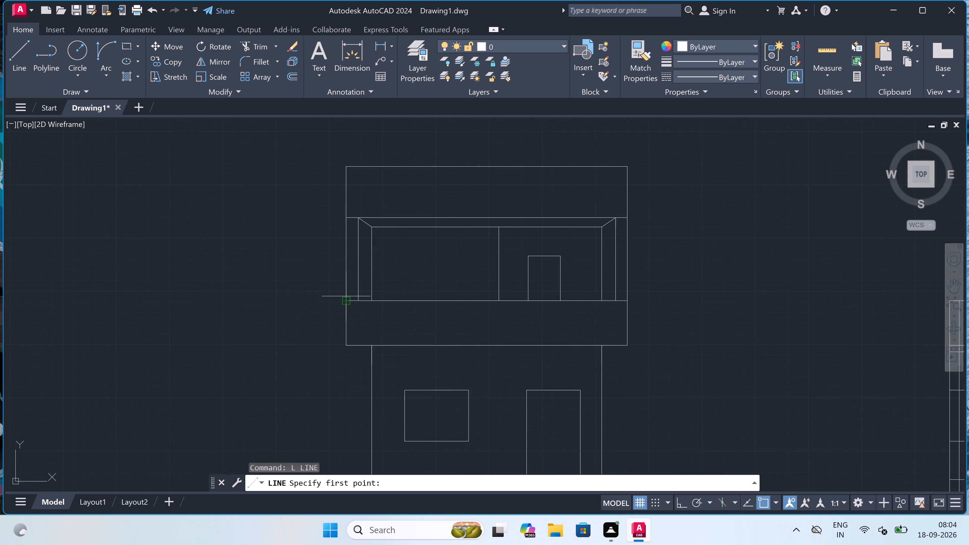
left_click(363, 305)
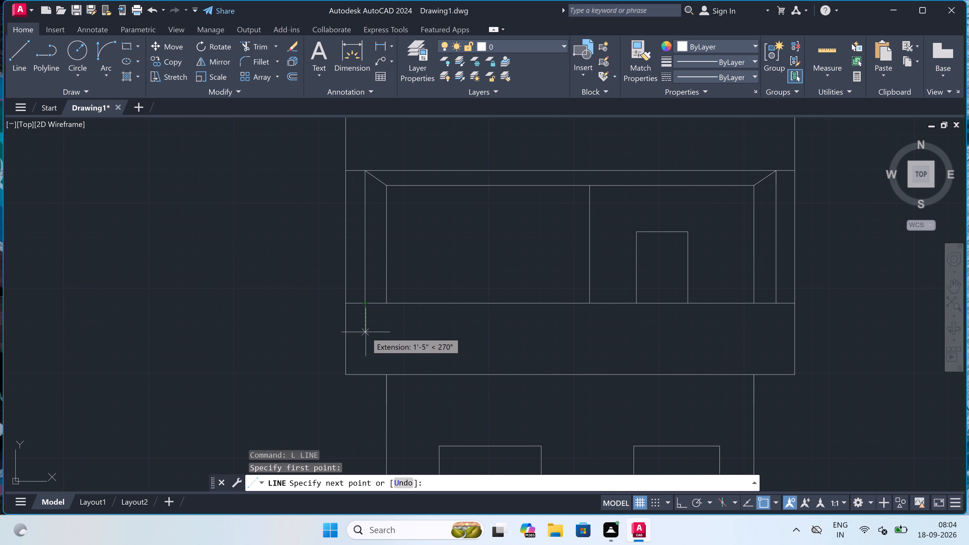
left_click(365, 340)
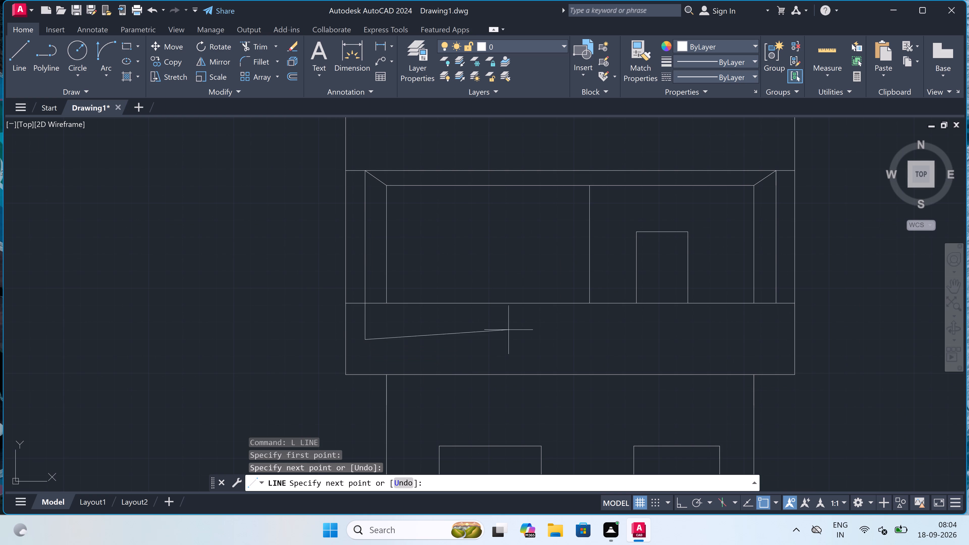
key("F8")
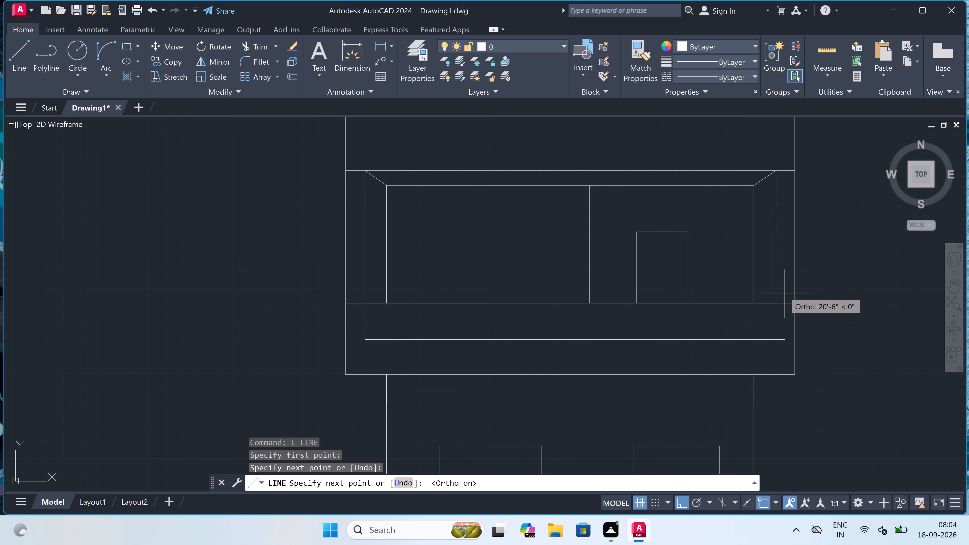
left_click(776, 341)
left_click(774, 303)
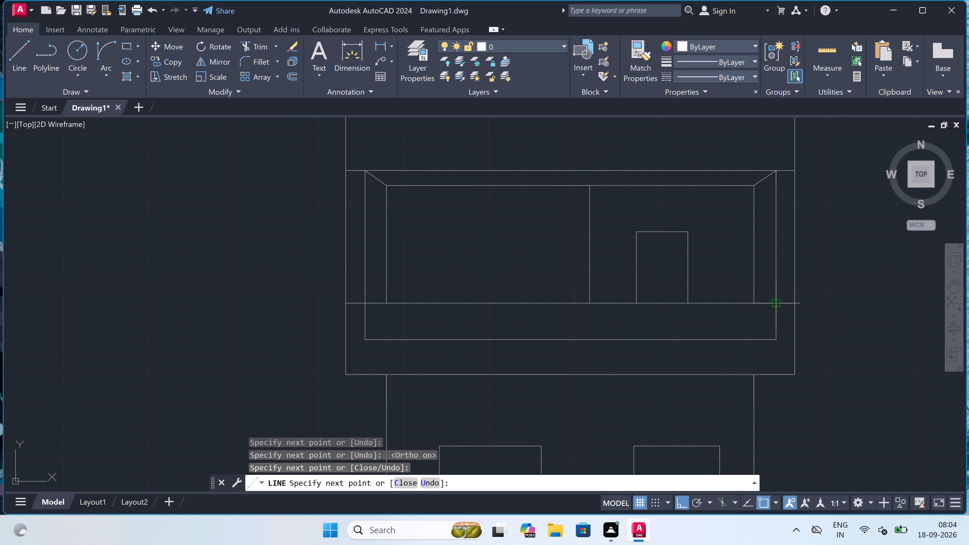
key("Escape")
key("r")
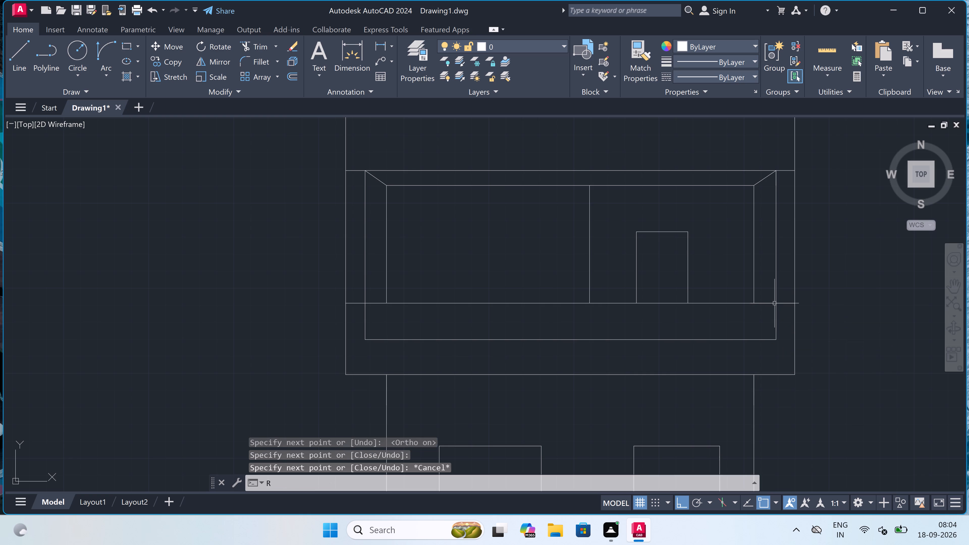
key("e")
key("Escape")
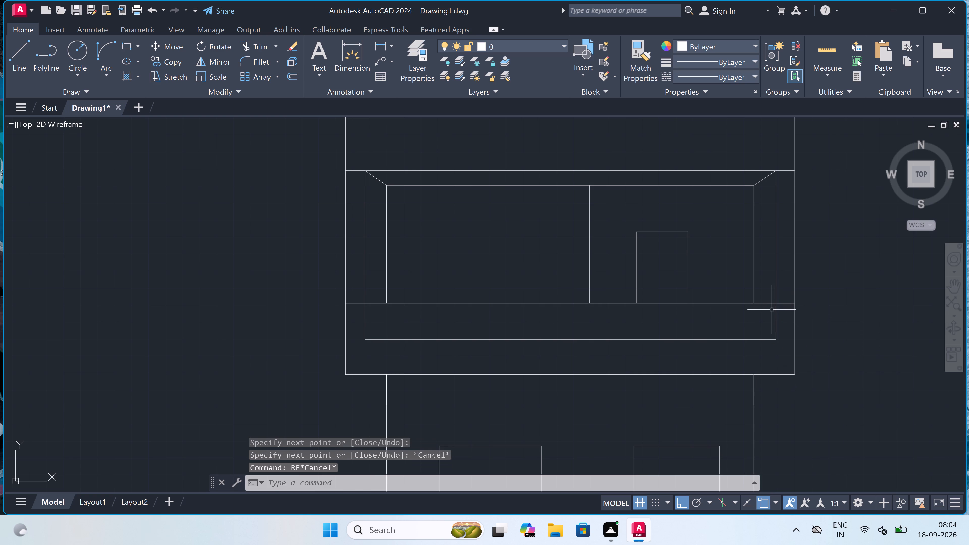
Trim the upper storey's floor line where it extends beyond the balcony frame into the right and left overhangs.
key("t")
type("R")
key("space")
scroll(769, 314, "up", 1)
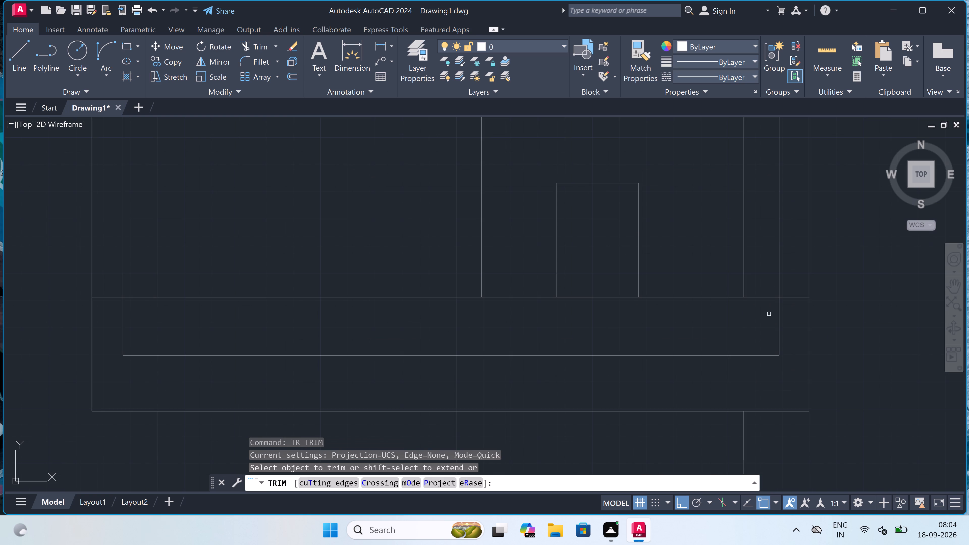
left_click(790, 295)
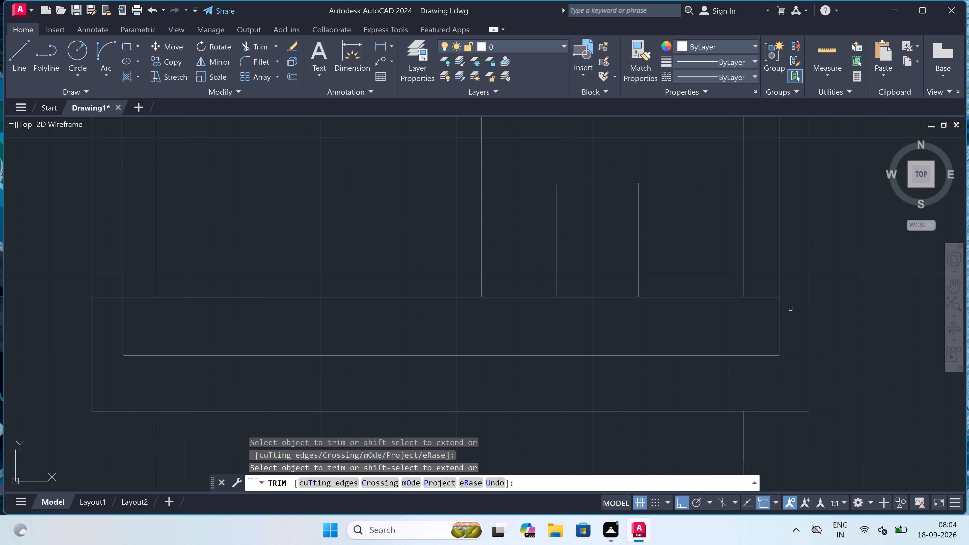
scroll(784, 311, "down", 2)
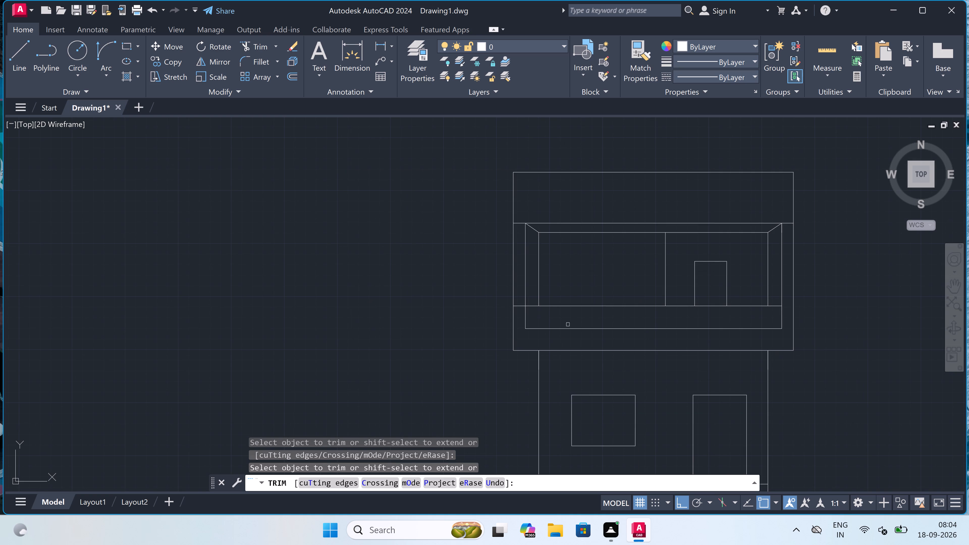
scroll(520, 306, "up", 2)
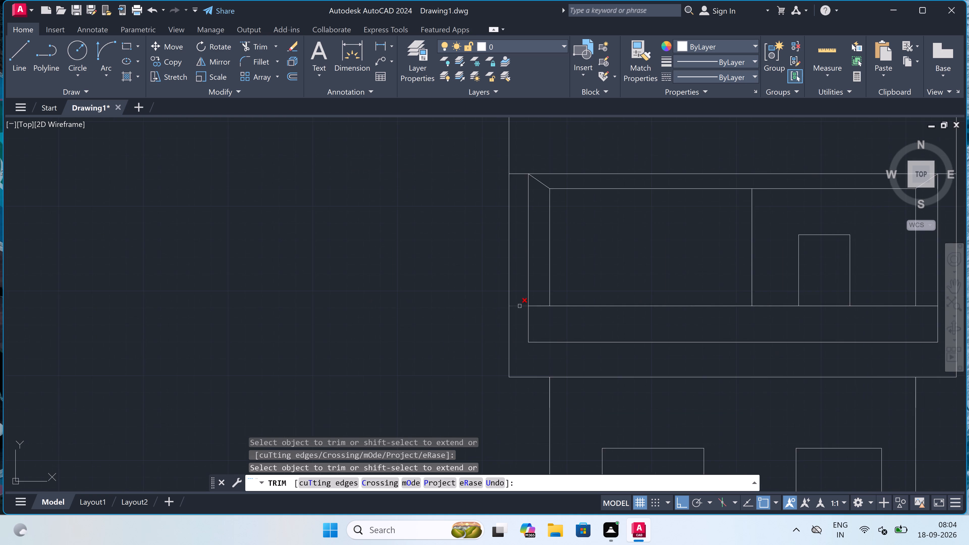
left_click(519, 305)
scroll(519, 305, "down", 2)
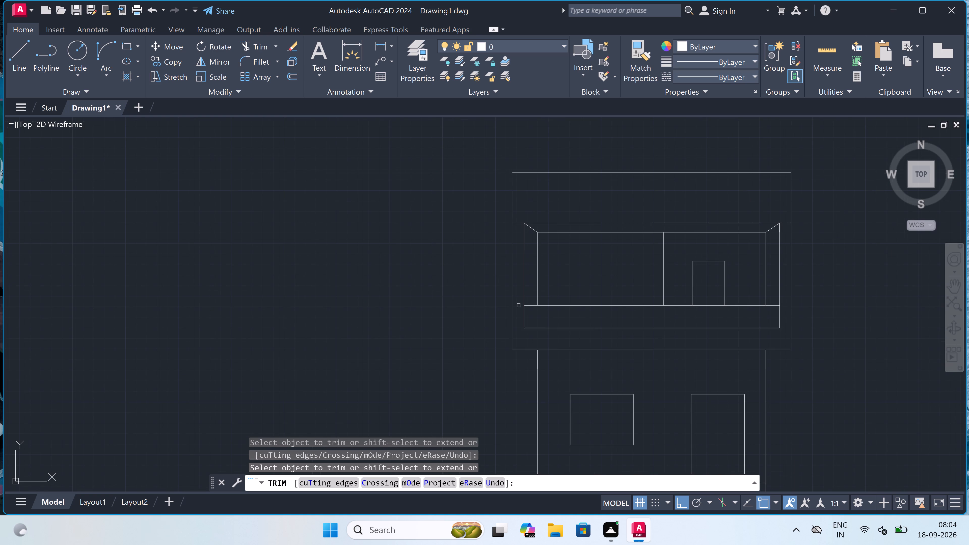
scroll(519, 305, "down", 1)
scroll(488, 294, "down", 2)
key("Escape")
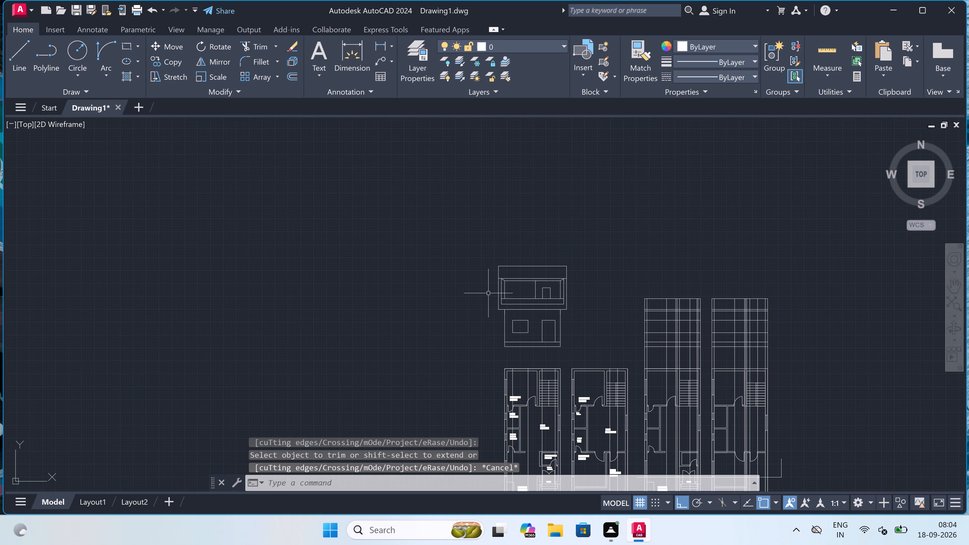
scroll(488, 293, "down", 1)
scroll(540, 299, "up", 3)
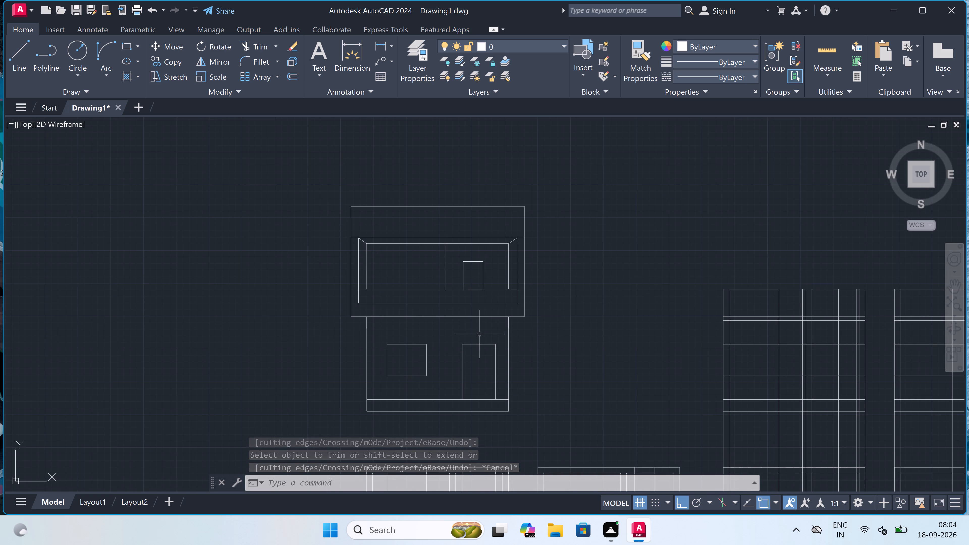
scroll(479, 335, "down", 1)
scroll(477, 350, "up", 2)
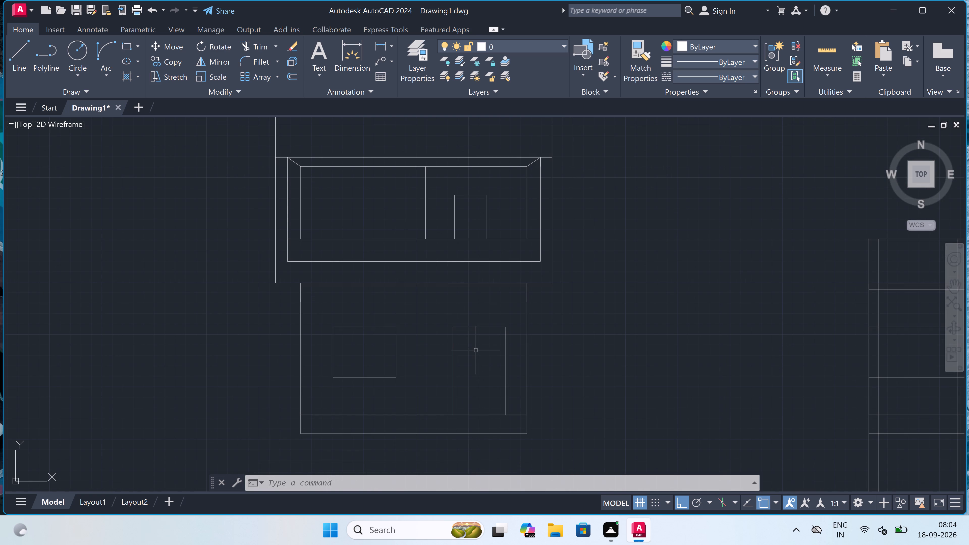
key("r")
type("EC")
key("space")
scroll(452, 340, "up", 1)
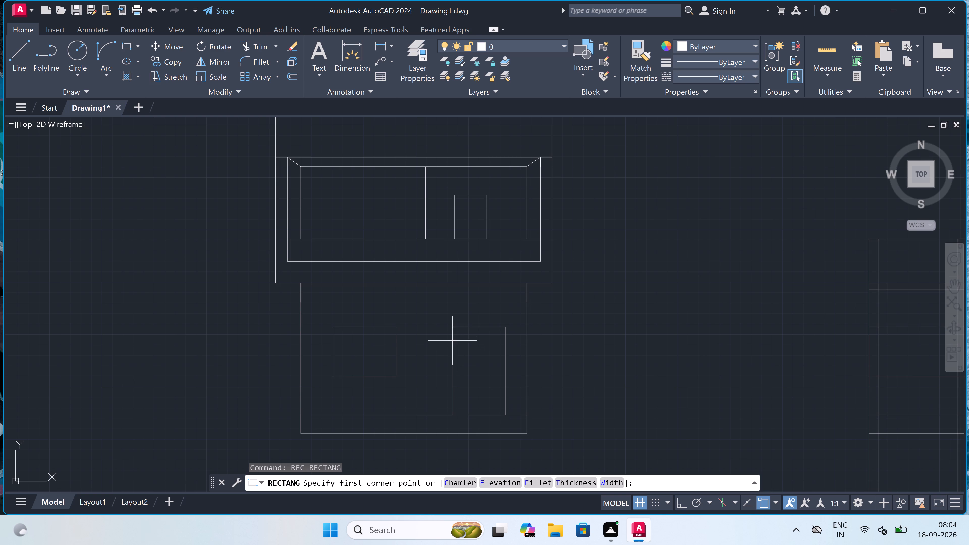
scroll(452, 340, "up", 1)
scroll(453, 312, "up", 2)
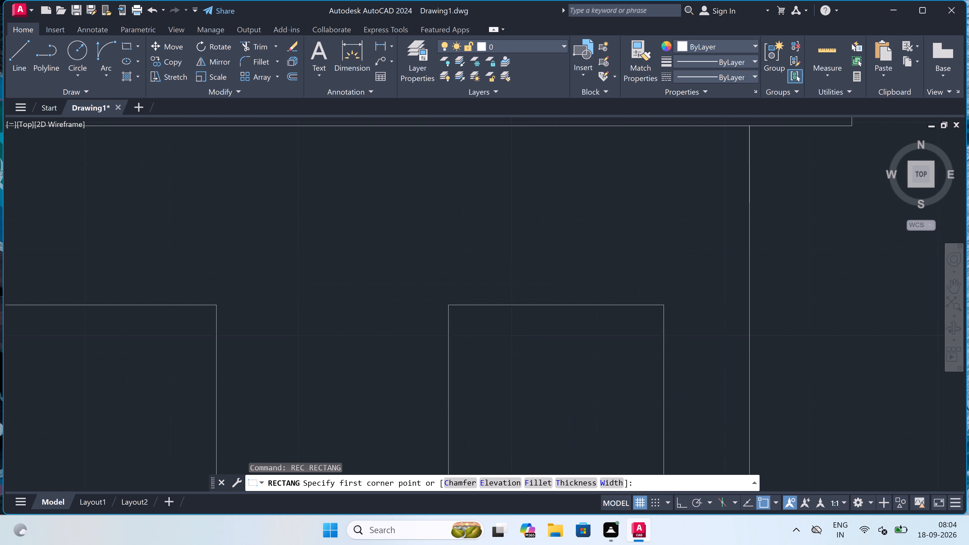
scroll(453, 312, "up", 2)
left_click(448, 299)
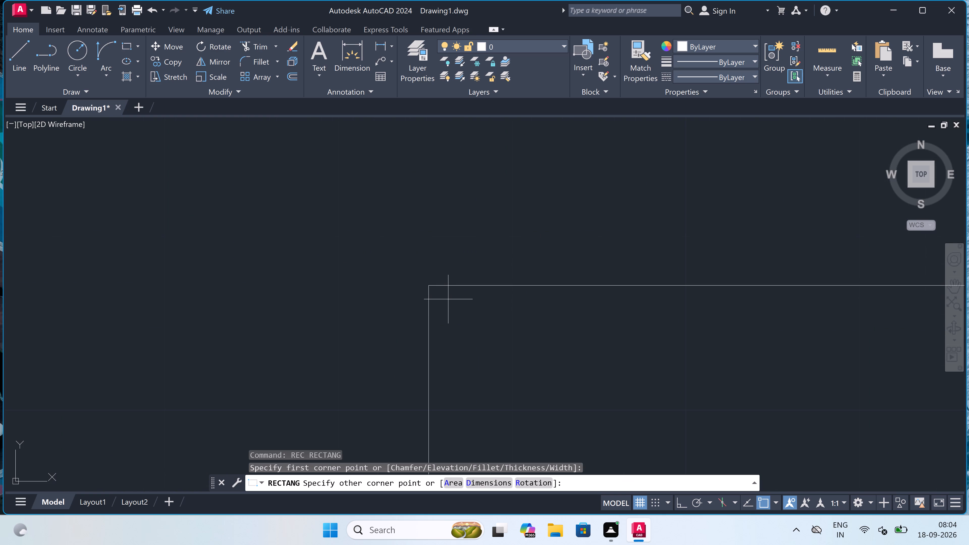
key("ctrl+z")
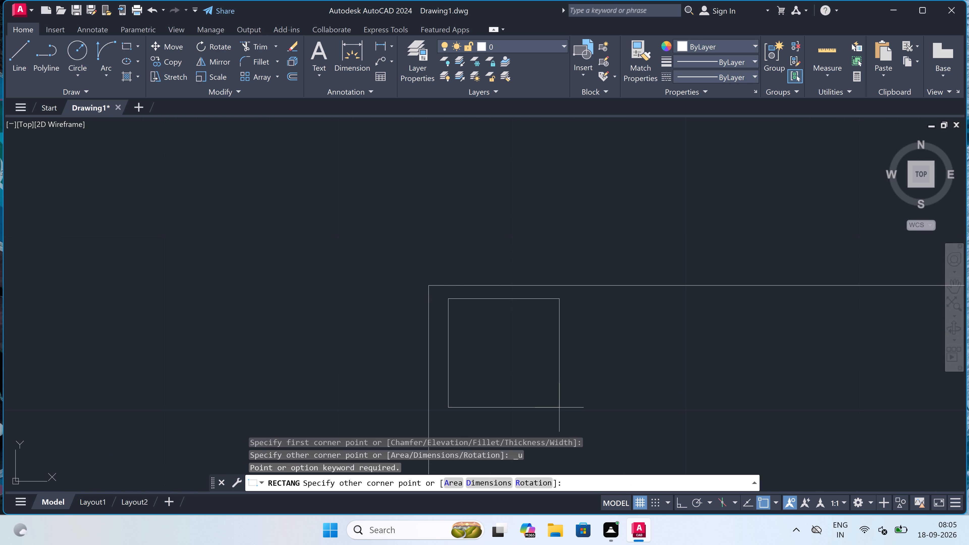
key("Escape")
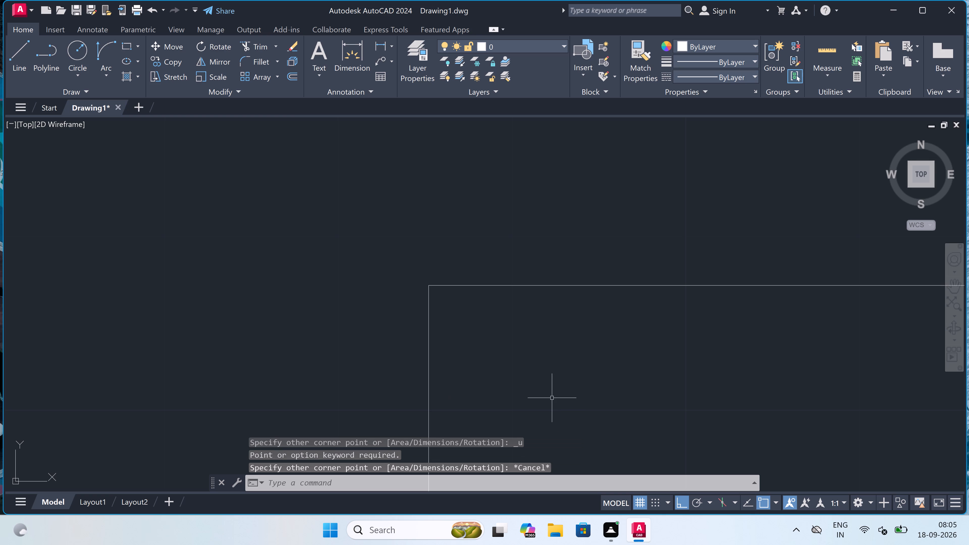
Draw a slightly smaller rectangle inside the lower storey's door outline, leaving a narrow frame gap on all sides.
key("space")
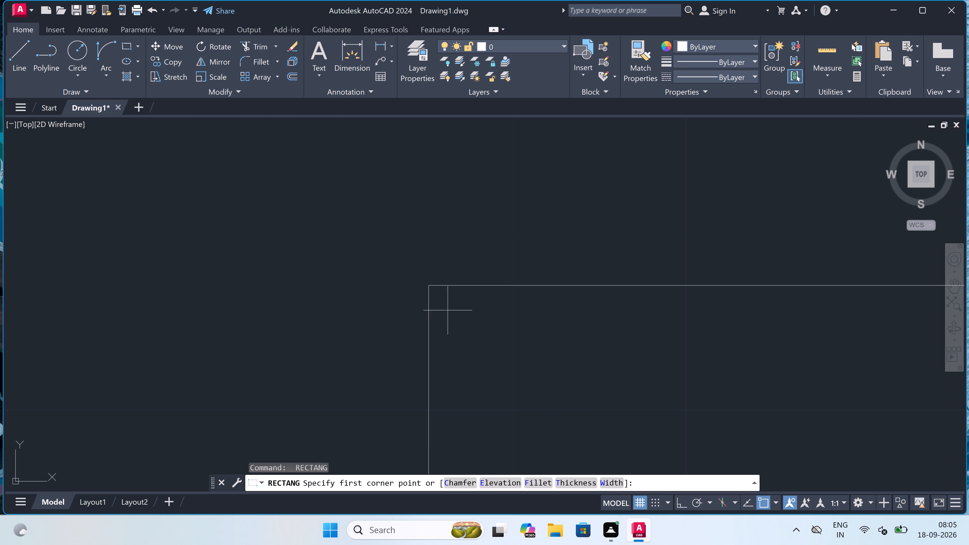
left_click_drag(448, 310, 450, 313)
scroll(535, 389, "down", 6)
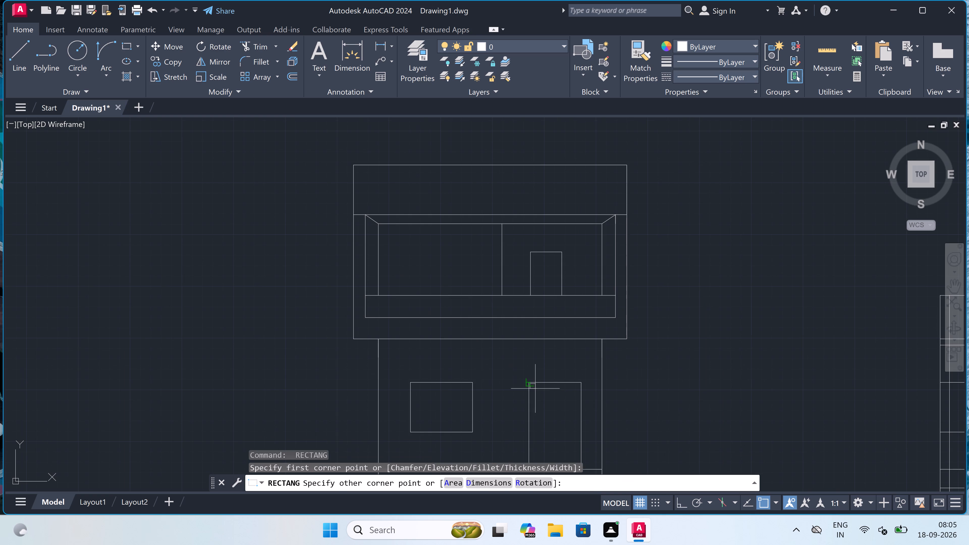
scroll(558, 406, "down", 1)
scroll(568, 434, "up", 3)
scroll(571, 438, "down", 2)
scroll(574, 448, "up", 2)
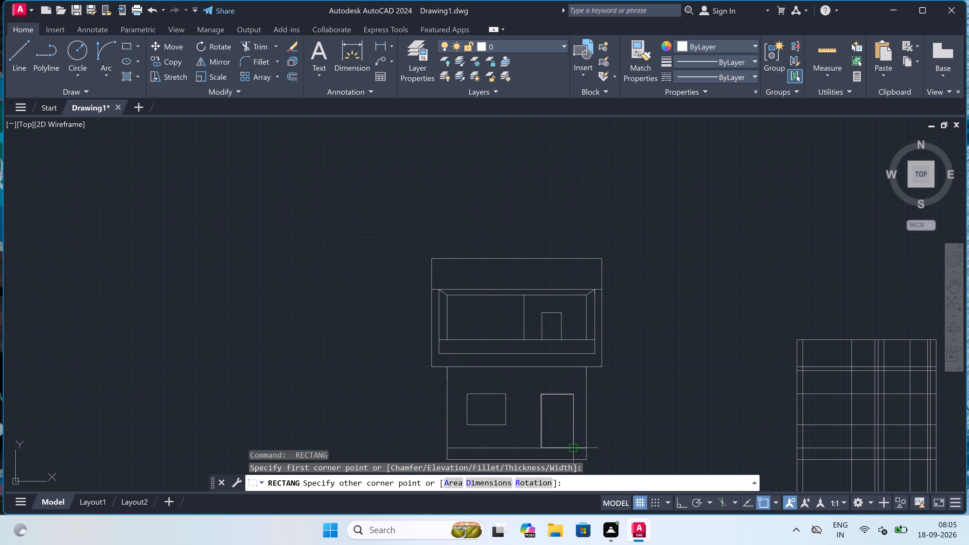
scroll(574, 448, "up", 2)
scroll(573, 408, "down", 1)
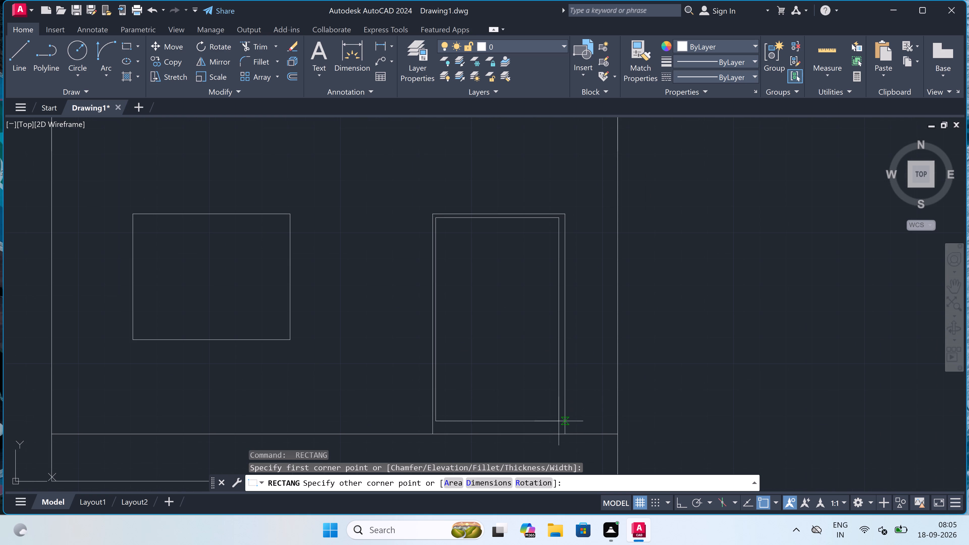
scroll(559, 438, "up", 3)
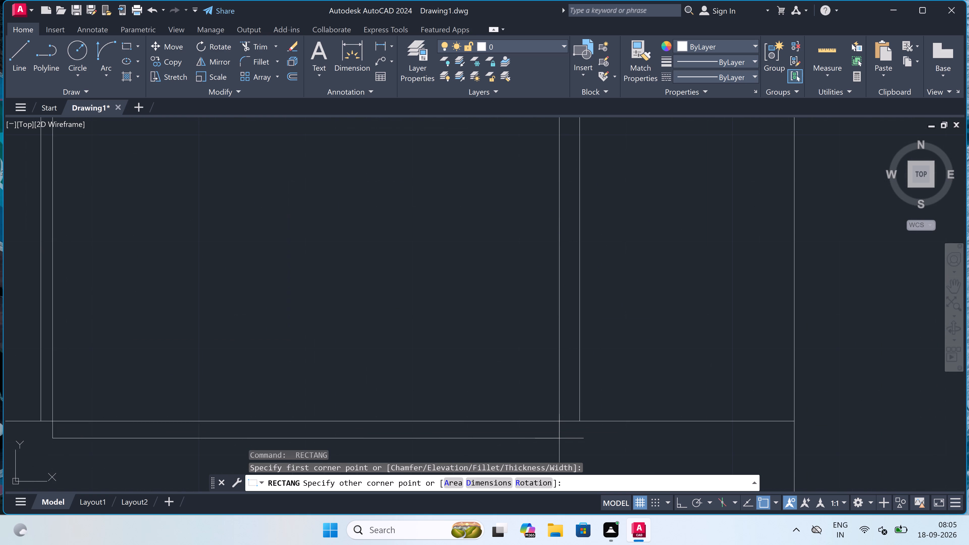
left_click(566, 401)
scroll(519, 382, "down", 4)
scroll(544, 424, "down", 1)
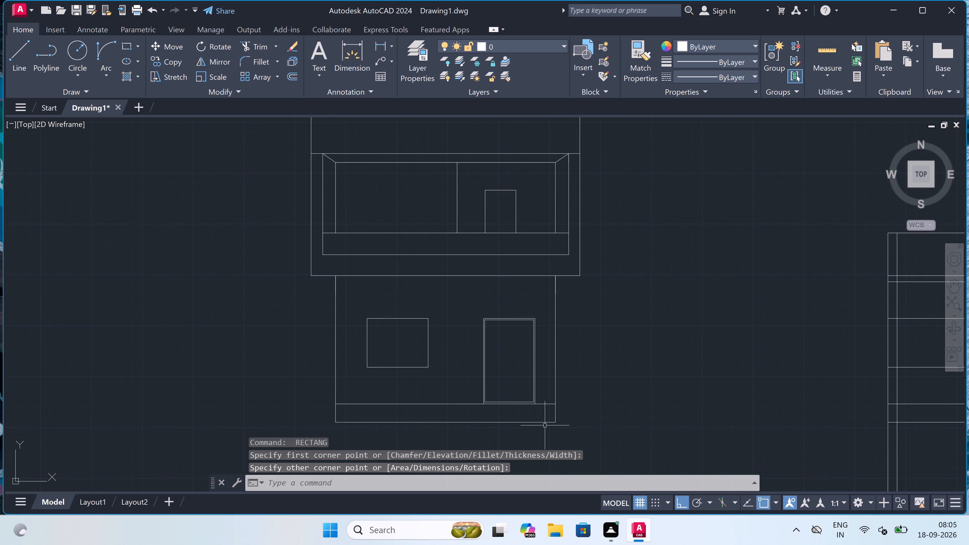
Draw a slightly smaller rectangle inside the lower storey's window outline, leaving a narrow frame gap on all sides.
key("space")
scroll(386, 329, "up", 2)
scroll(345, 314, "up", 3)
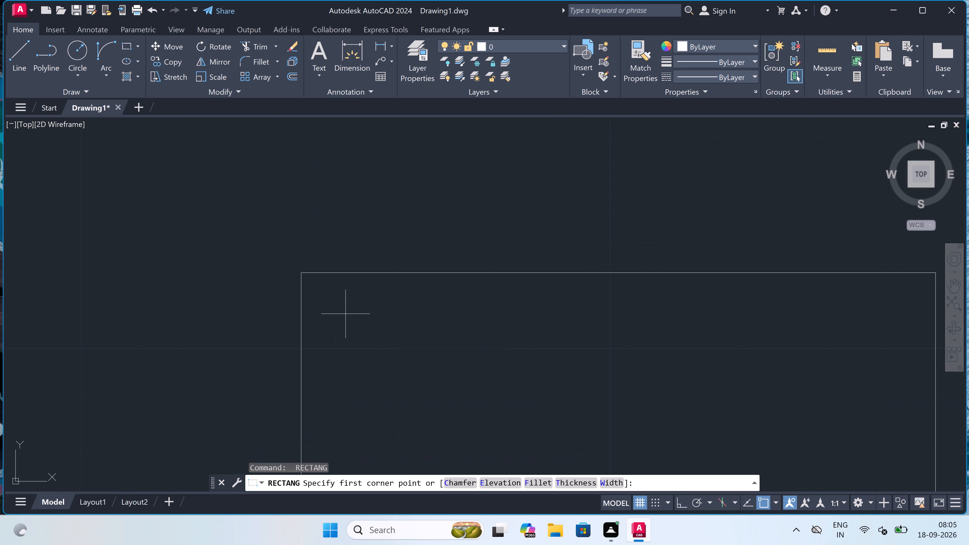
left_click(319, 291)
scroll(467, 420, "down", 6)
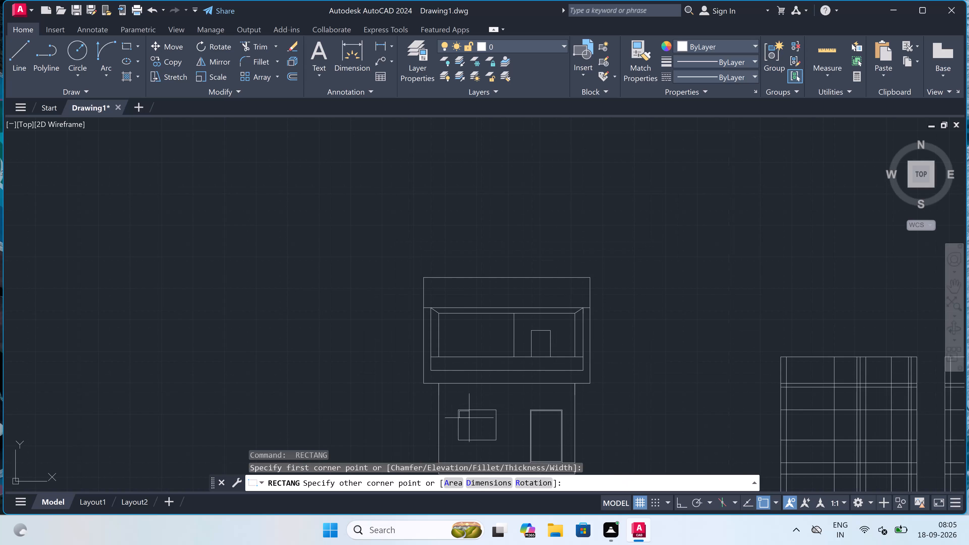
scroll(484, 431, "up", 3)
scroll(501, 426, "down", 2)
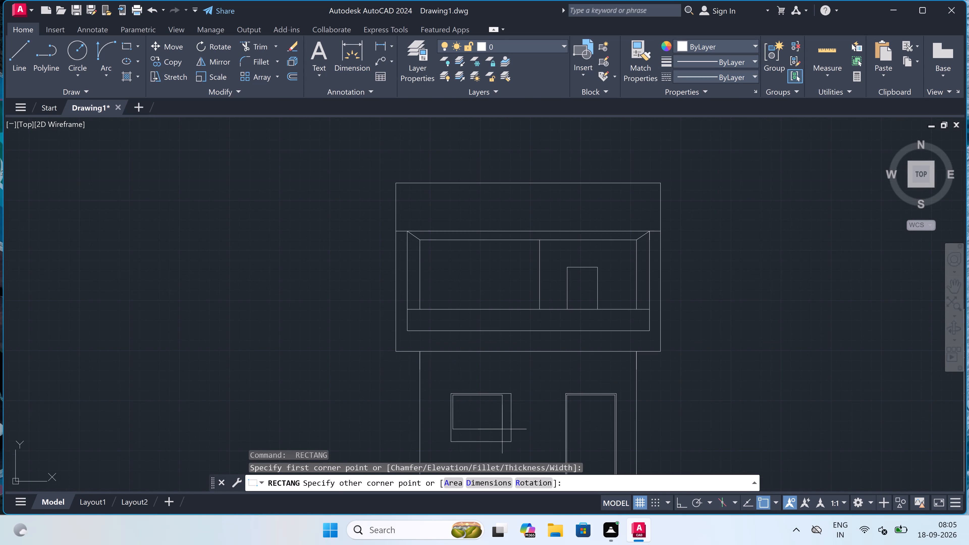
scroll(507, 448, "up", 2)
scroll(522, 406, "up", 1)
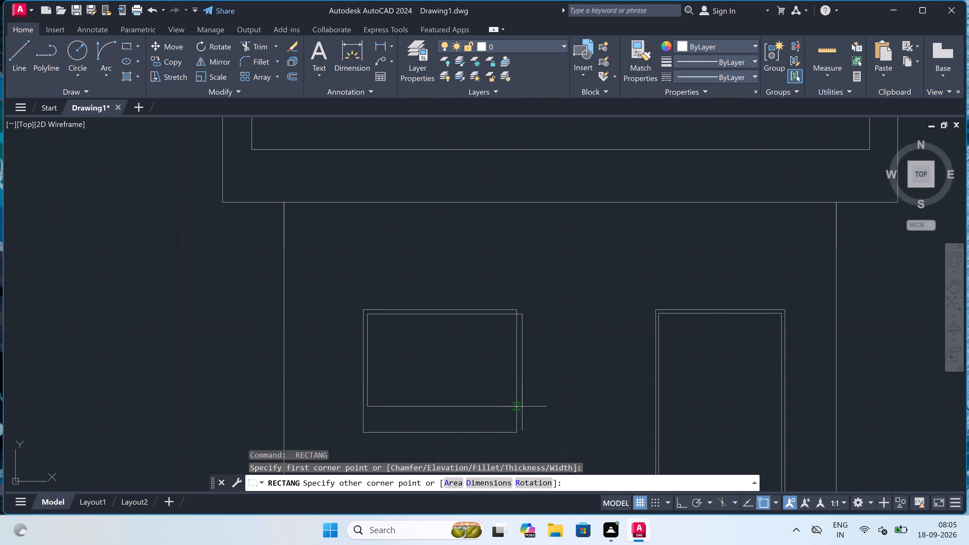
scroll(521, 407, "down", 2)
scroll(507, 420, "up", 2)
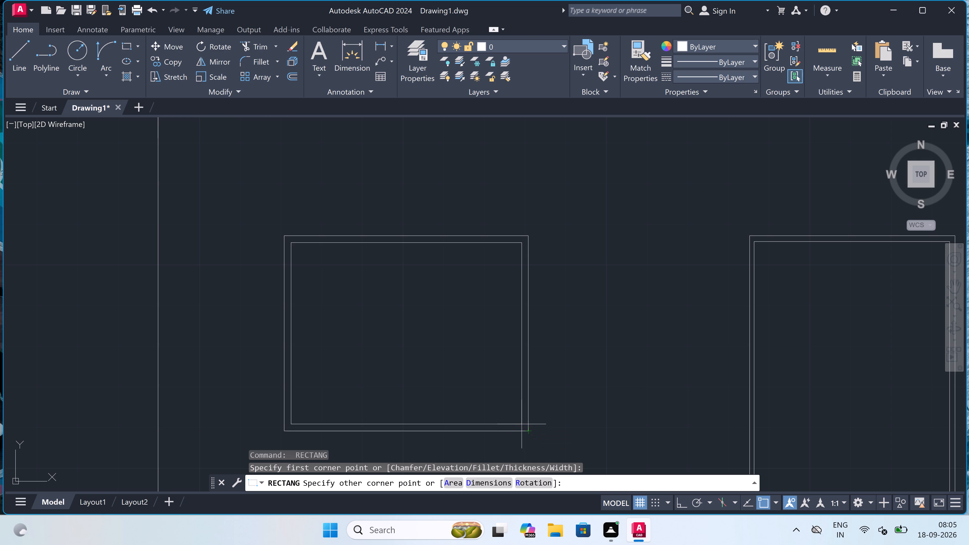
scroll(522, 424, "up", 2)
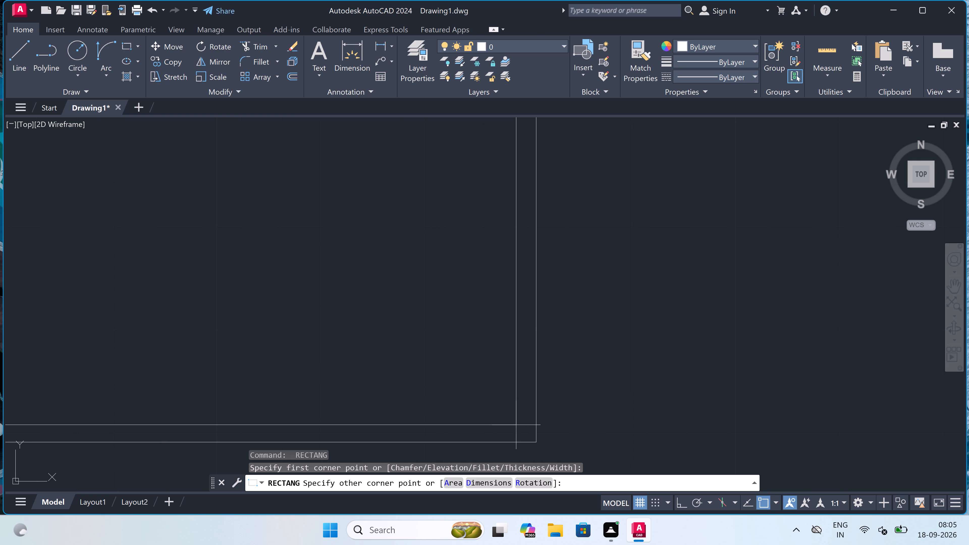
left_click(516, 425)
scroll(493, 395, "down", 4)
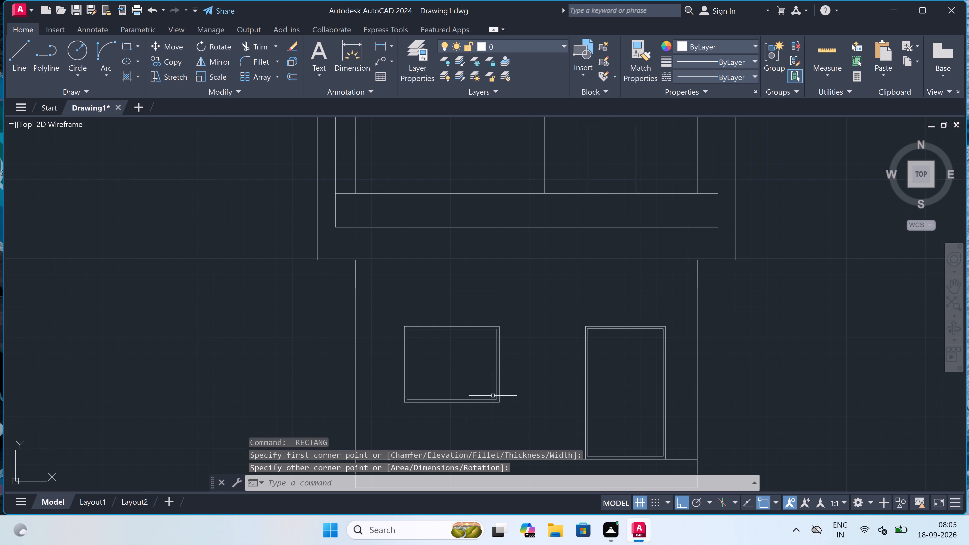
Draw a slightly smaller rectangle inside the upper storey's door outline, leaving a thin gap at the top and sides and ending on the floor line.
scroll(493, 396, "up", 1)
scroll(493, 400, "down", 3)
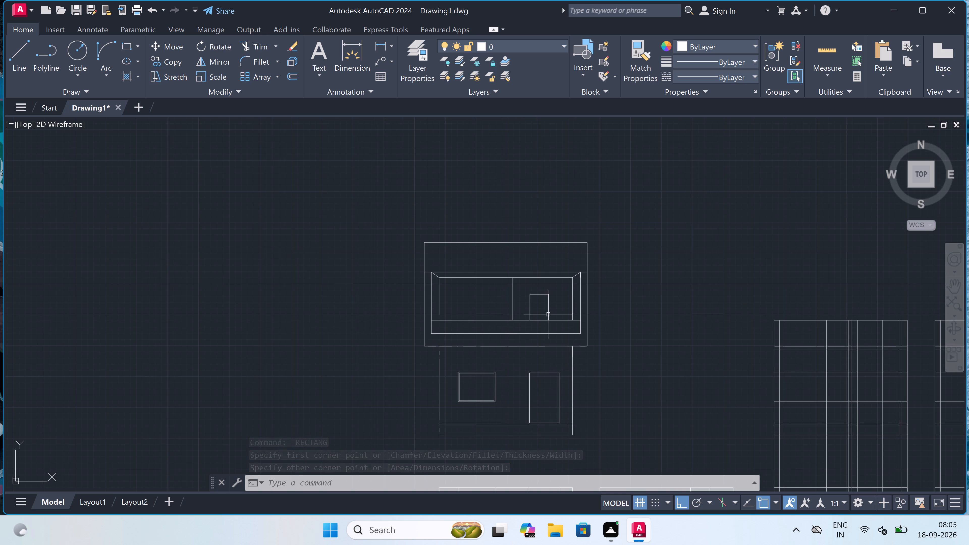
scroll(553, 311, "up", 4)
key("space")
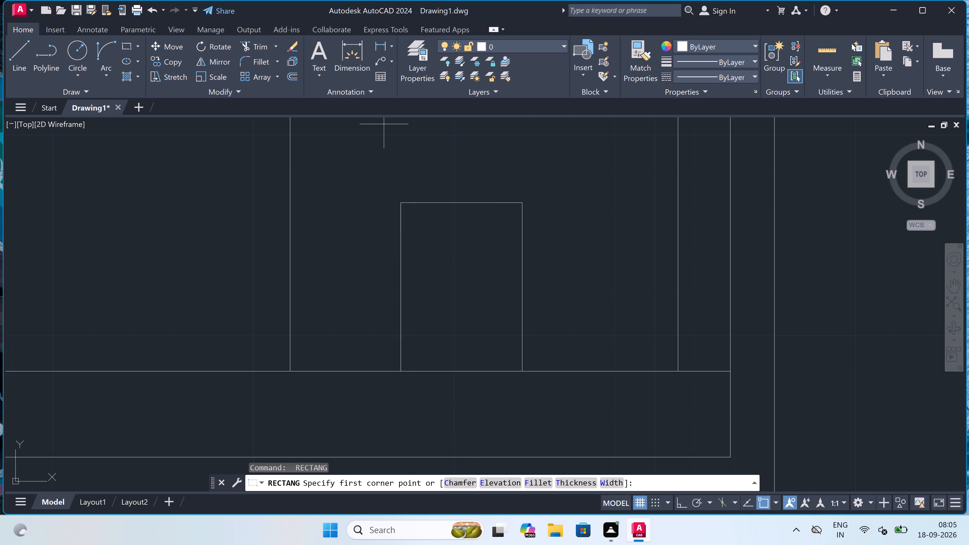
scroll(411, 195, "up", 2)
scroll(399, 218, "up", 1)
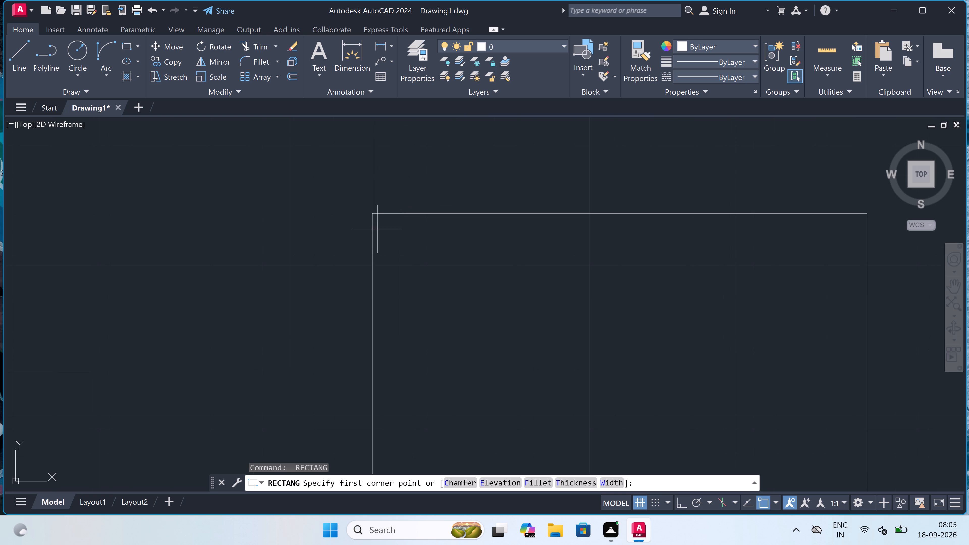
scroll(379, 219, "up", 2)
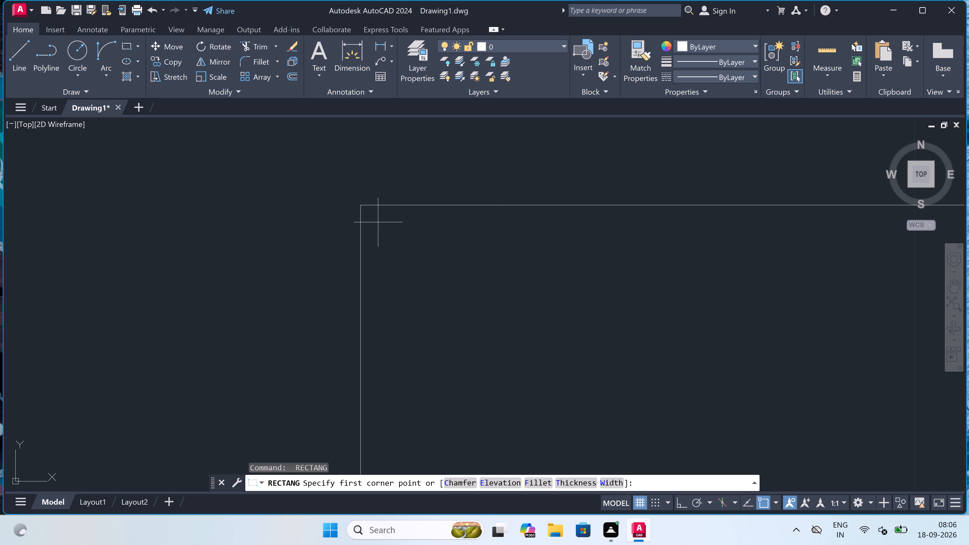
left_click(374, 218)
scroll(498, 298, "down", 3)
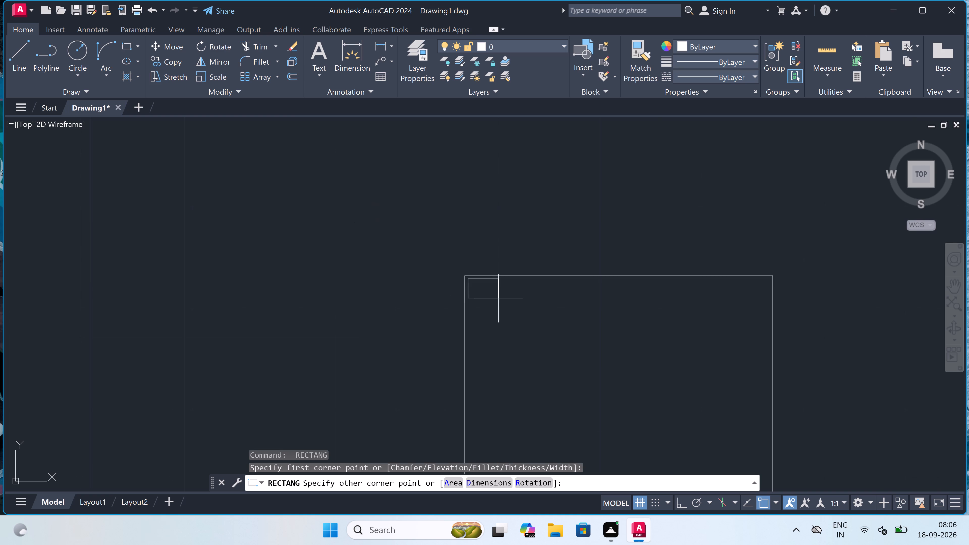
scroll(498, 298, "down", 3)
scroll(547, 382, "up", 3)
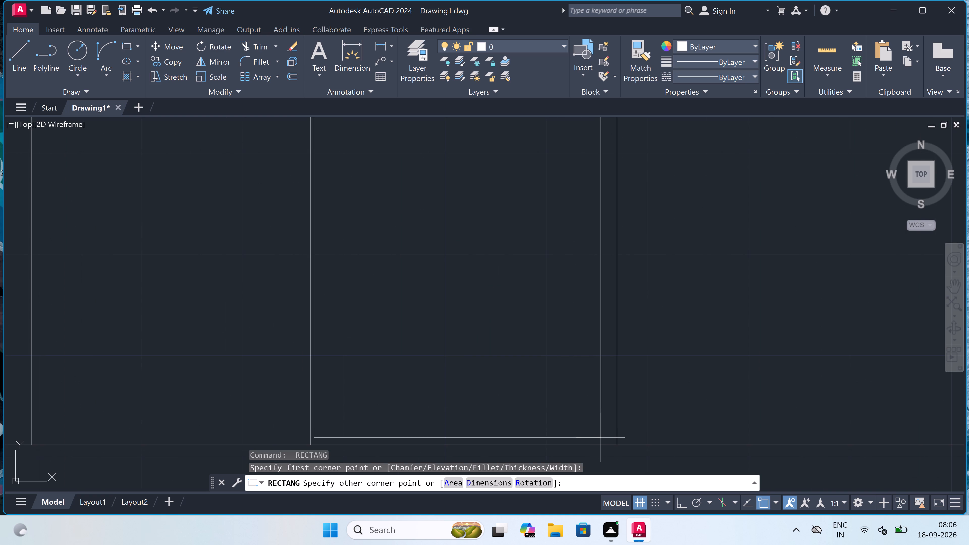
scroll(606, 439, "up", 1)
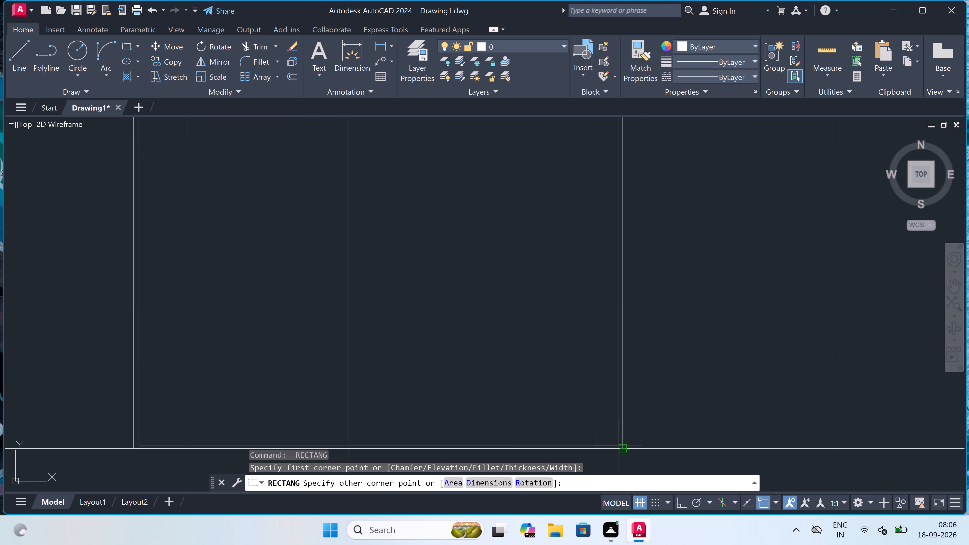
scroll(618, 445, "up", 1)
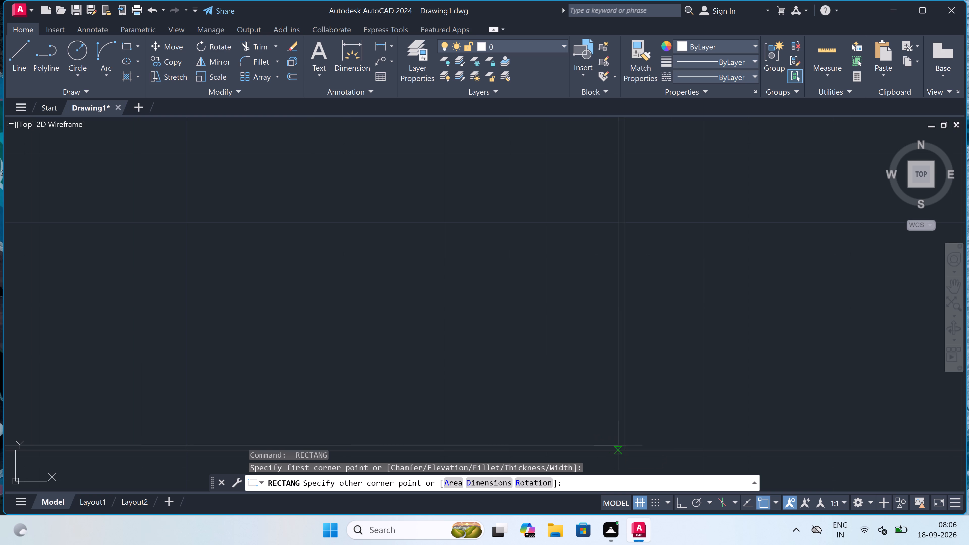
scroll(618, 445, "up", 2)
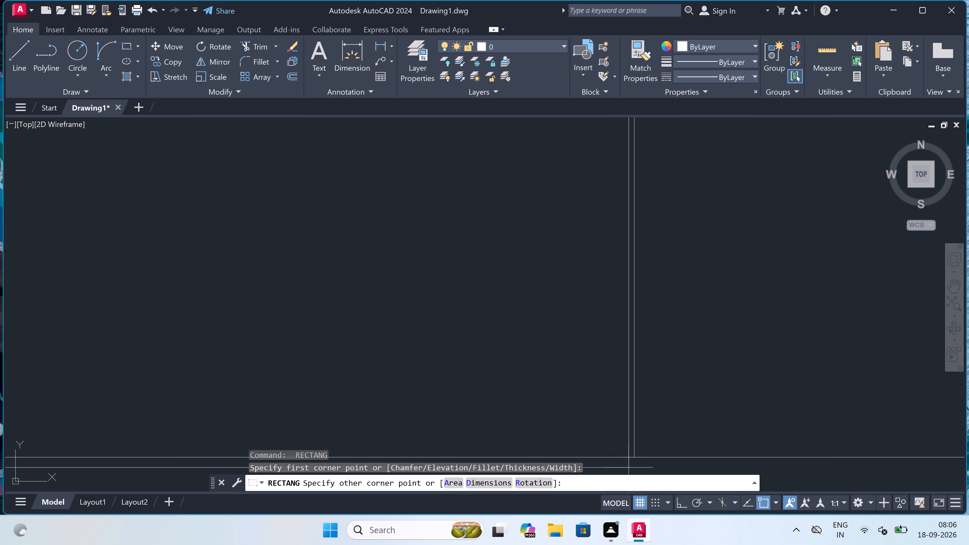
left_click(621, 457)
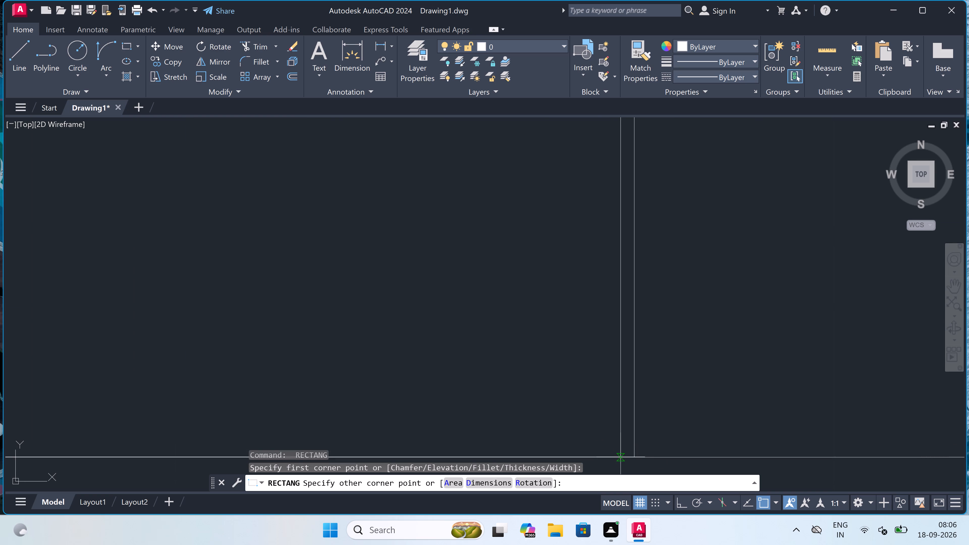
scroll(559, 367, "down", 7)
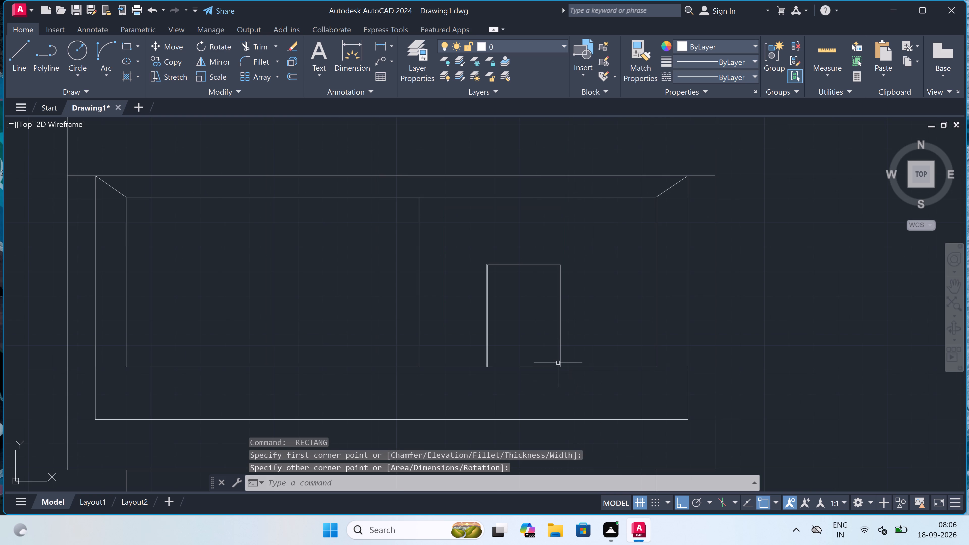
Draw a panel rectangle inside the upper storey's door, inset from the inner frame with a wider margin on all sides.
scroll(551, 330, "up", 2)
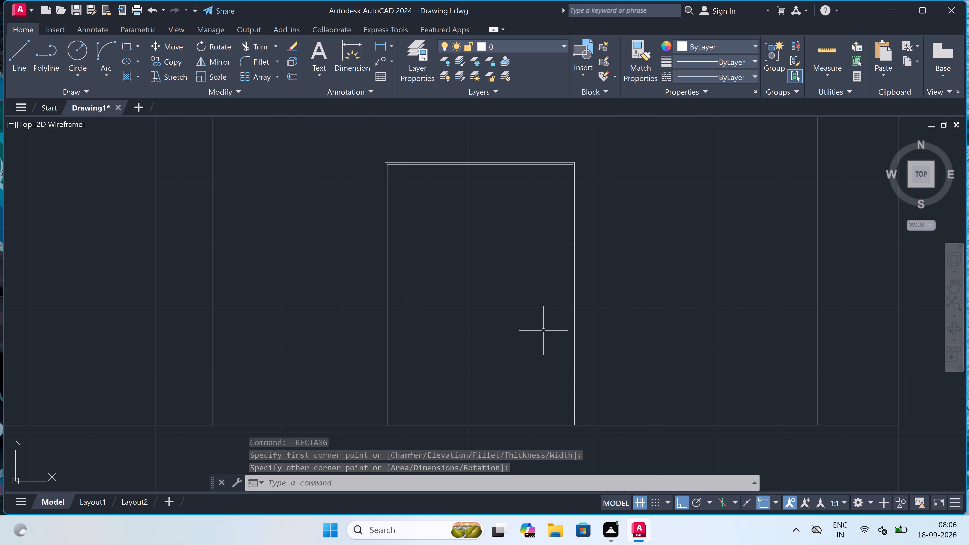
key("Escape")
type("REC")
key("space")
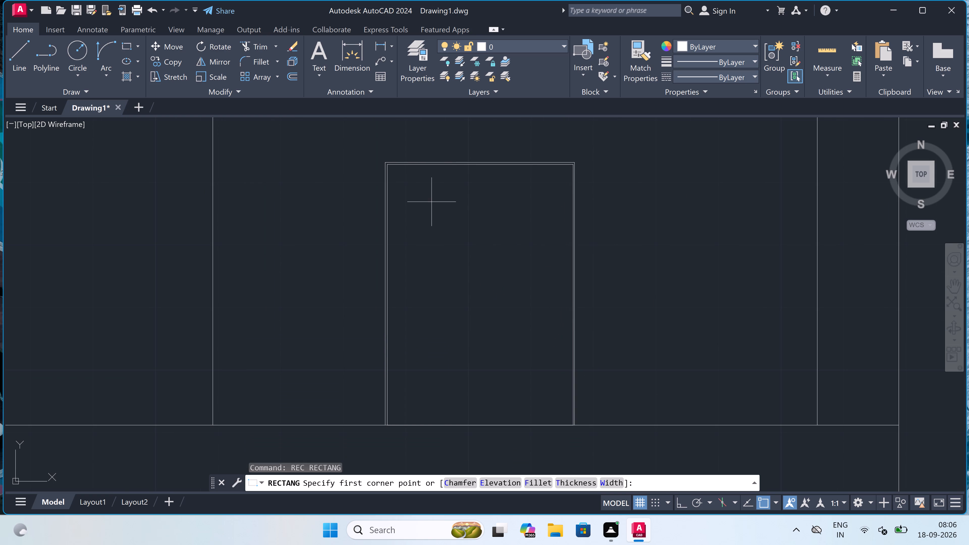
left_click_drag(400, 177, 402, 180)
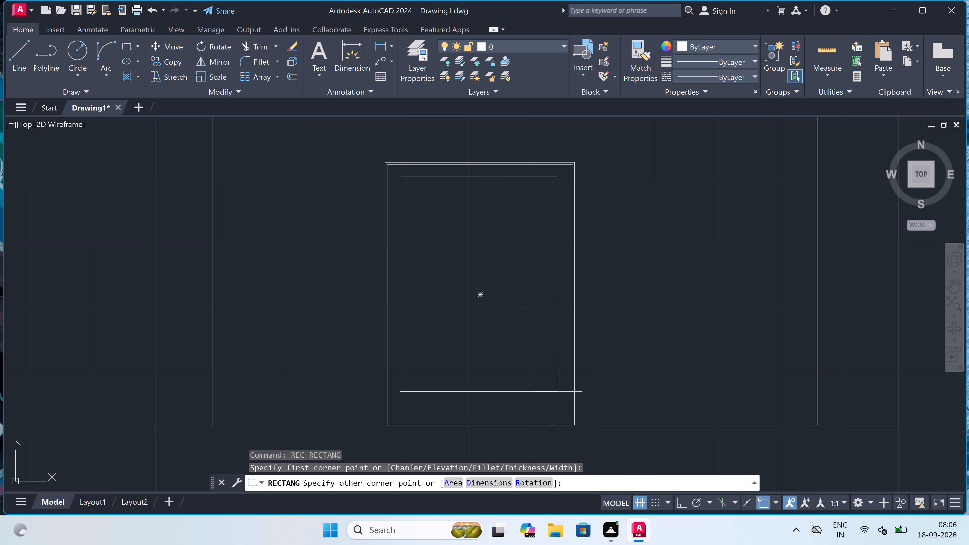
left_click(560, 409)
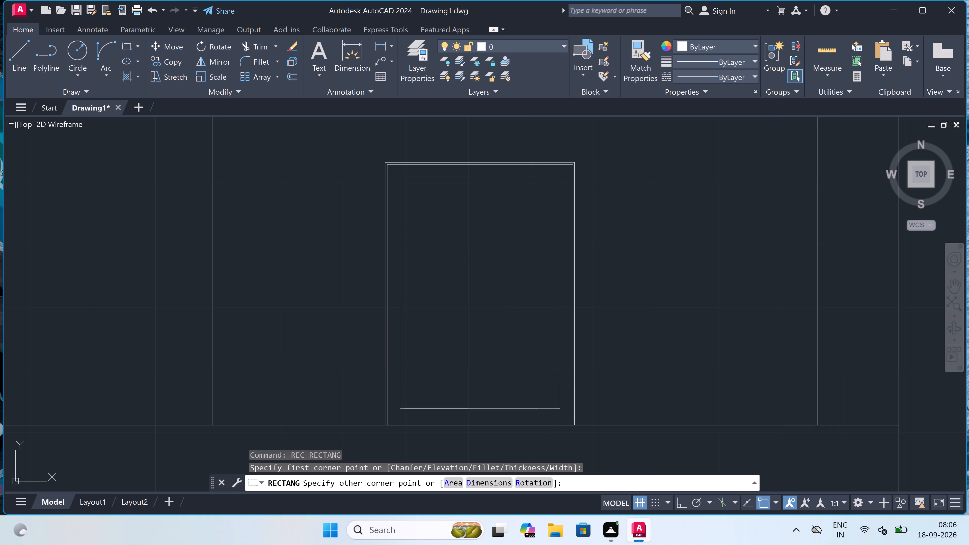
Draw a small, flat horizontal rectangle as a handle detail inside the upper door panel, near its lower-left corner.
key("space")
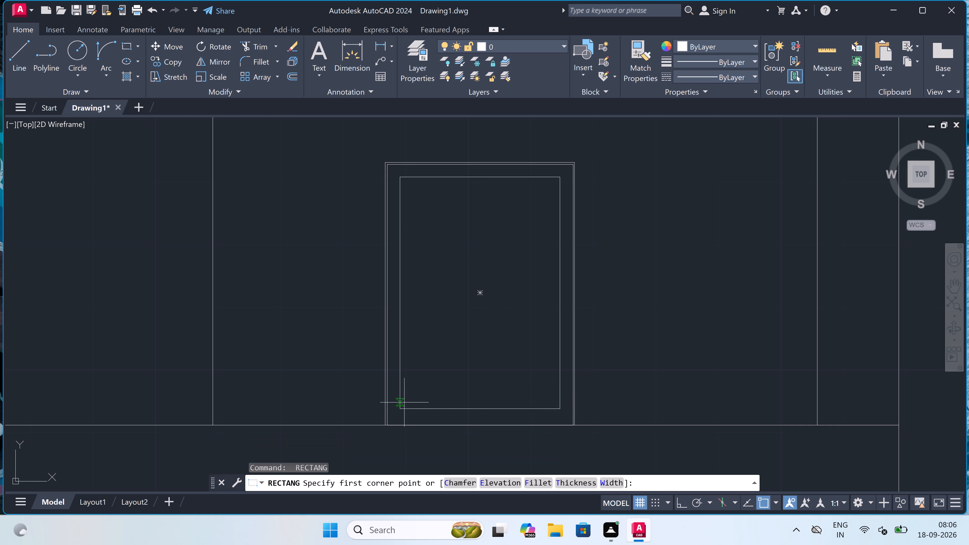
scroll(404, 402, "up", 1)
scroll(402, 401, "down", 6)
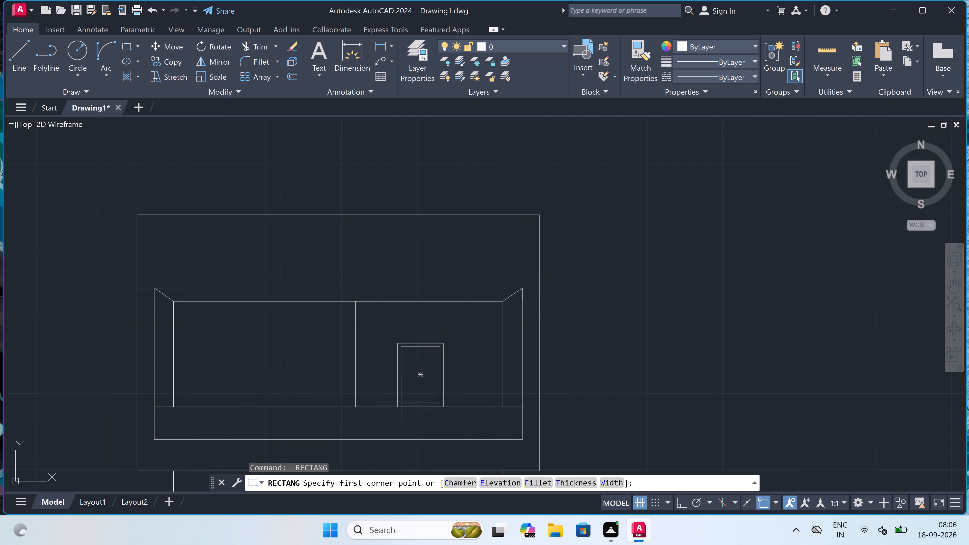
scroll(402, 401, "down", 4)
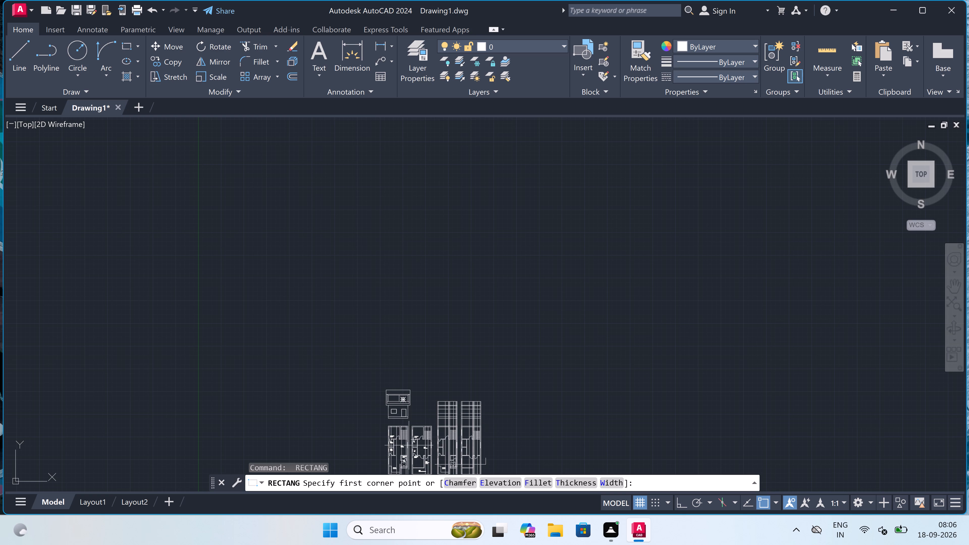
scroll(412, 453, "up", 3)
scroll(382, 388, "down", 1)
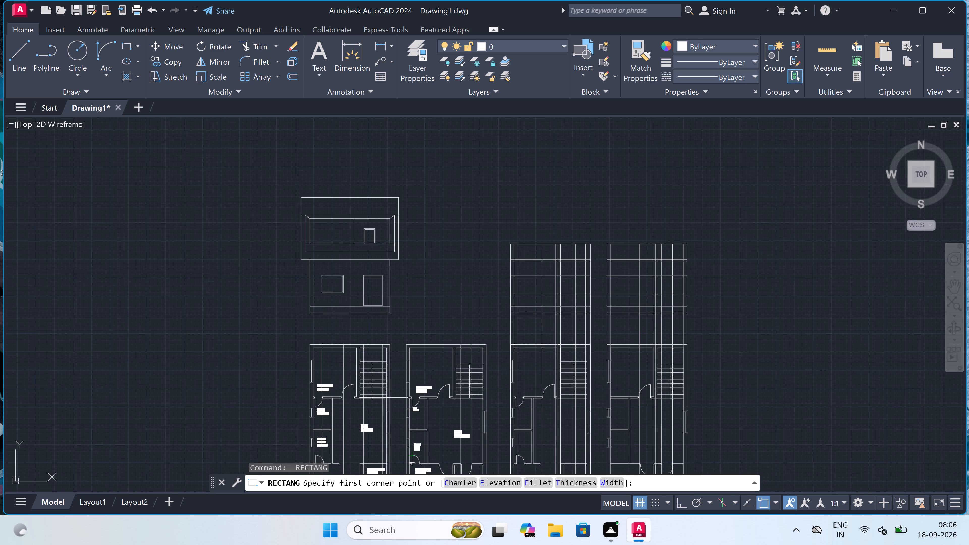
scroll(369, 286, "up", 3)
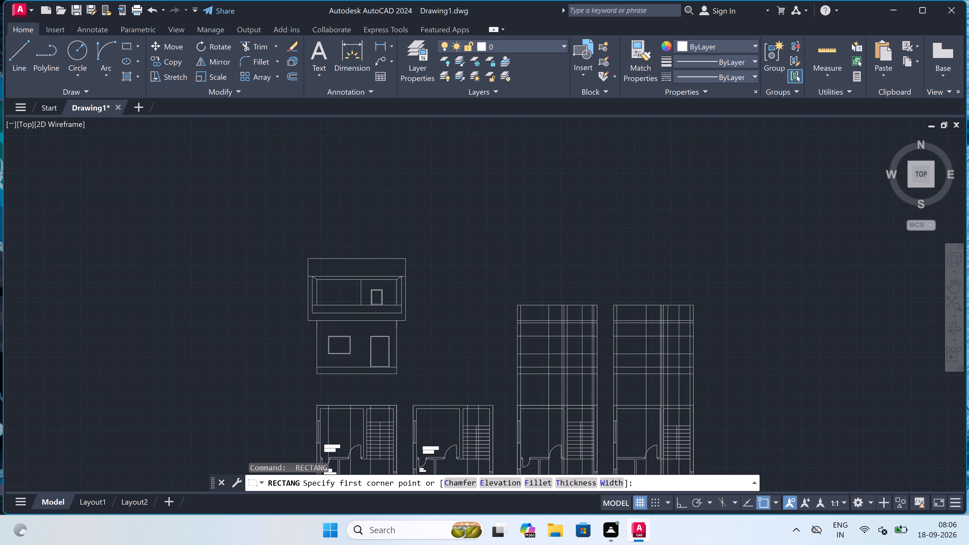
scroll(373, 298, "up", 3)
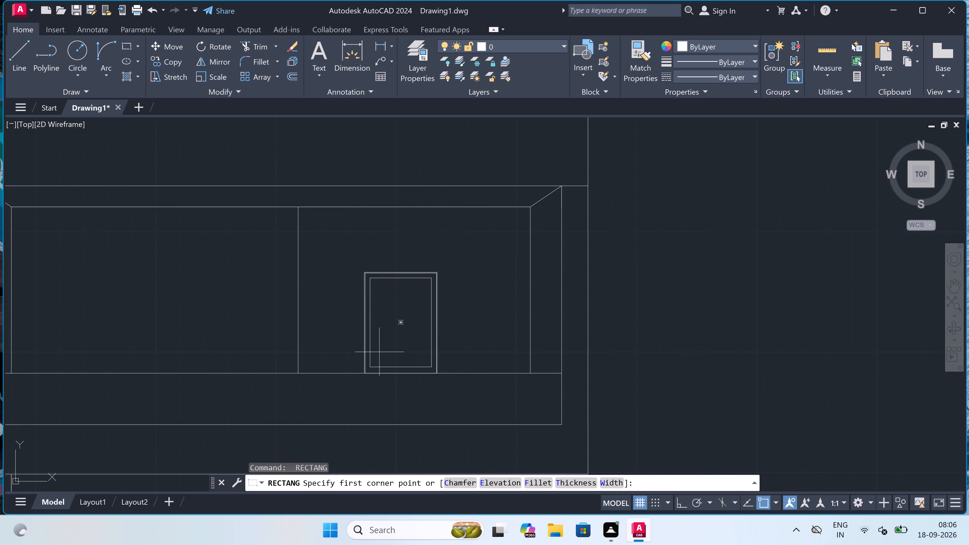
scroll(378, 356, "up", 2)
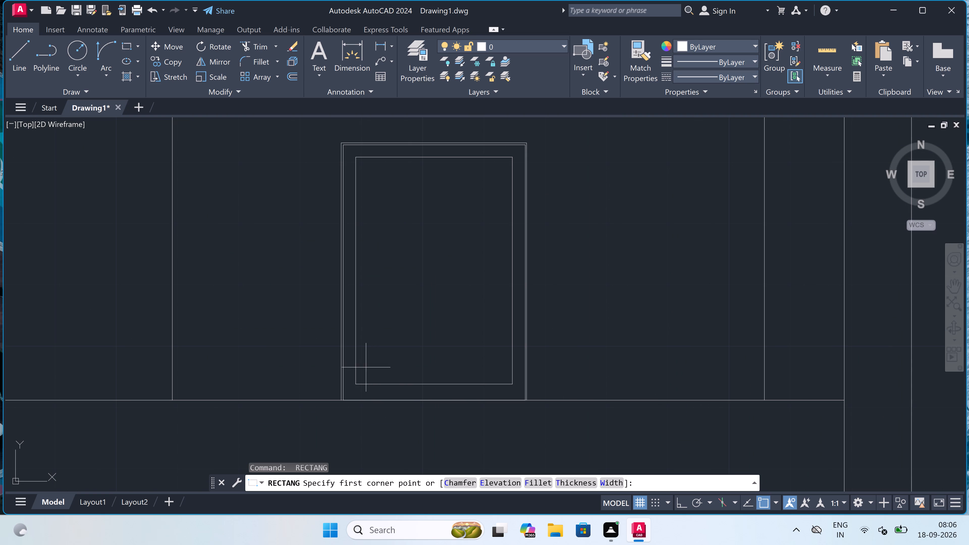
scroll(365, 370, "up", 2)
left_click(364, 370)
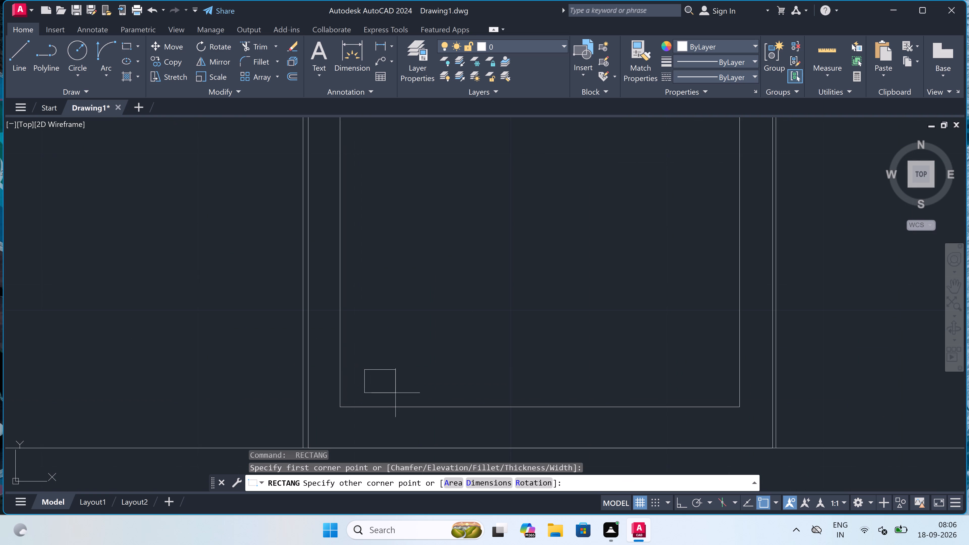
left_click(403, 379)
Draw a vertical centre line in the lower storey's door, from the inner frame's top midpoint to its bottom edge.
scroll(407, 339, "down", 6)
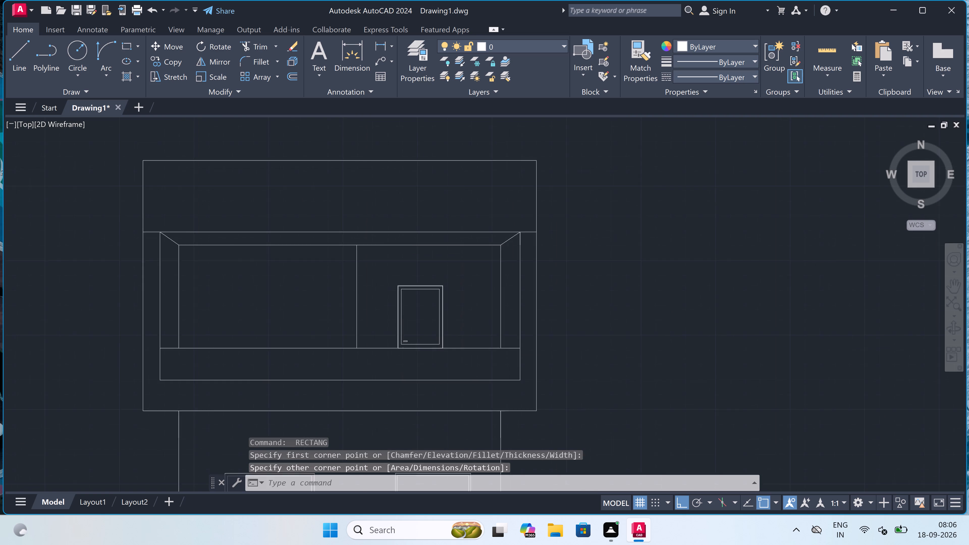
scroll(408, 337, "down", 2)
scroll(419, 389, "up", 3)
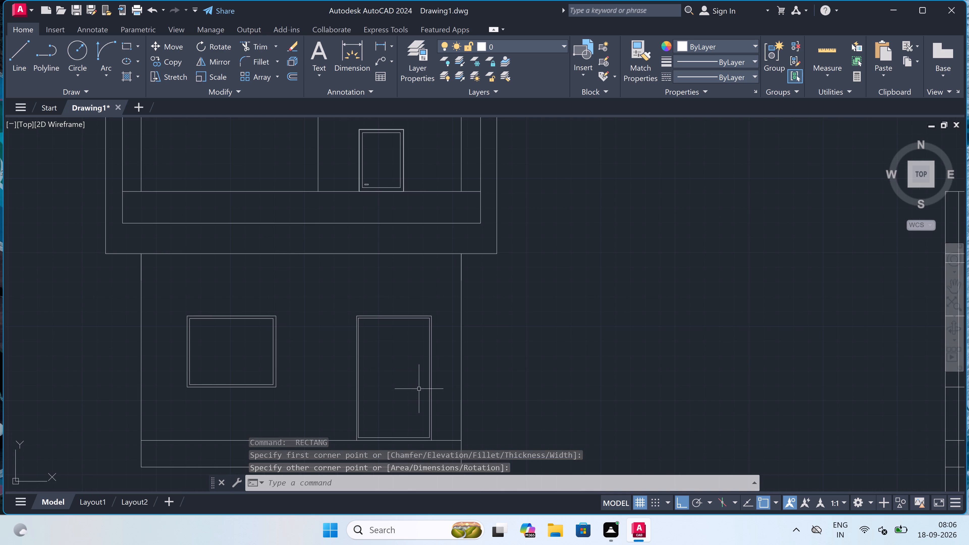
key("Escape")
key("l")
key("space")
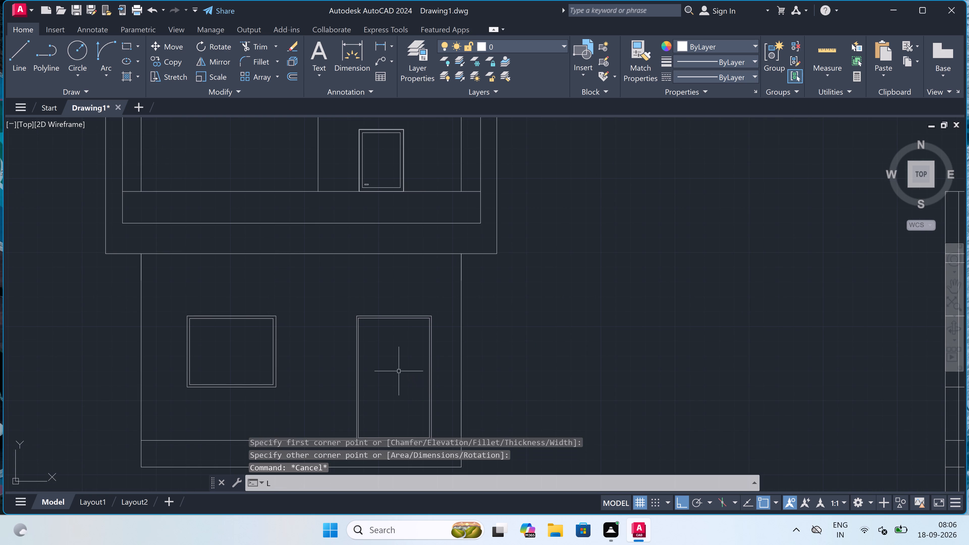
scroll(392, 328, "up", 3)
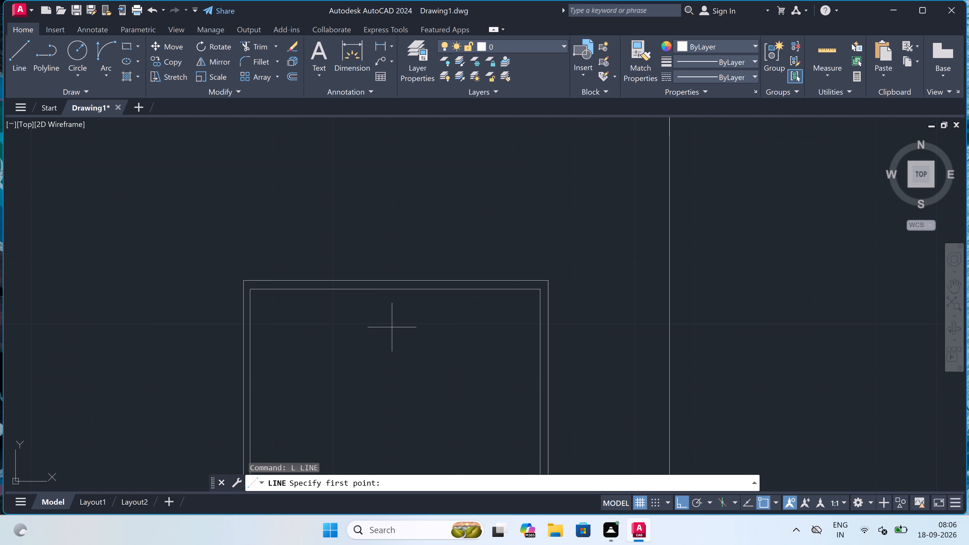
left_click(395, 289)
scroll(398, 301, "down", 4)
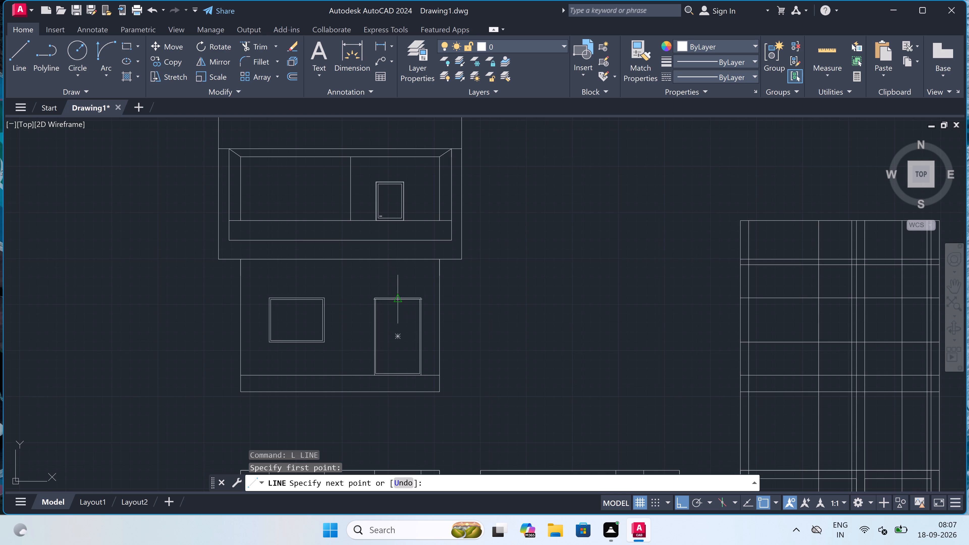
scroll(400, 361, "up", 1)
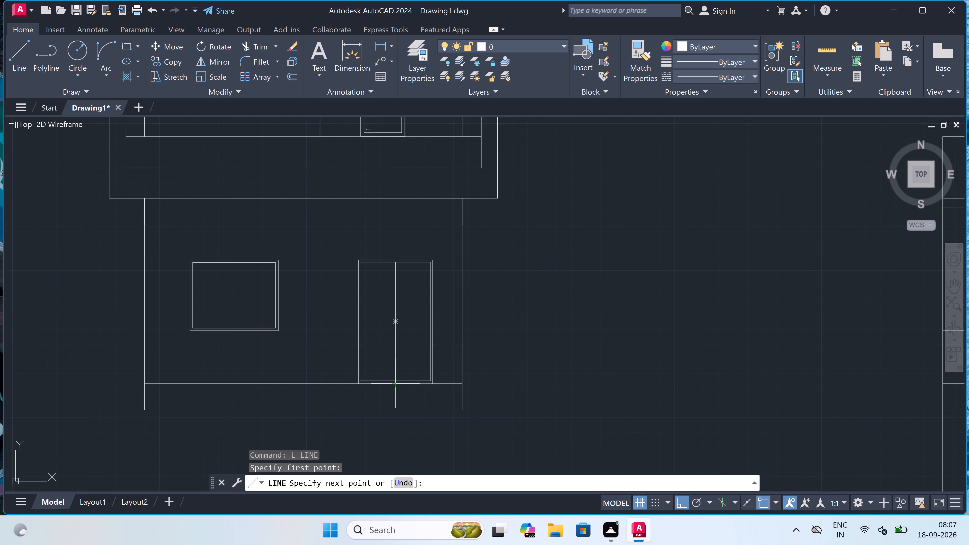
scroll(396, 384, "up", 4)
left_click(385, 366)
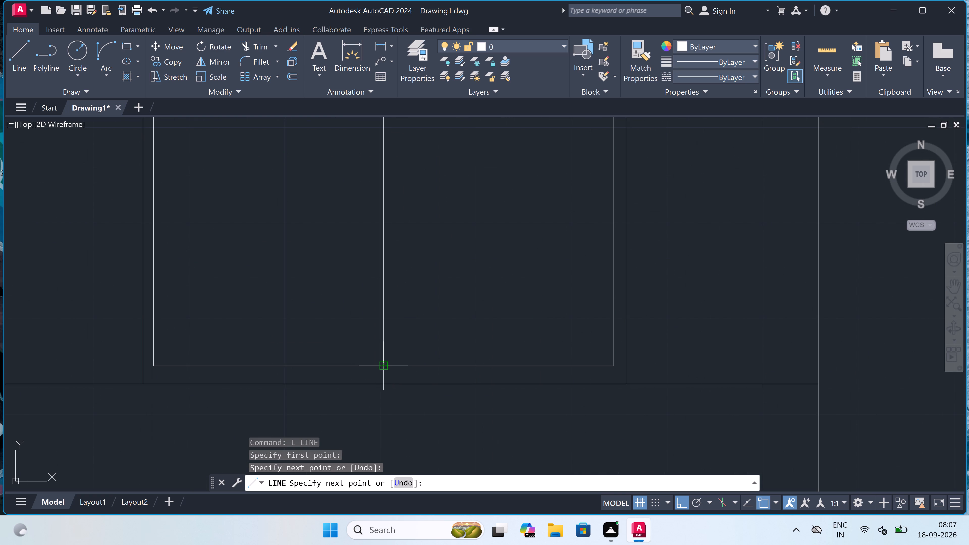
key("Escape")
Draw a line offset 1" to the left of the lower door's centre line, running from the inner frame's bottom to its top edge.
key("space")
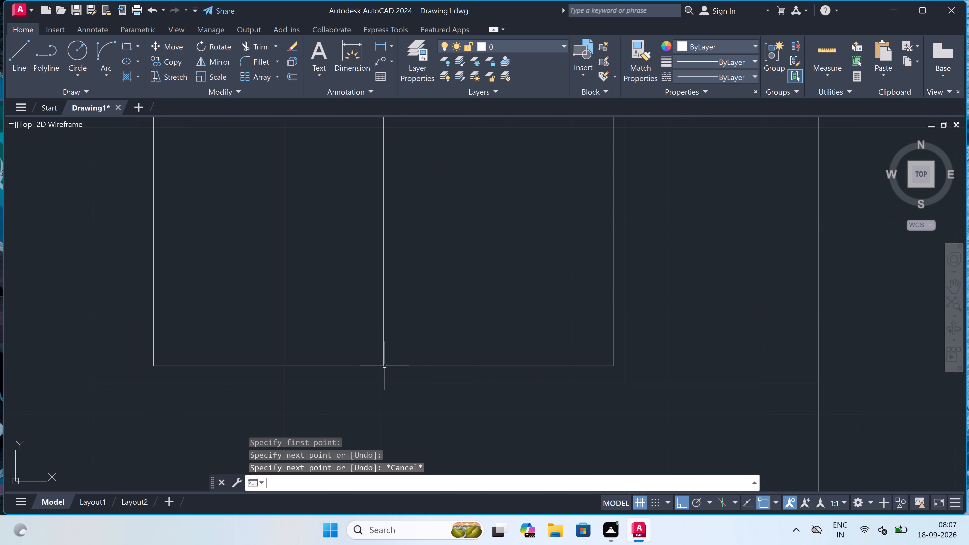
left_click(385, 366)
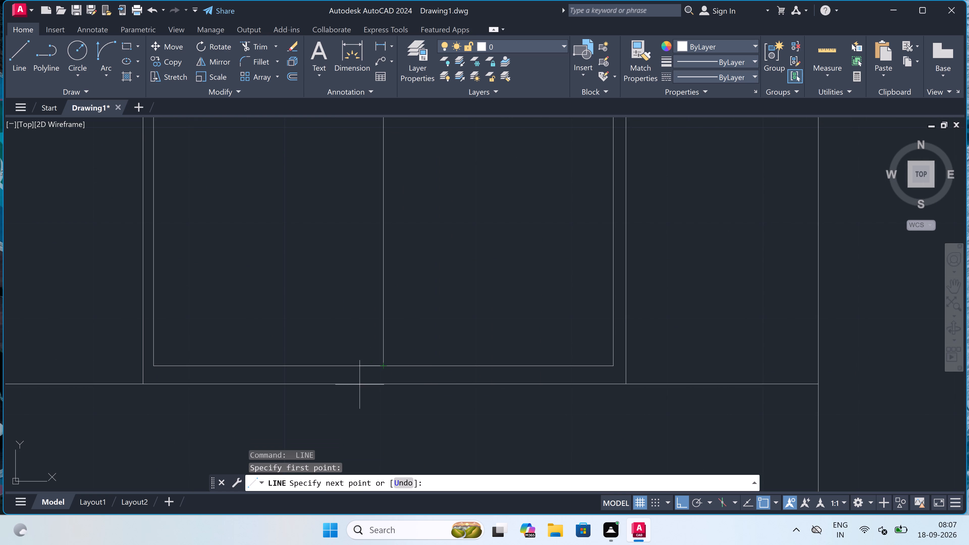
key("1")
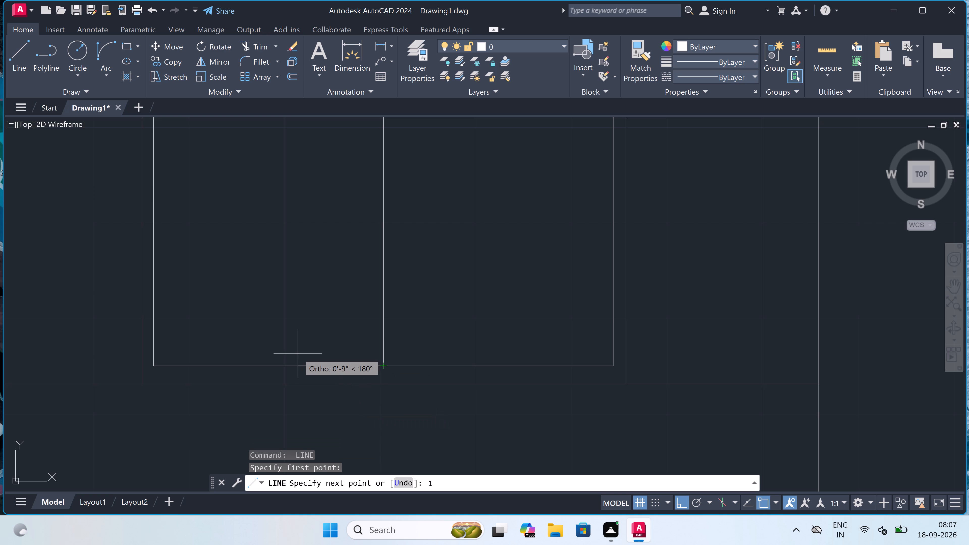
type("\"")
key("space")
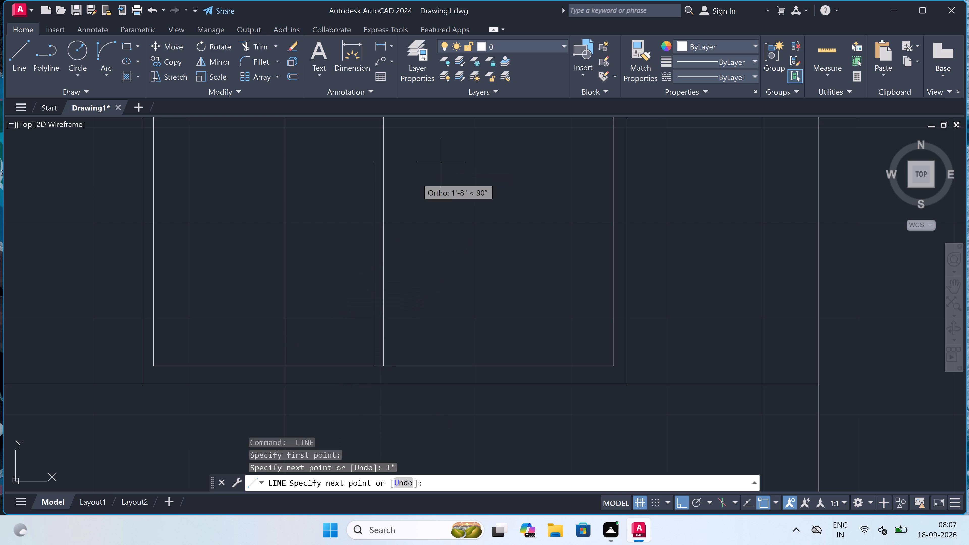
scroll(390, 233, "down", 6)
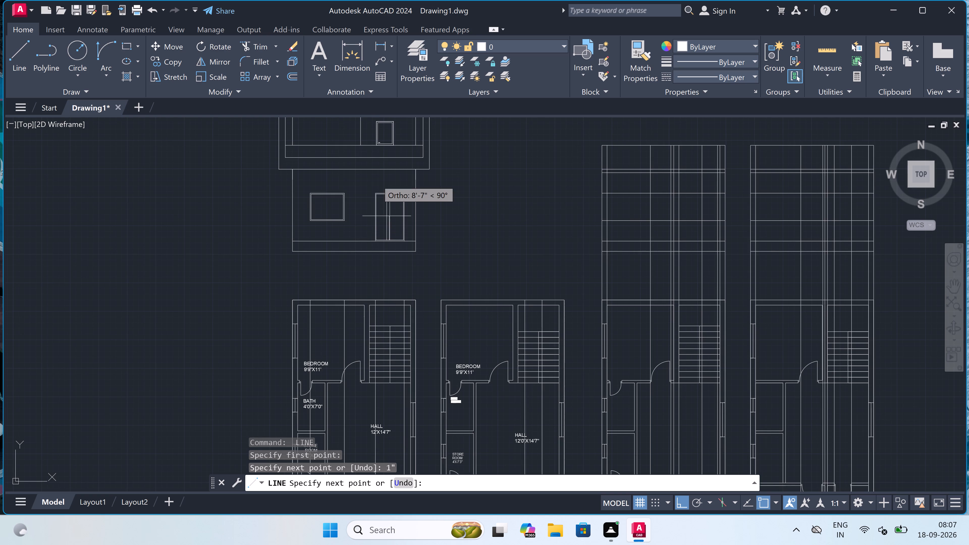
scroll(379, 191, "up", 5)
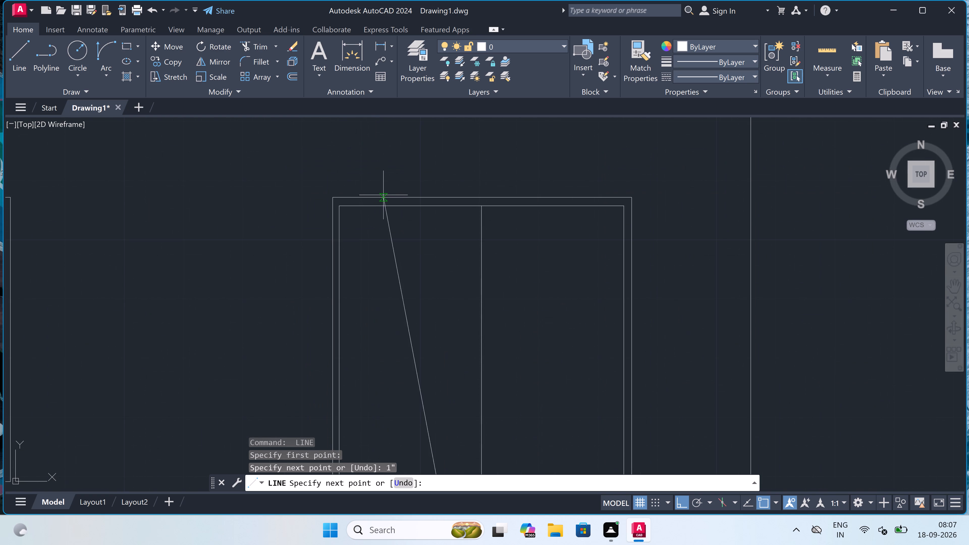
scroll(464, 211, "up", 3)
scroll(475, 247, "down", 2)
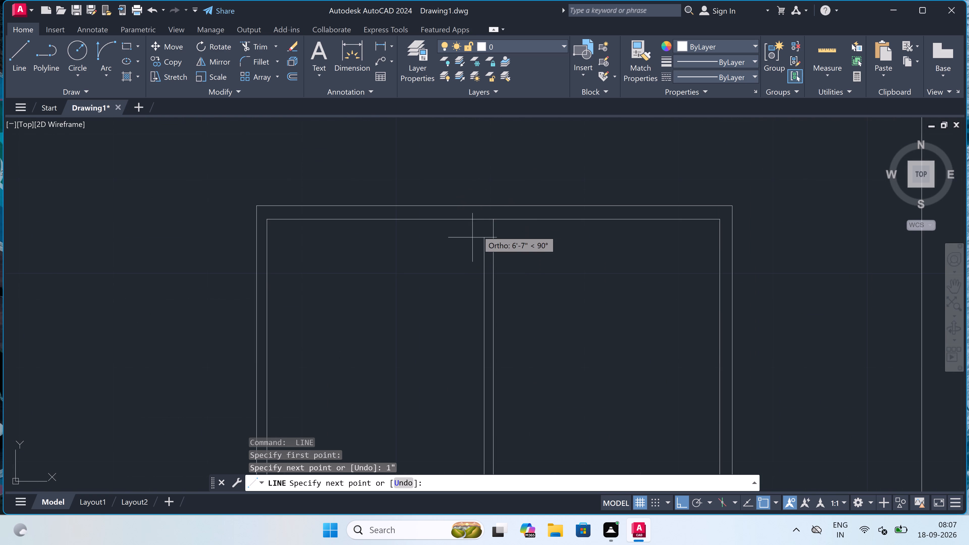
left_click(483, 217)
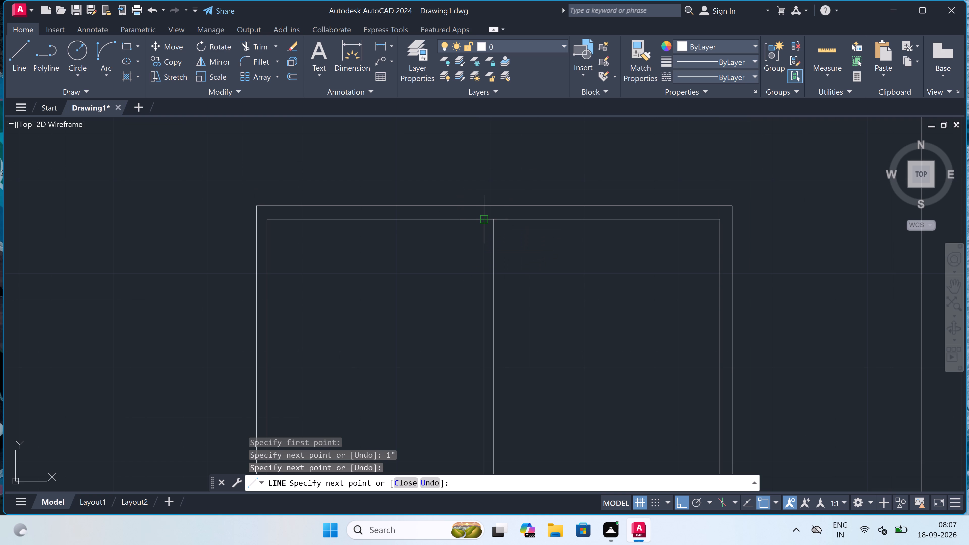
Continue the line 1" to the right of the lower door's centre line and down to the inner frame's bottom edge.
scroll(483, 217, "up", 2)
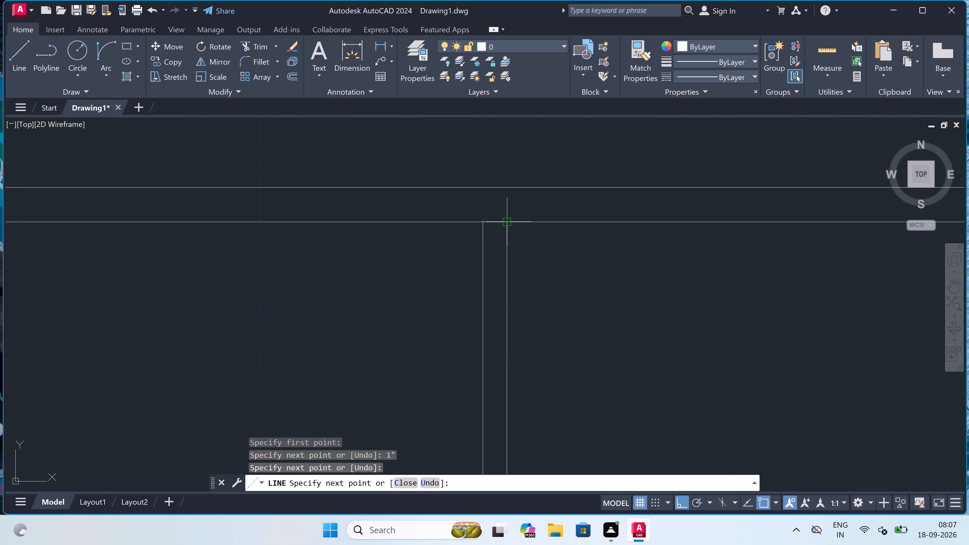
left_click(507, 221)
type("1\"")
key("space")
scroll(547, 235, "down", 3)
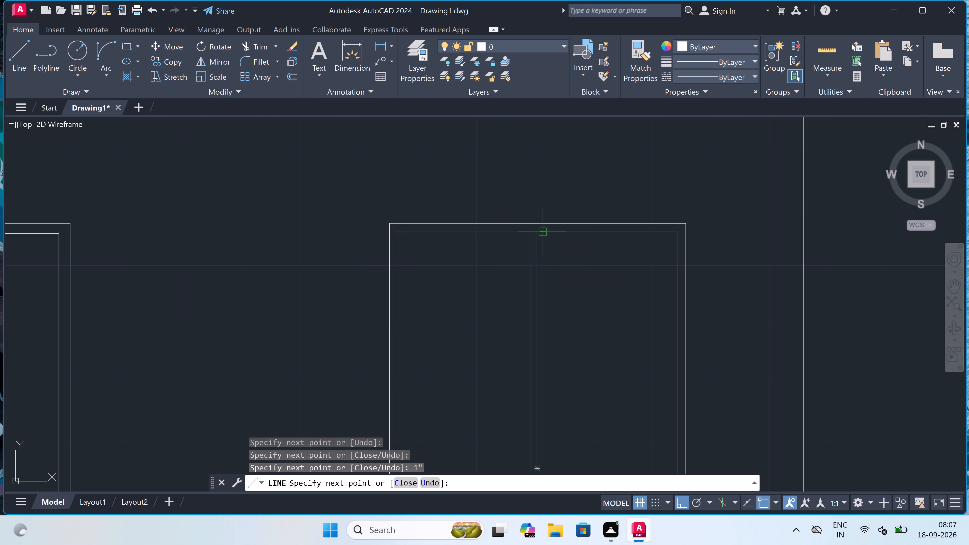
scroll(549, 254, "down", 3)
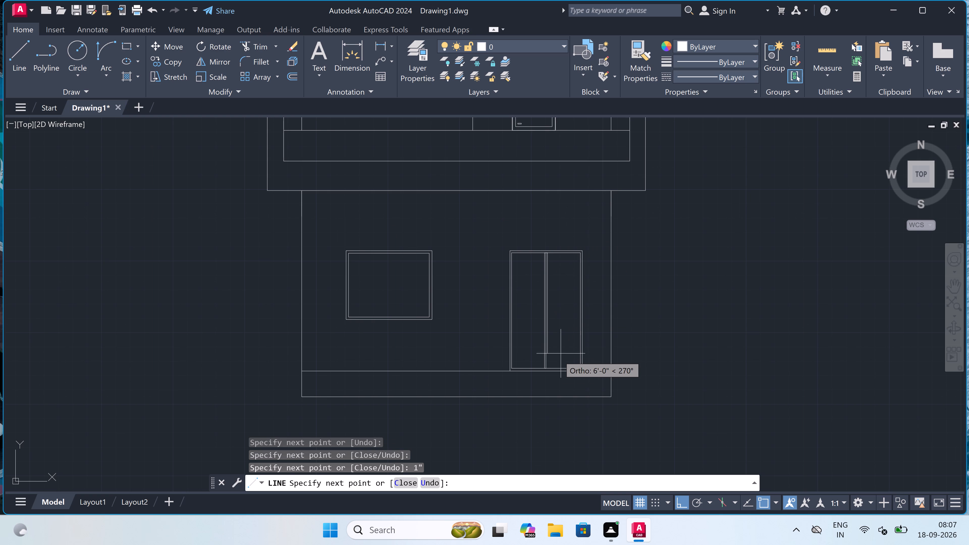
scroll(548, 370, "up", 4)
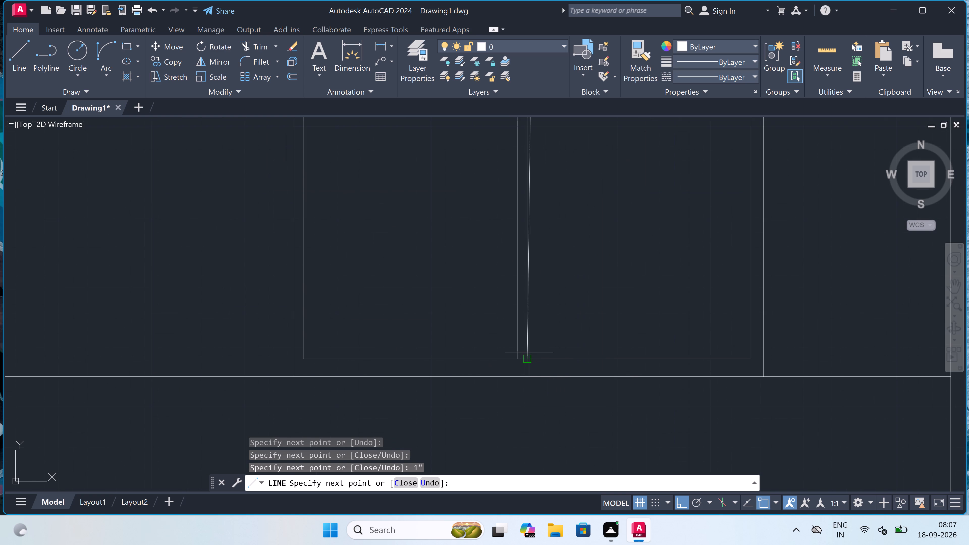
scroll(536, 358, "up", 2)
left_click(537, 359)
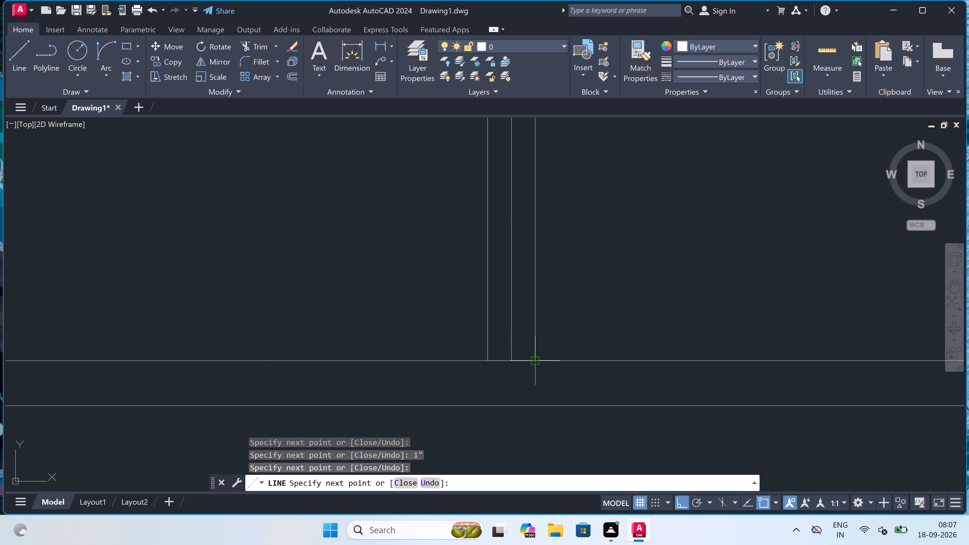
key("Escape")
Draw a small, flat horizontal rectangle as a handle on the lower door's right leaf, beside the centre strip at about mid-height.
type("REC")
key("space")
scroll(471, 323, "down", 4)
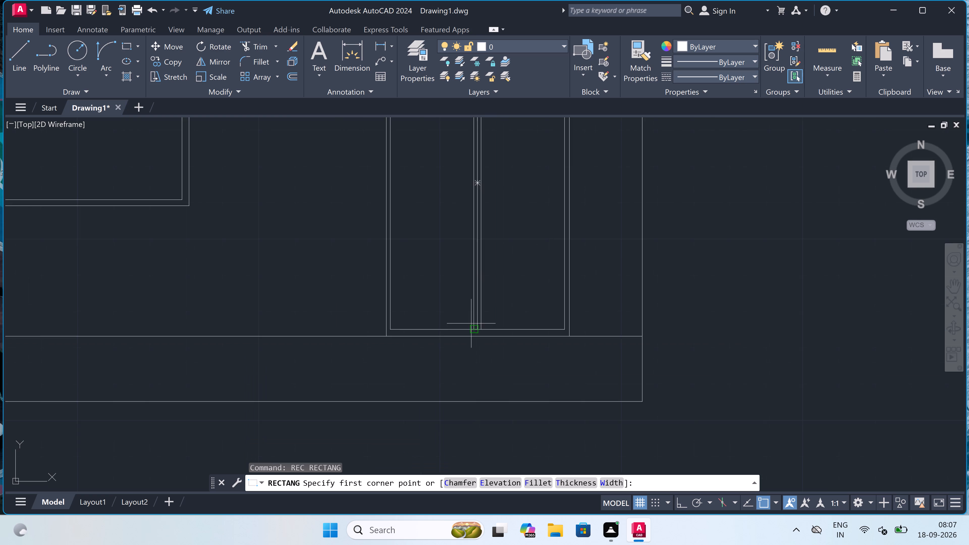
scroll(471, 323, "down", 1)
scroll(479, 218, "up", 2)
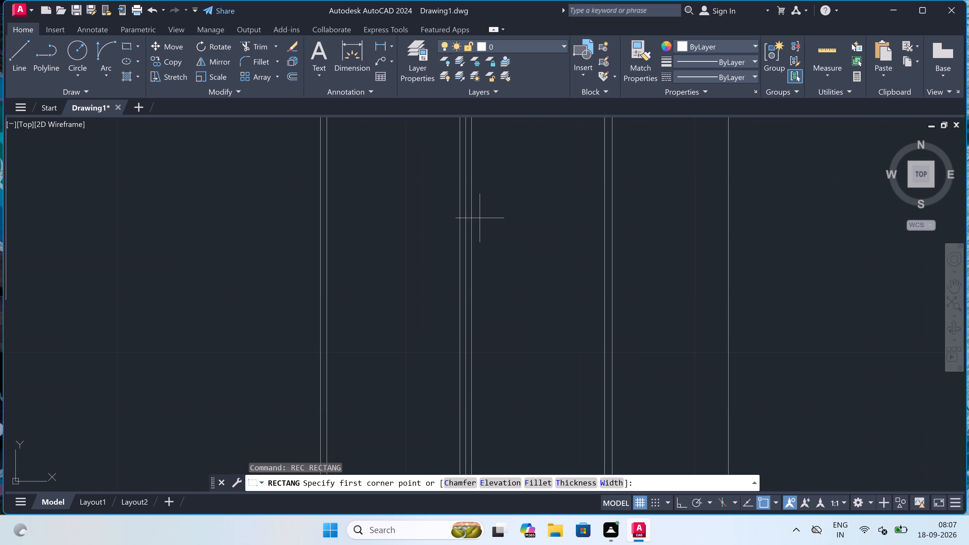
scroll(480, 218, "down", 3)
scroll(485, 195, "up", 2)
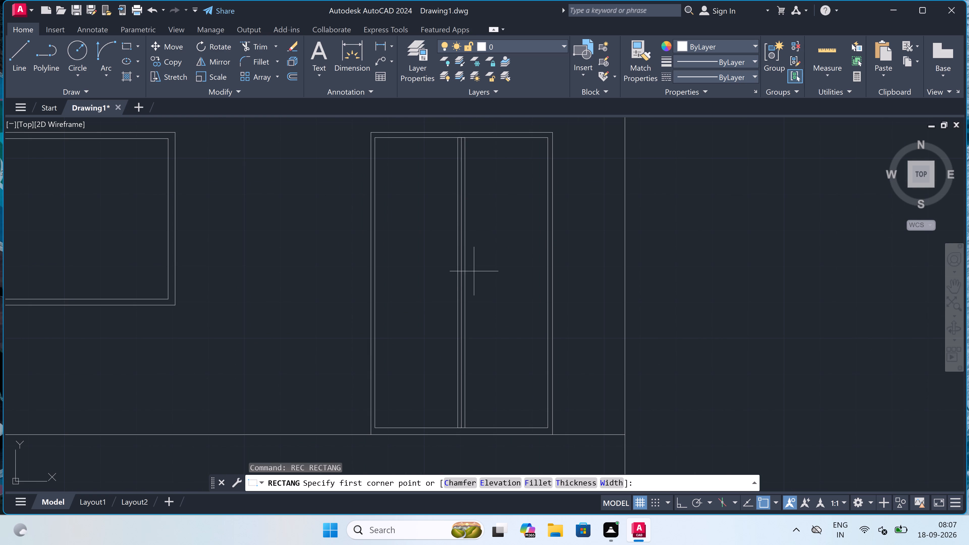
left_click(475, 270)
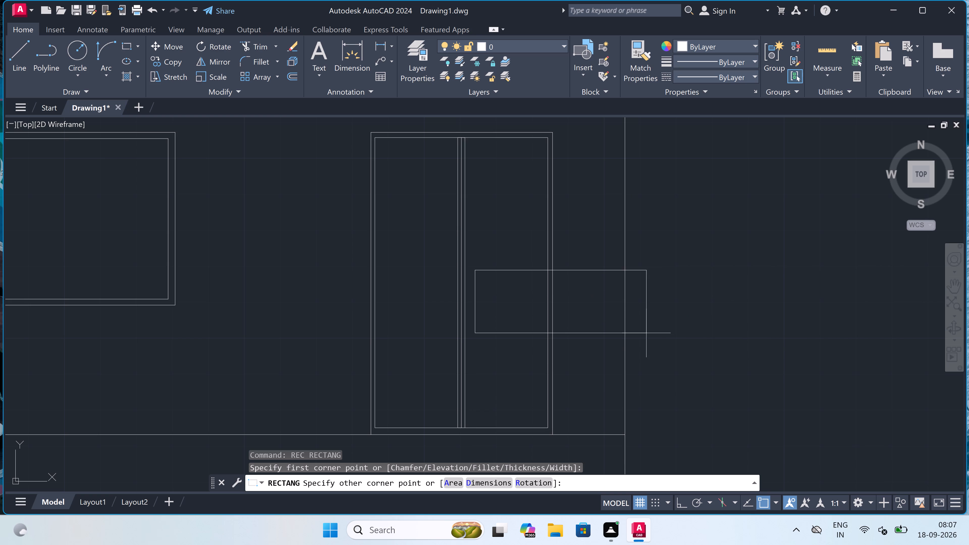
scroll(510, 257, "up", 1)
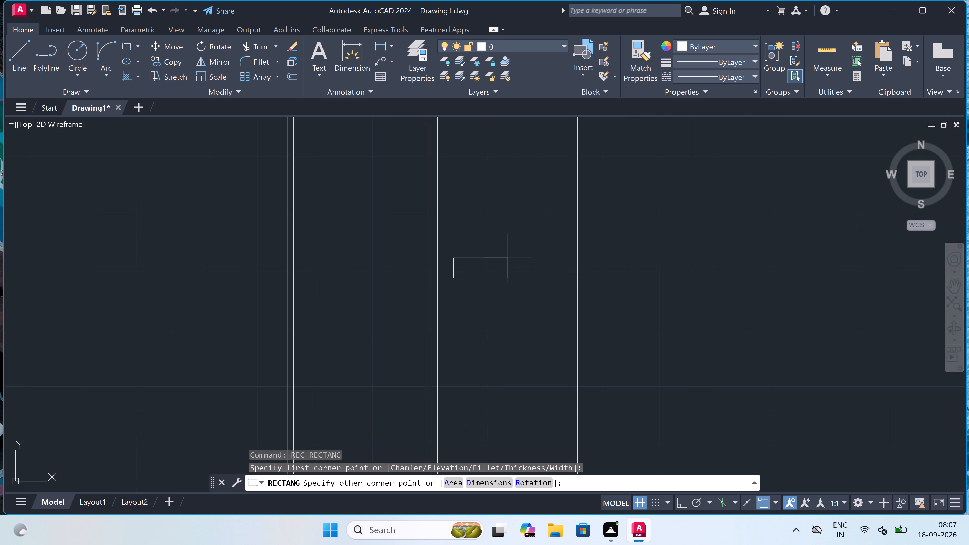
scroll(481, 266, "up", 1)
scroll(481, 266, "down", 2)
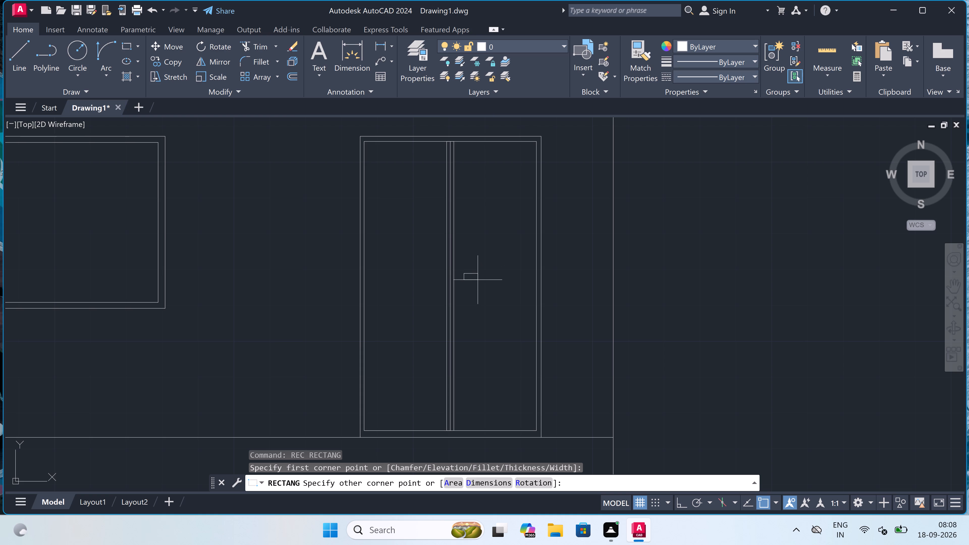
scroll(478, 280, "up", 3)
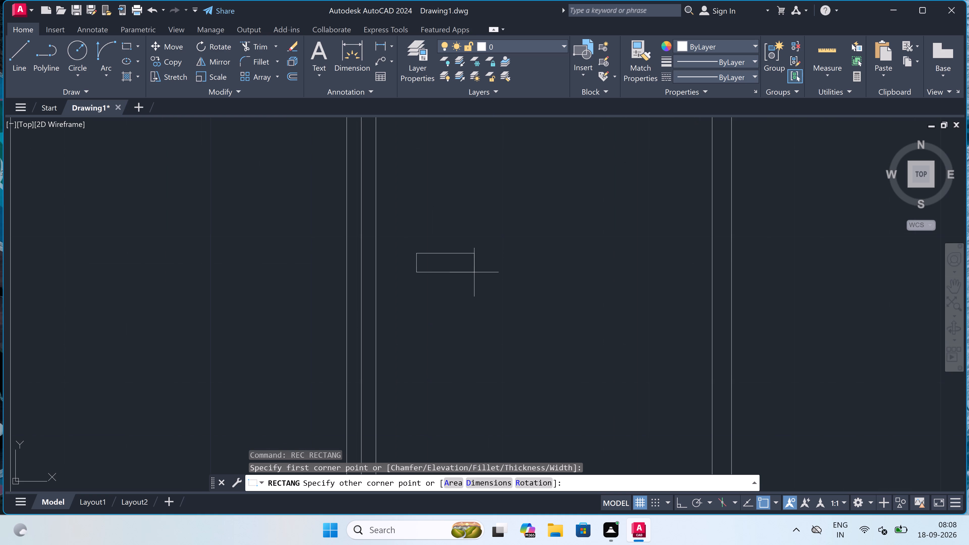
double_click(474, 271)
Copy the handle rectangle about 11" horizontally to the left, onto the lower door's left leaf.
left_click_drag(475, 251, 472, 252)
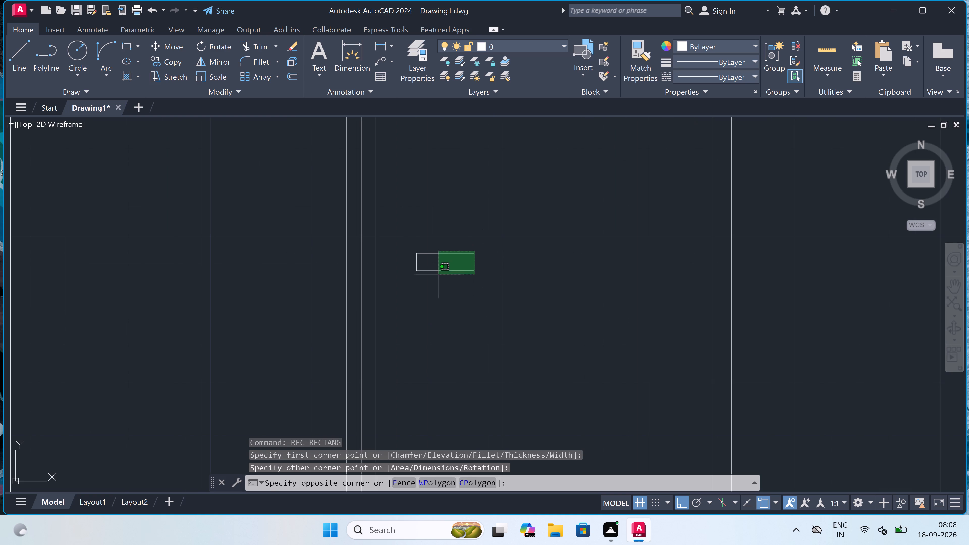
left_click(427, 282)
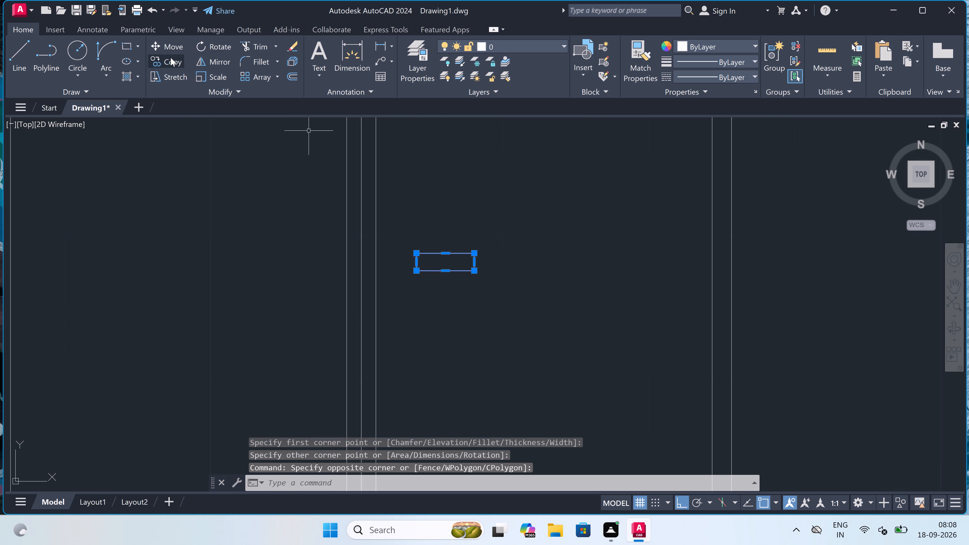
left_click(171, 58)
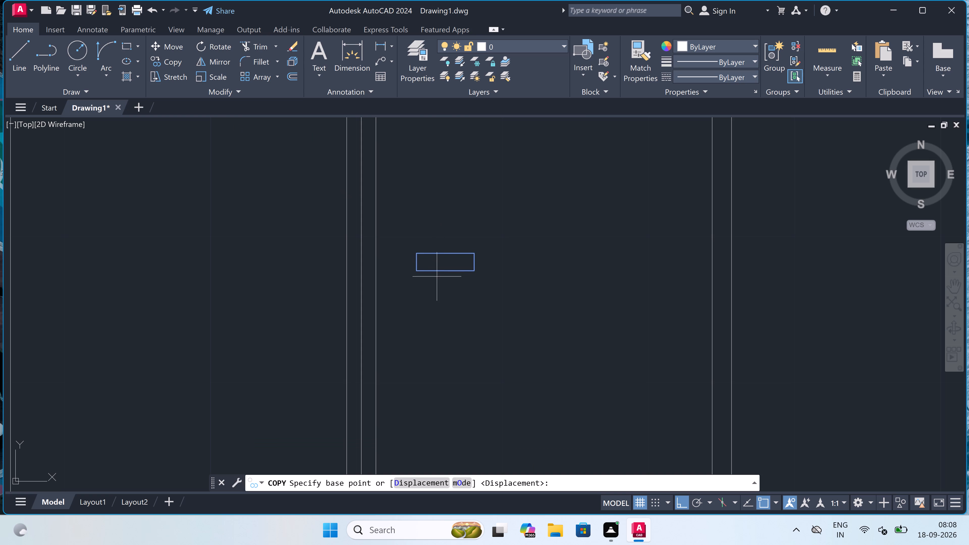
left_click(442, 259)
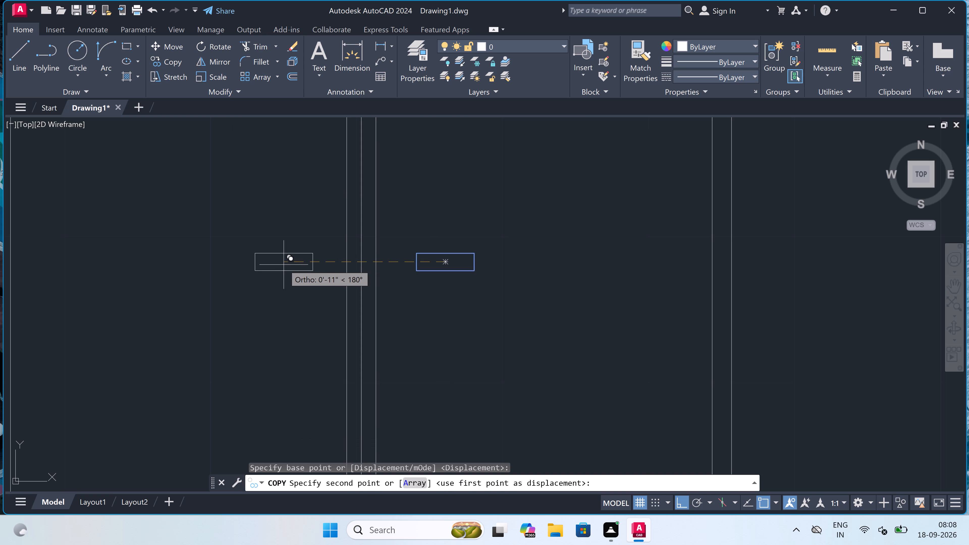
left_click(284, 265)
key("Escape")
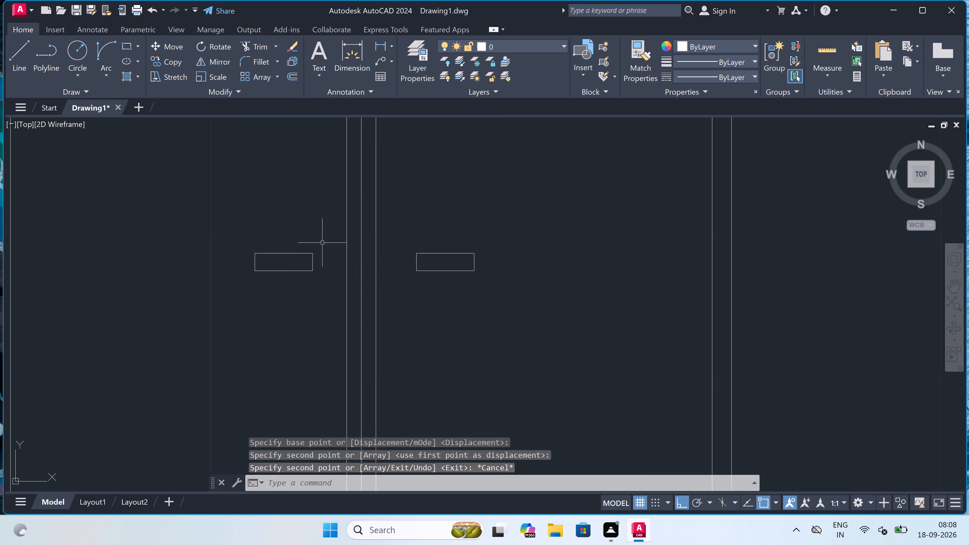
Draw a vertical centre line inside the lower-storey window, from the inner frame's top edge to its bottom edge.
scroll(365, 233, "down", 6)
scroll(366, 234, "up", 2)
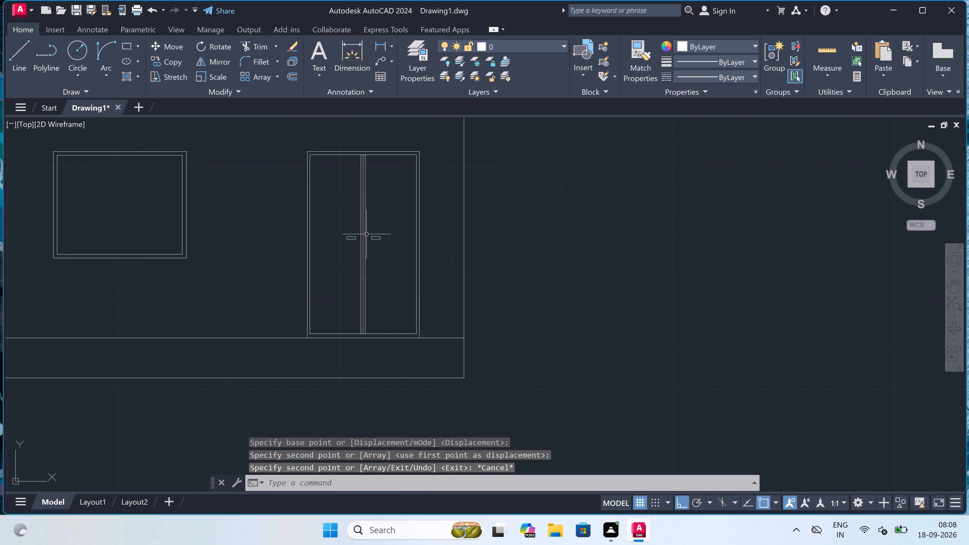
scroll(366, 234, "down", 7)
scroll(346, 225, "up", 3)
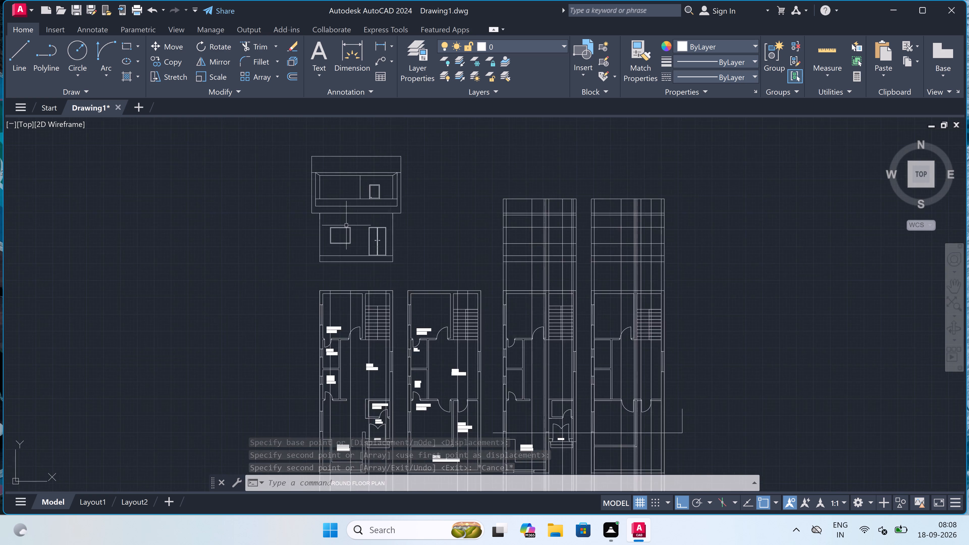
type("L")
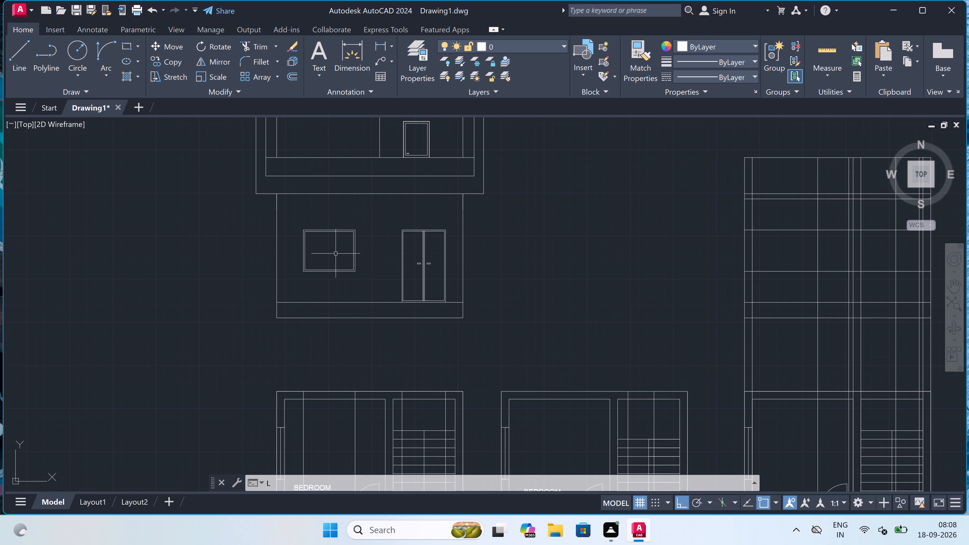
key("space")
scroll(323, 249, "up", 3)
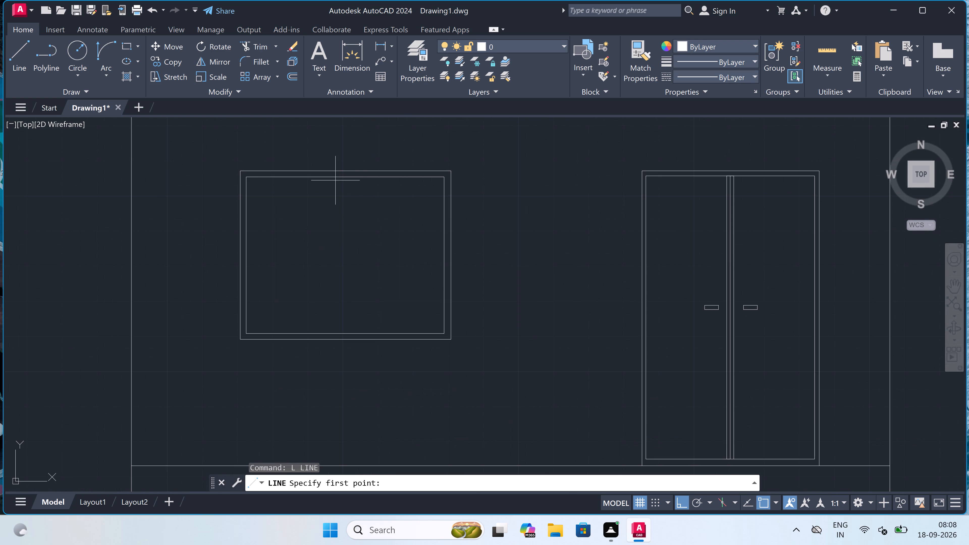
left_click(342, 176)
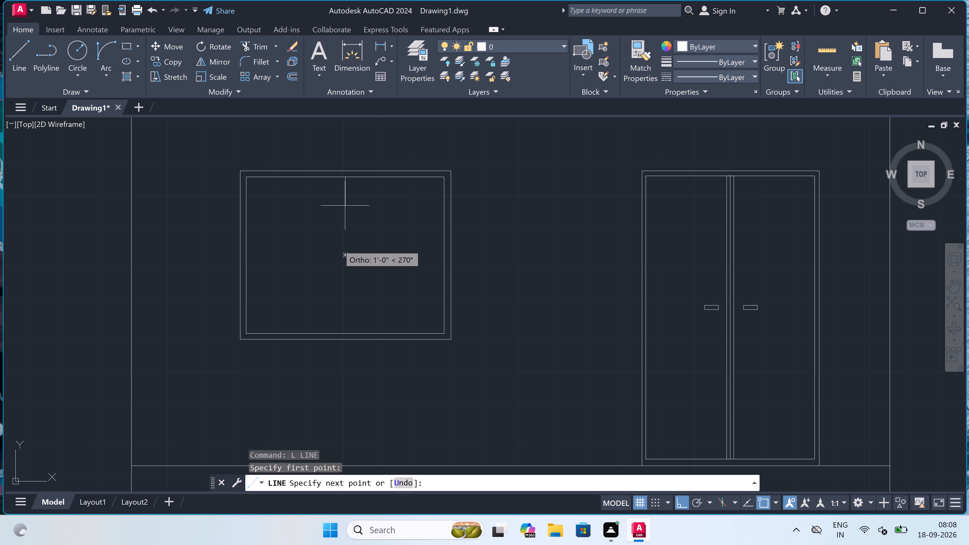
left_click(343, 332)
key("Escape")
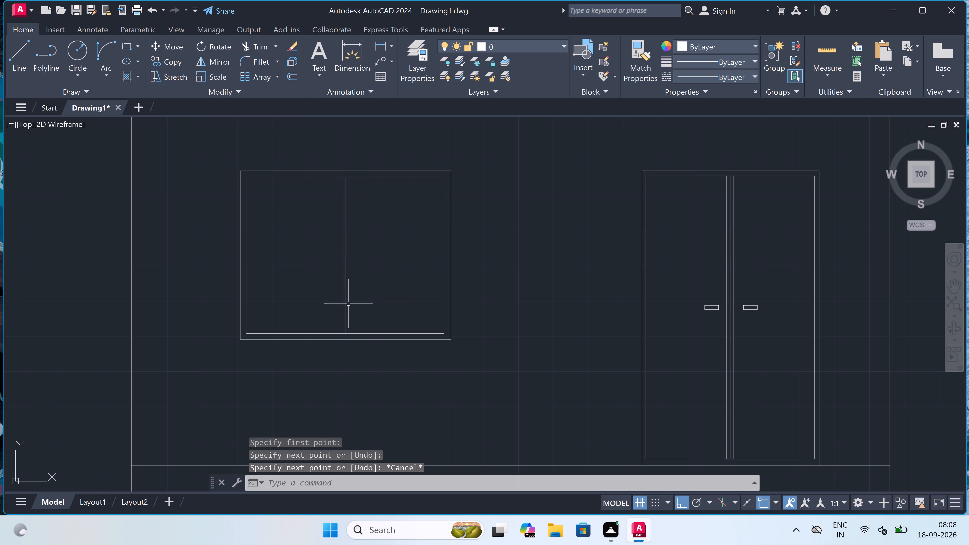
With ortho off, draw three short, roughly parallel slanted lines as a glass mark in the lower window's right pane.
key("l")
key("space")
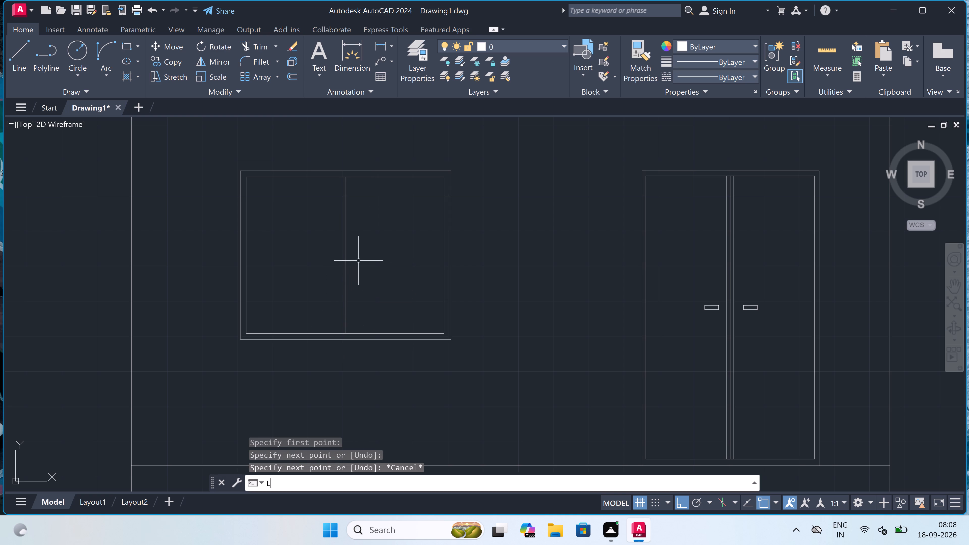
left_click(402, 243)
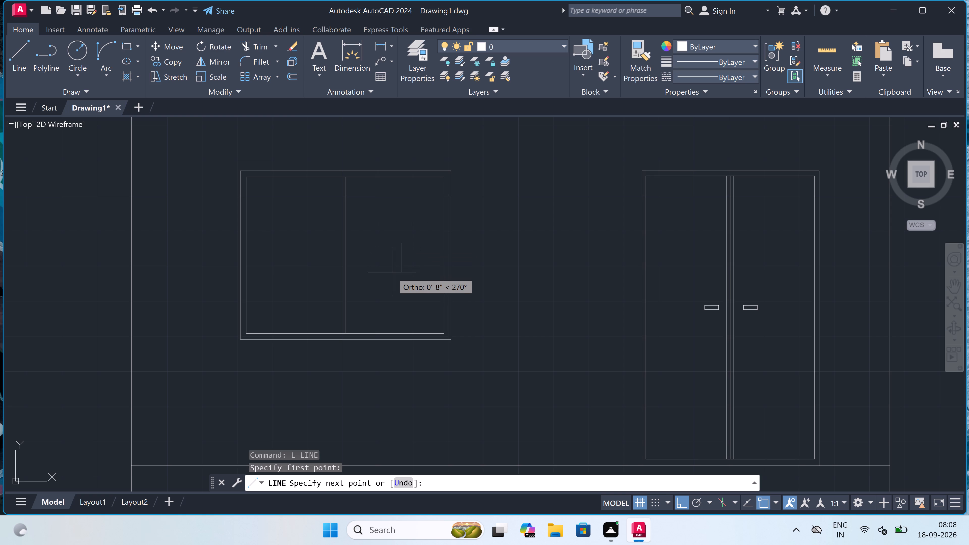
key("F8")
left_click(390, 276)
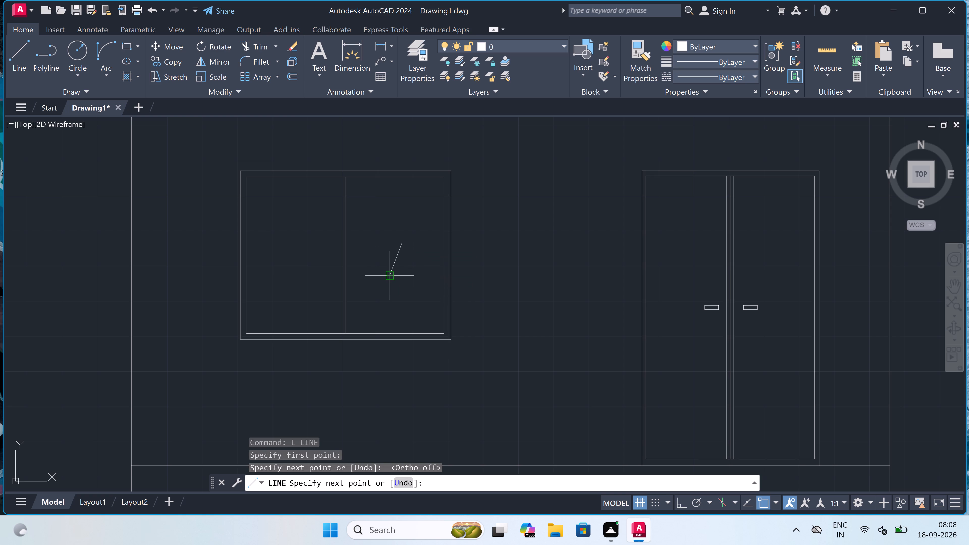
key("Escape")
key("space")
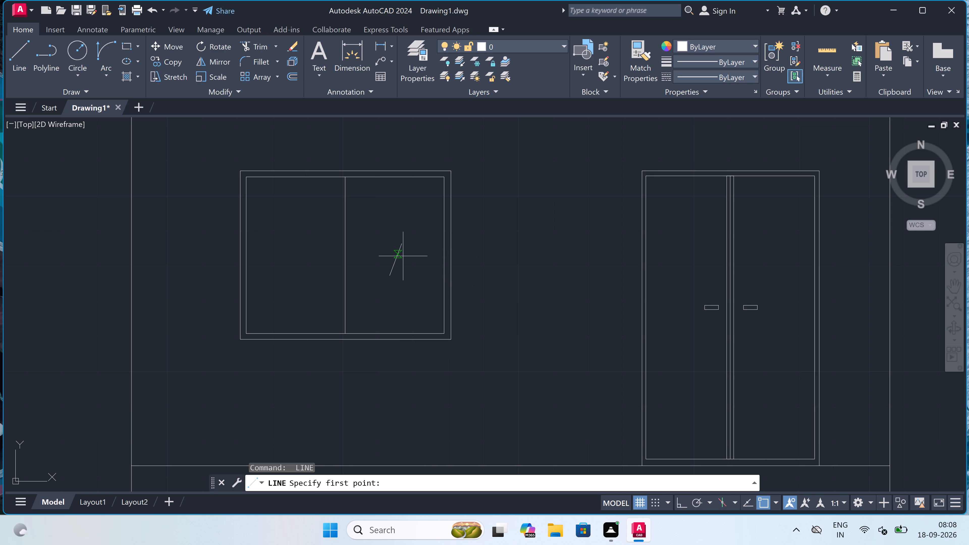
scroll(403, 256, "up", 2)
left_click(405, 255)
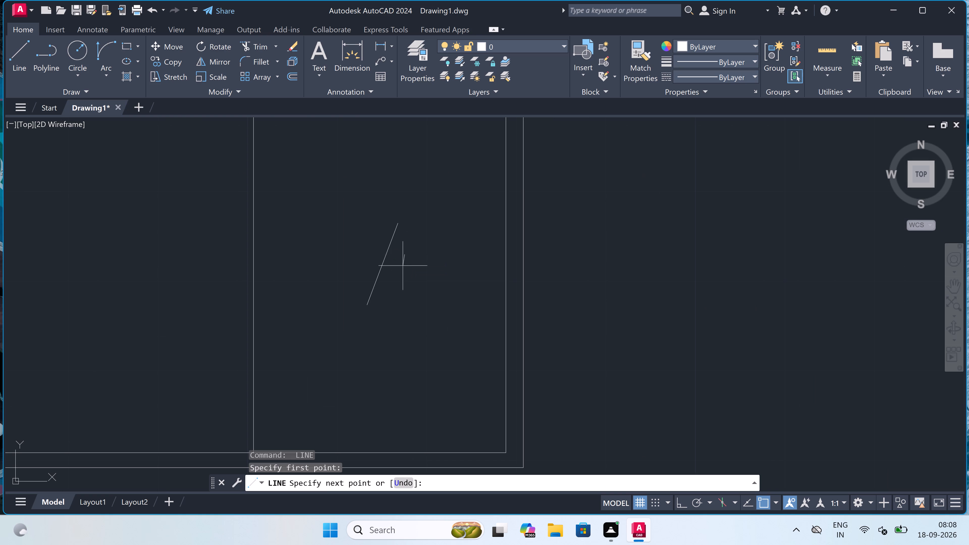
left_click(390, 293)
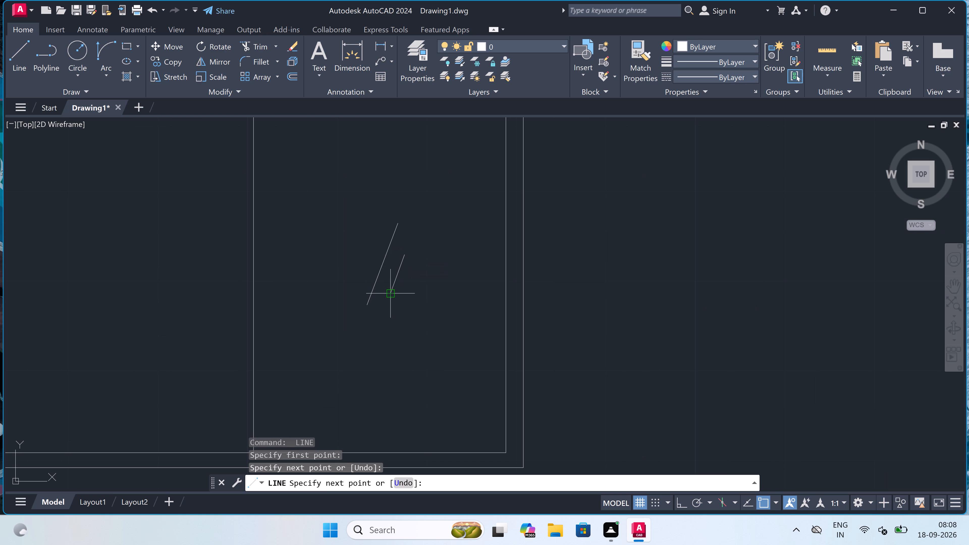
key("Escape")
key("space")
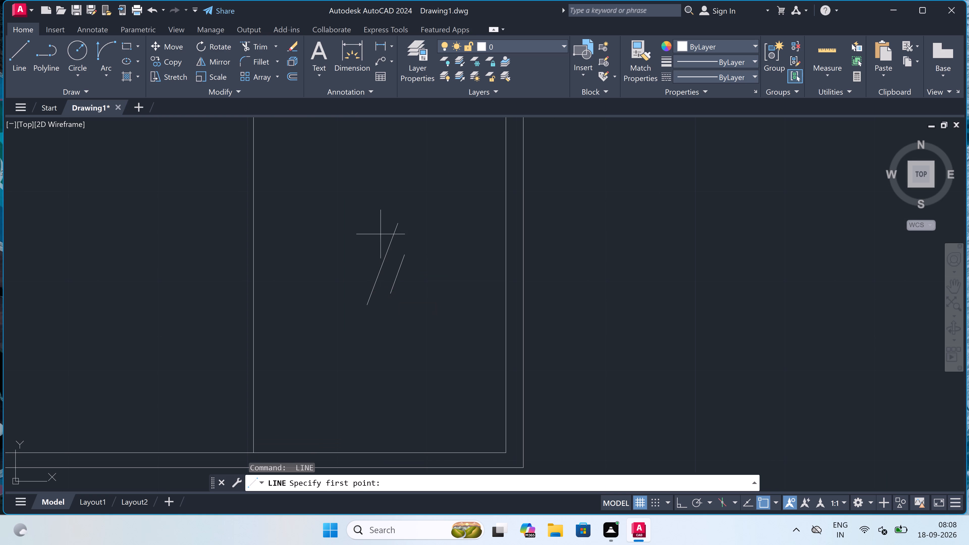
left_click(381, 233)
left_click(358, 276)
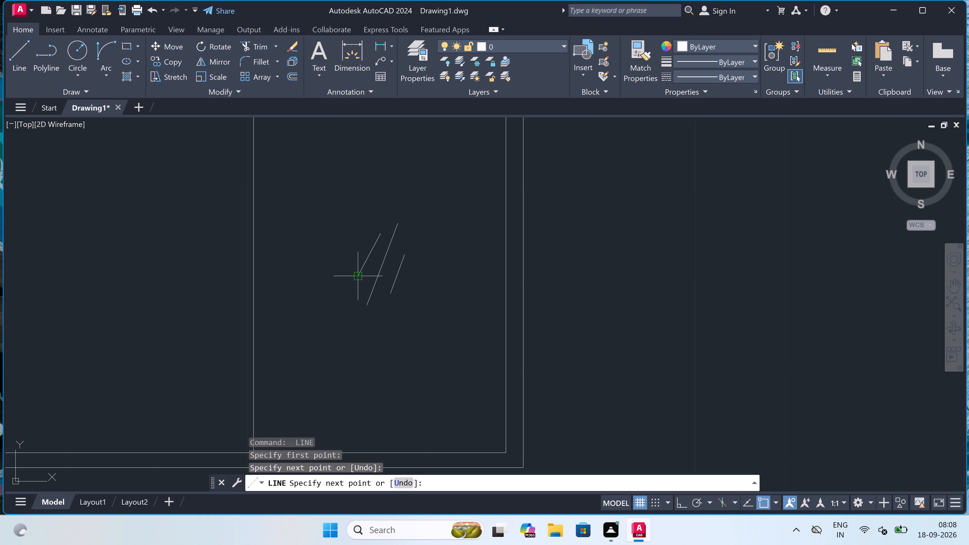
key("Escape")
Copy the three slanted glass lines from the lower window's right pane to the middle of its left pane.
left_click_drag(426, 209, 424, 211)
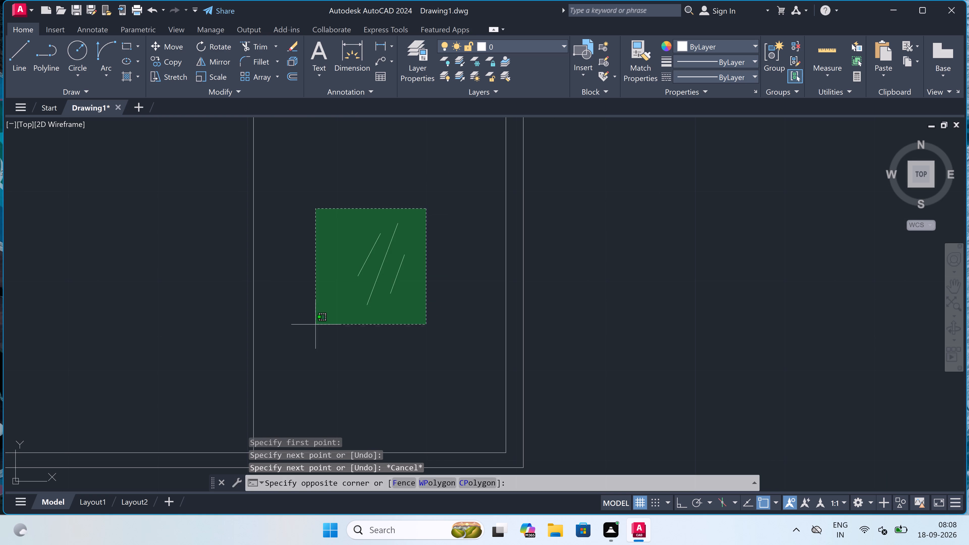
left_click(312, 334)
left_click(174, 55)
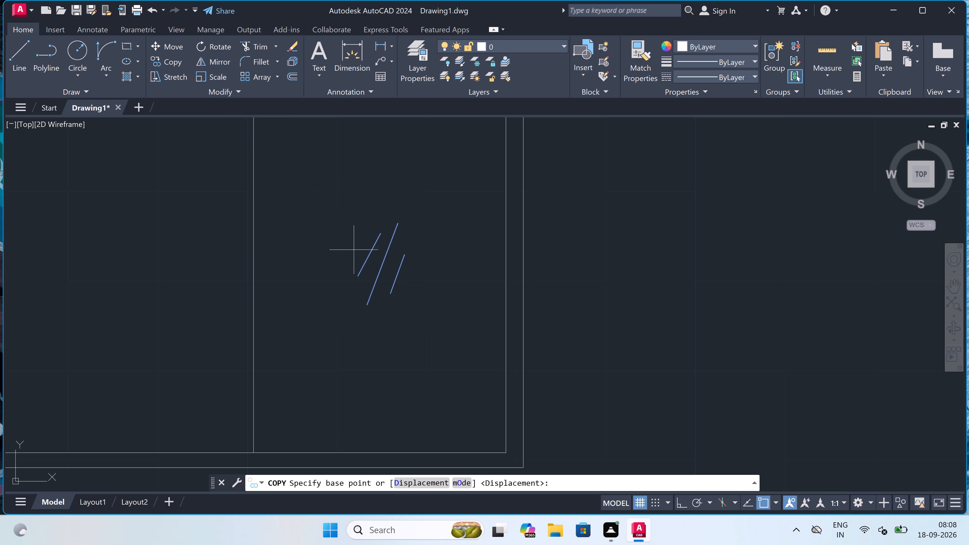
left_click_drag(383, 257, 380, 257)
scroll(335, 235, "down", 3)
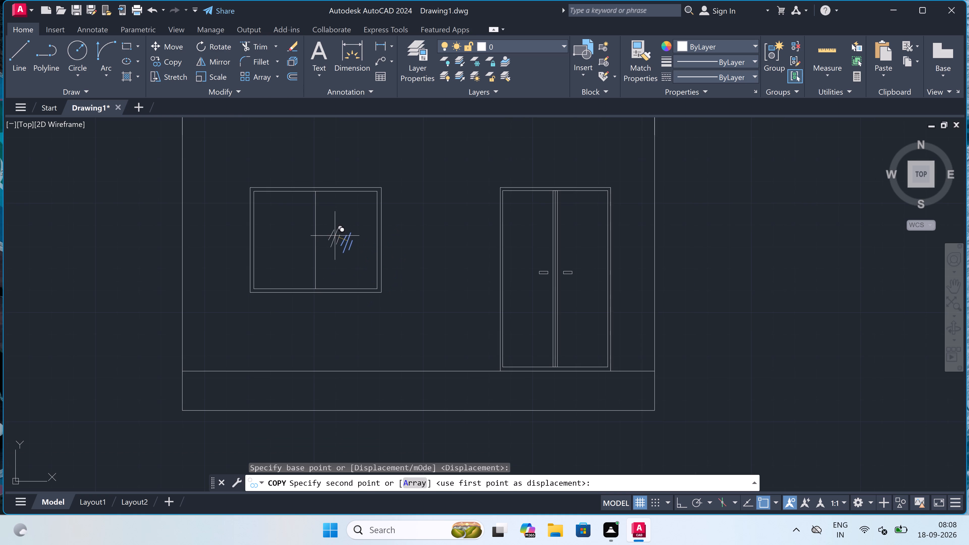
scroll(286, 237, "up", 2)
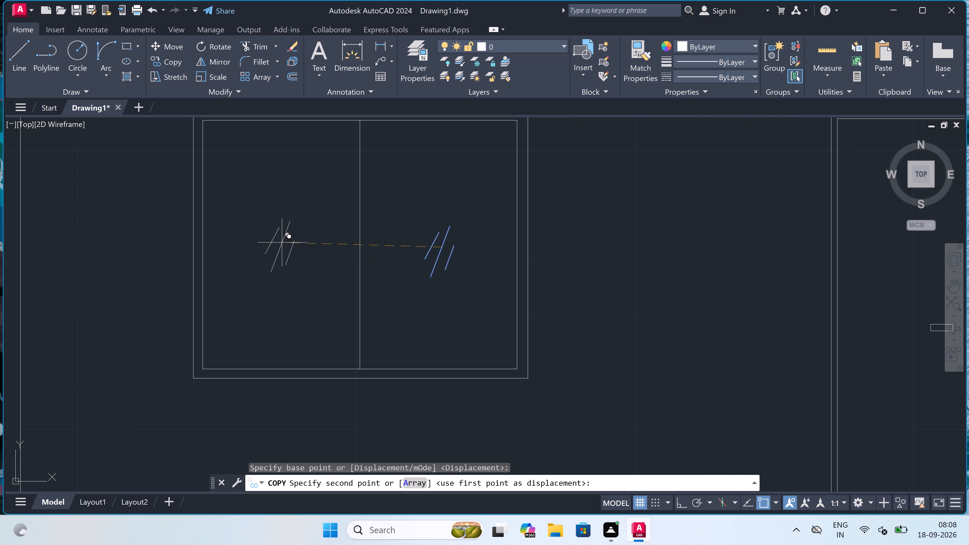
left_click(282, 242)
Place another copy of the slanted glass lines at the middle of the upper-storey door's panel.
scroll(282, 242, "down", 3)
scroll(405, 260, "up", 1)
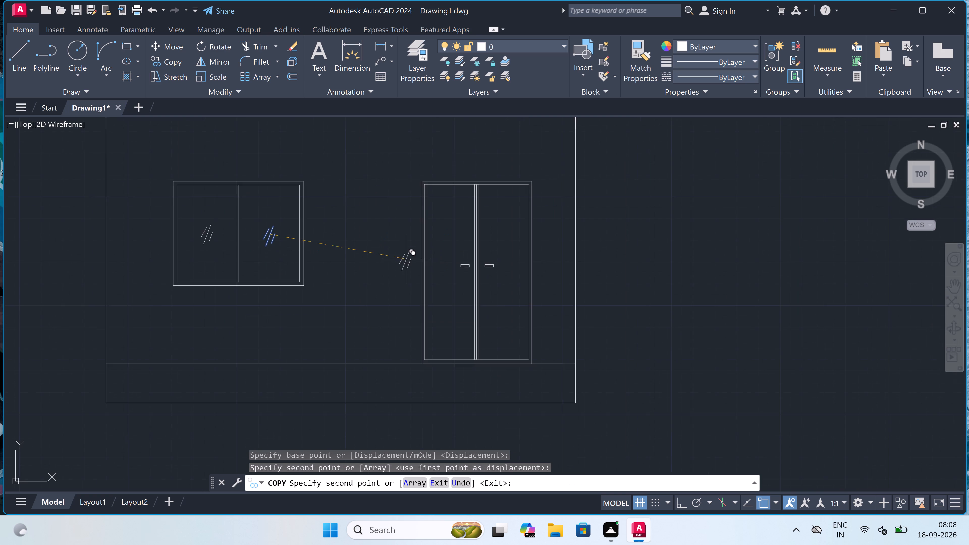
scroll(406, 259, "down", 3)
scroll(422, 164, "up", 4)
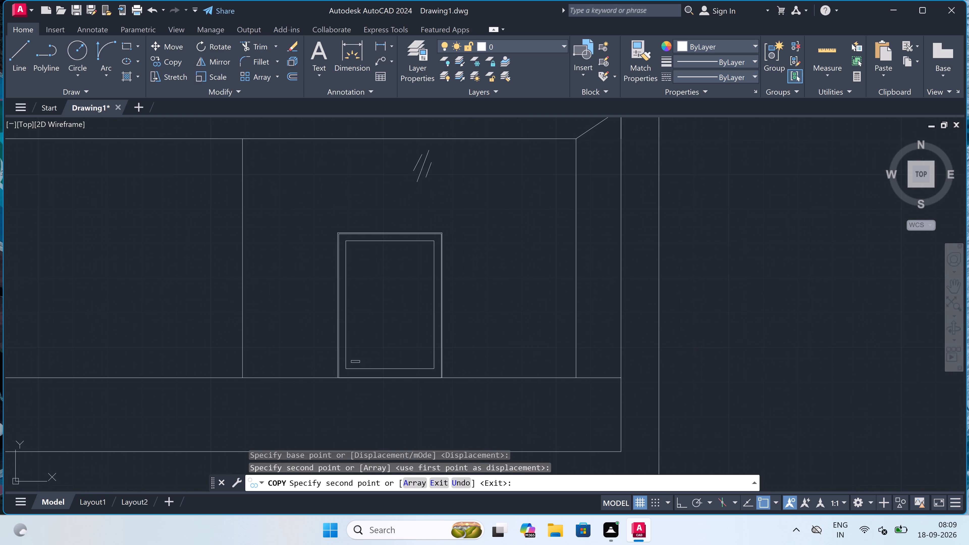
left_click(393, 312)
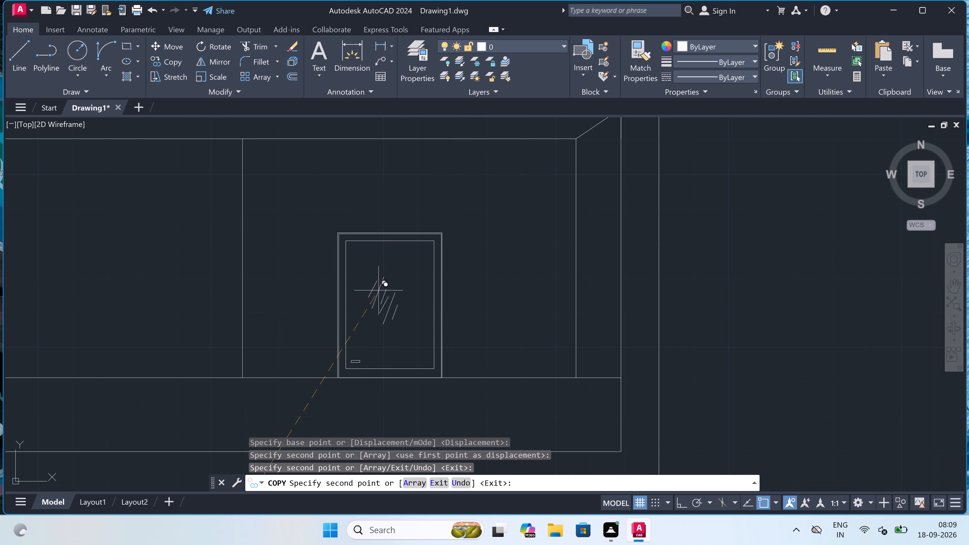
key("Escape")
Examine the whole two-storey elevation, including its window, doors and balcony.
scroll(378, 283, "down", 5)
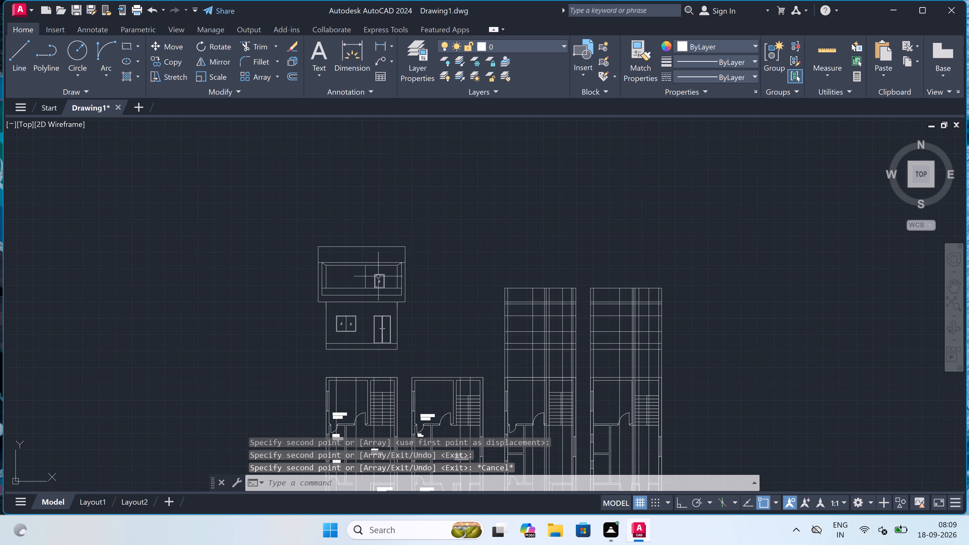
scroll(377, 318, "up", 3)
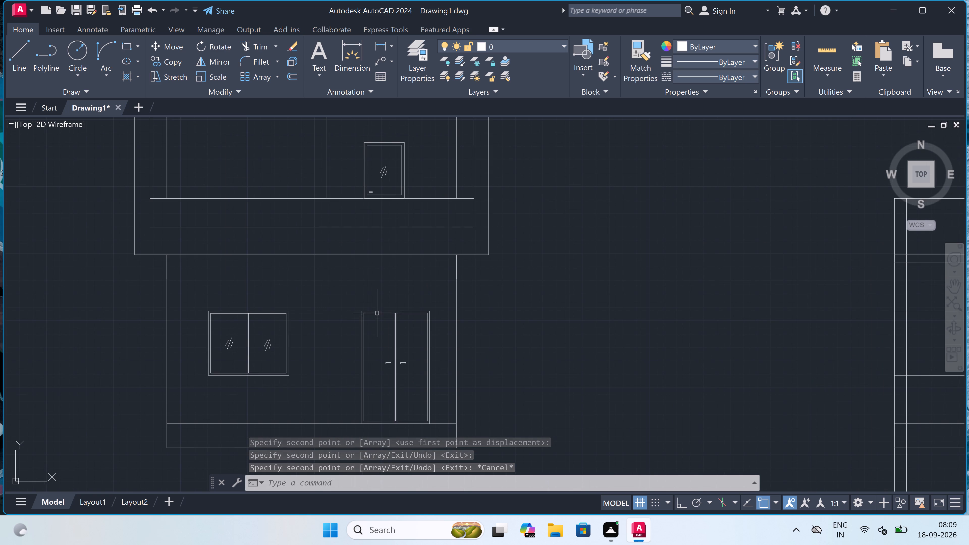
scroll(371, 296, "down", 2)
scroll(309, 260, "up", 3)
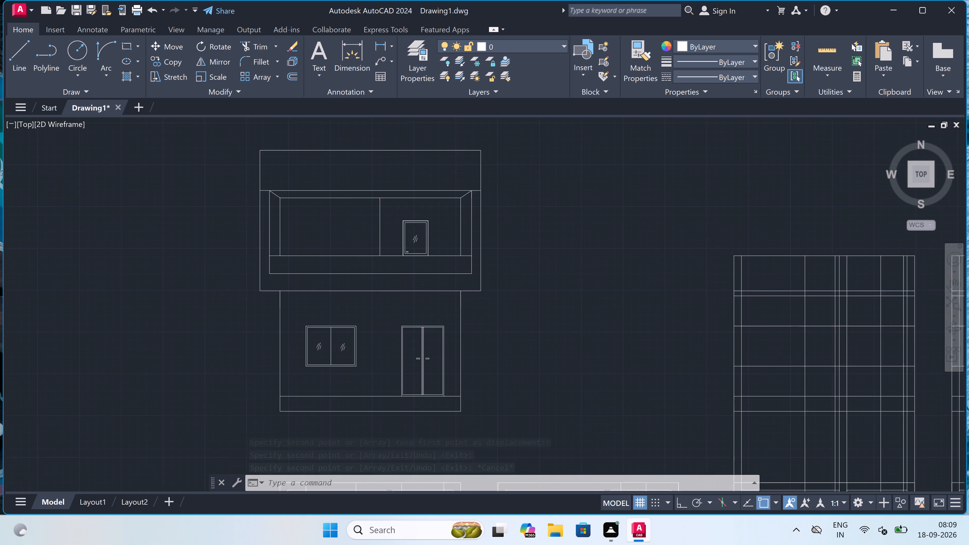
scroll(312, 260, "down", 3)
scroll(309, 259, "up", 1)
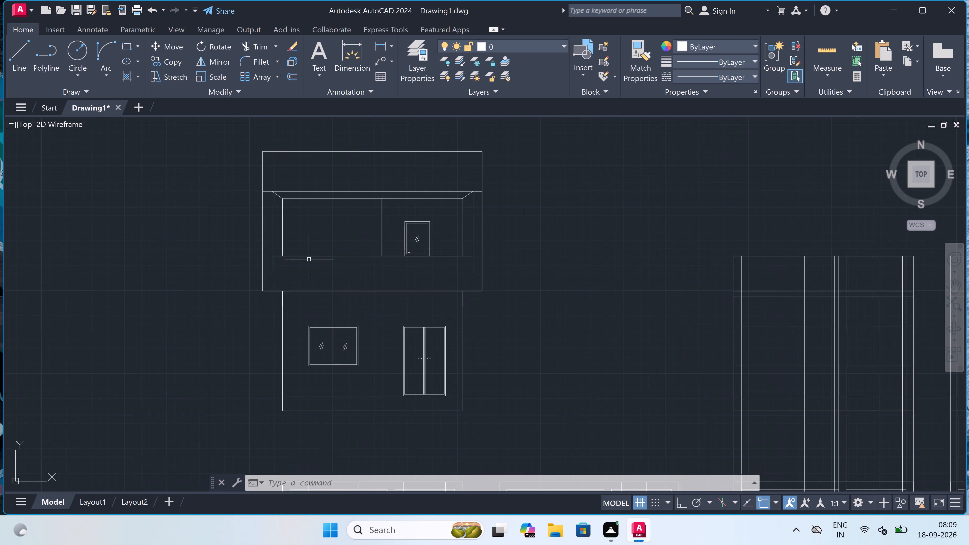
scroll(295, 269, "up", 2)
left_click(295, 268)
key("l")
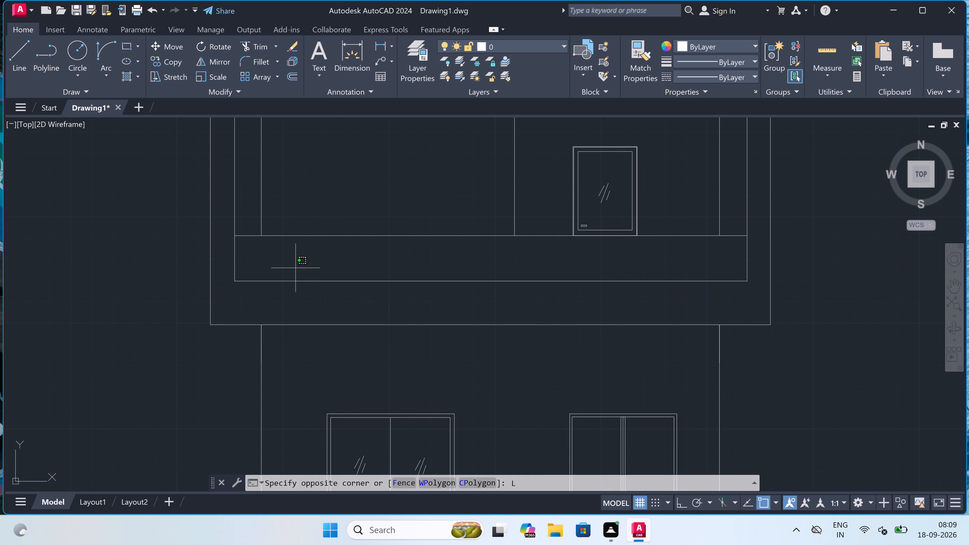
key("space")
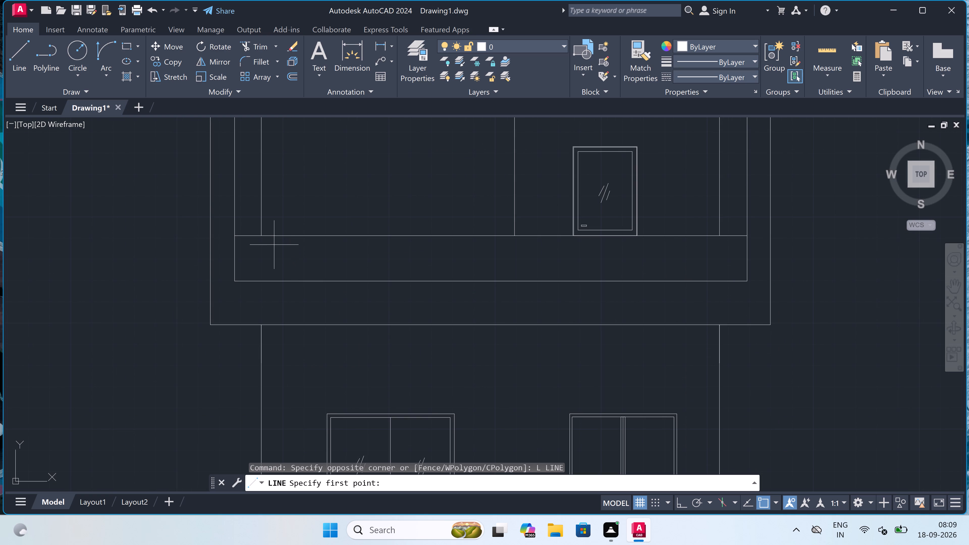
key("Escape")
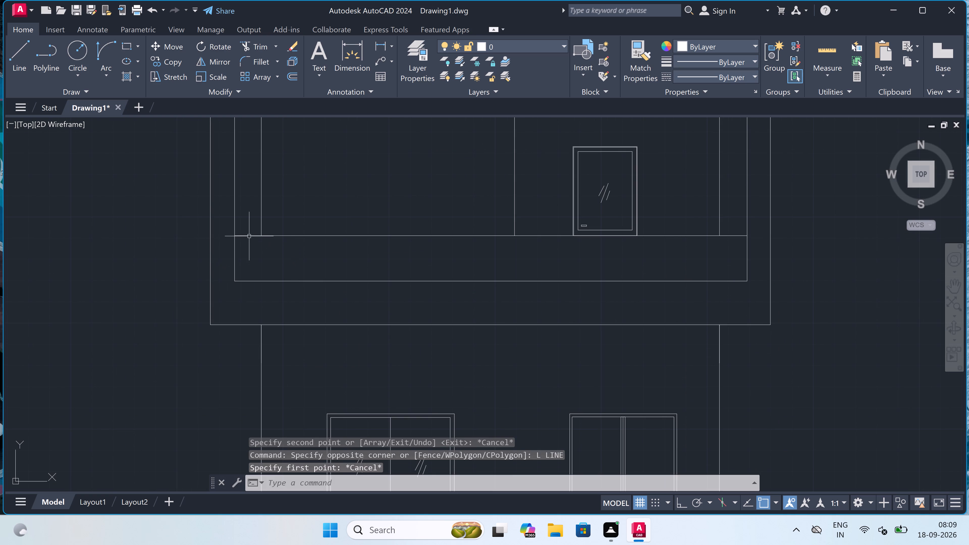
With ortho on, draw a horizontal rail line across the balcony front, 1" below its top edge, ending at both side edges.
key("l")
key("space")
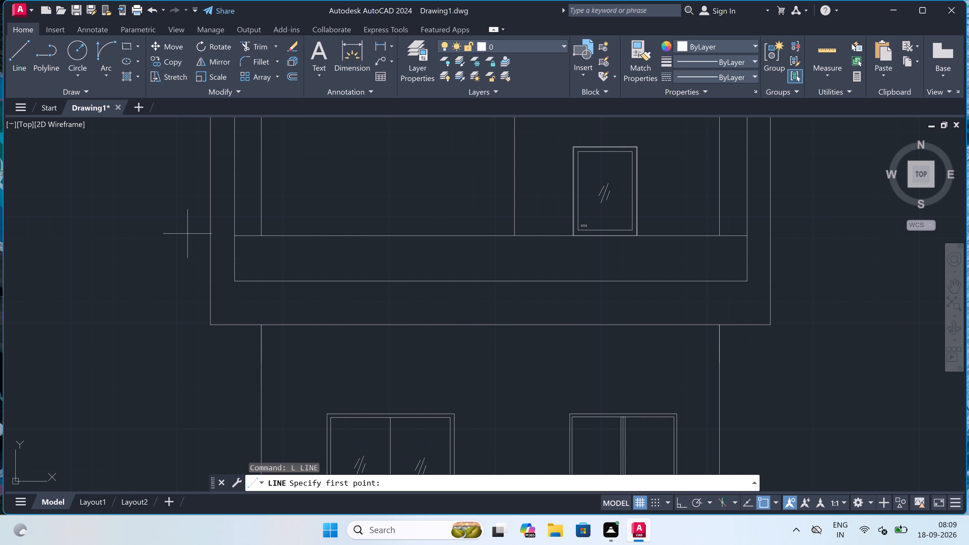
scroll(228, 223, "up", 1)
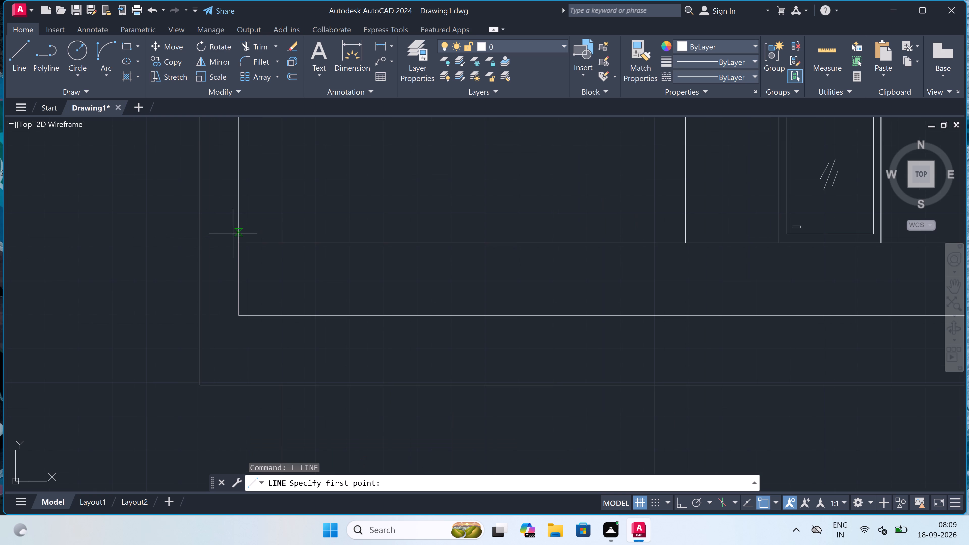
left_click(238, 244)
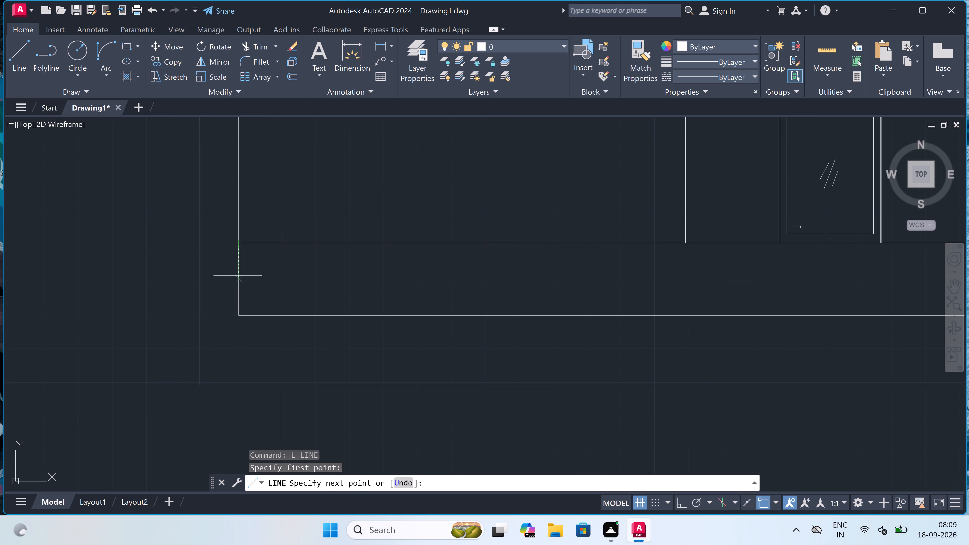
type("1\"")
key("space")
scroll(437, 273, "down", 1)
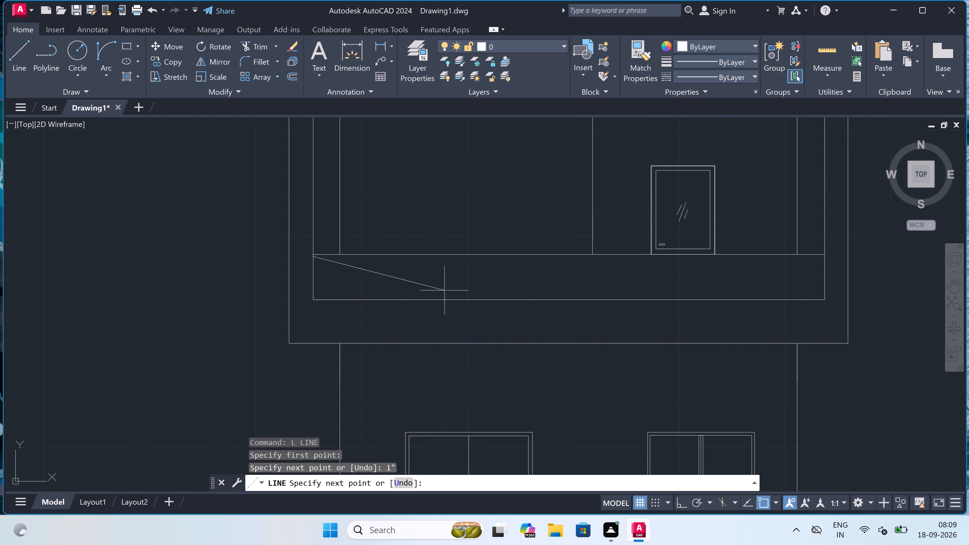
key("F8")
scroll(544, 252, "up", 2)
scroll(545, 252, "down", 3)
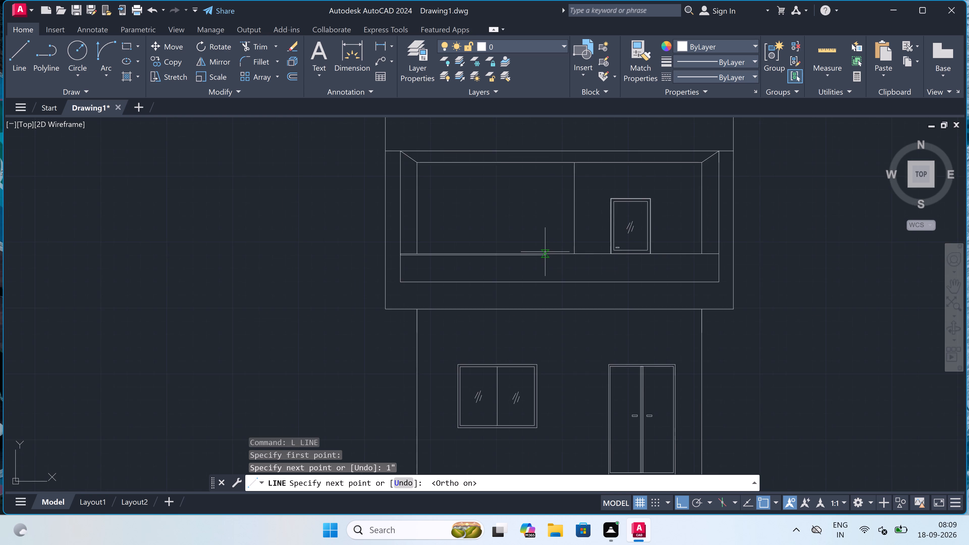
scroll(545, 252, "down", 1)
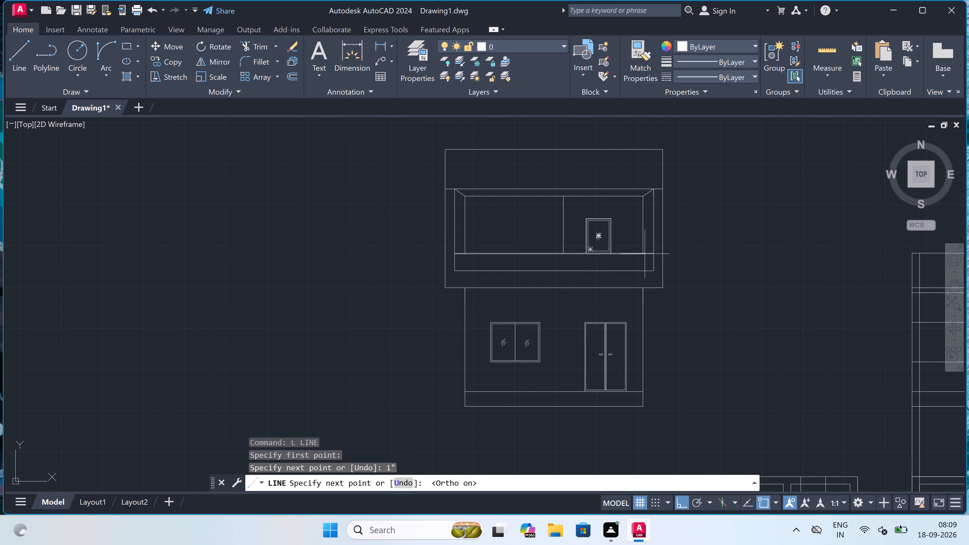
scroll(648, 255, "up", 3)
scroll(671, 252, "up", 2)
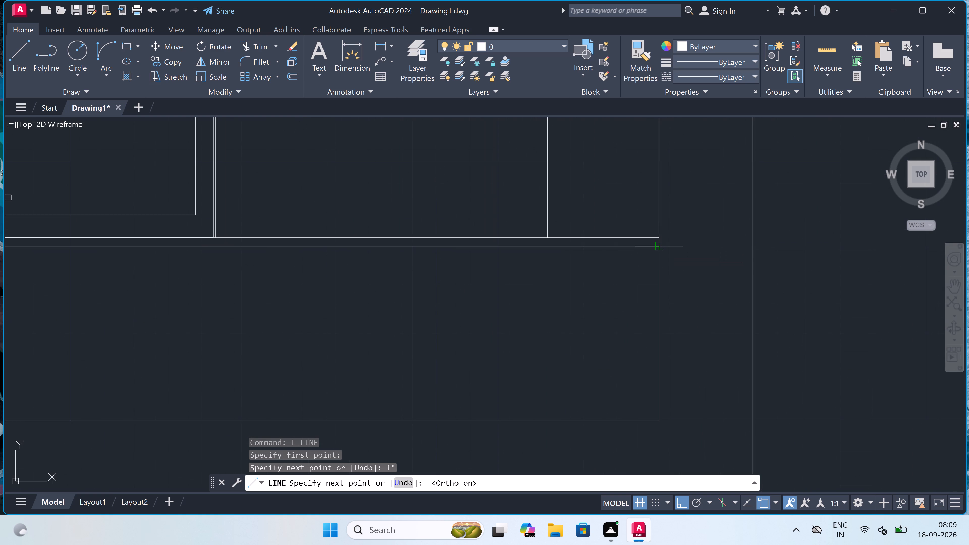
left_click(660, 245)
key("Escape")
Draw a balcony railing post east of the upper-storey door: two vertical lines 1" apart from the rail line to the balcony's bottom line.
key("space")
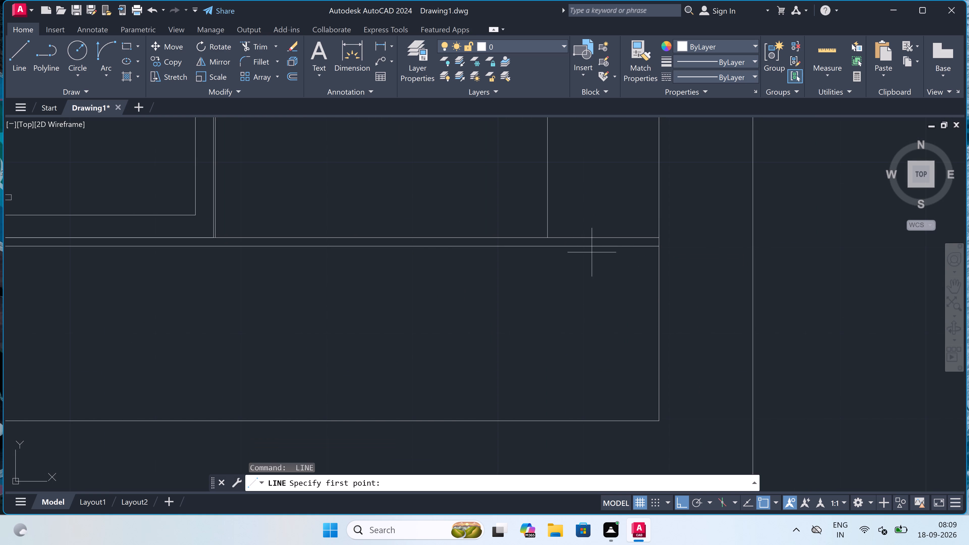
scroll(539, 253, "down", 2)
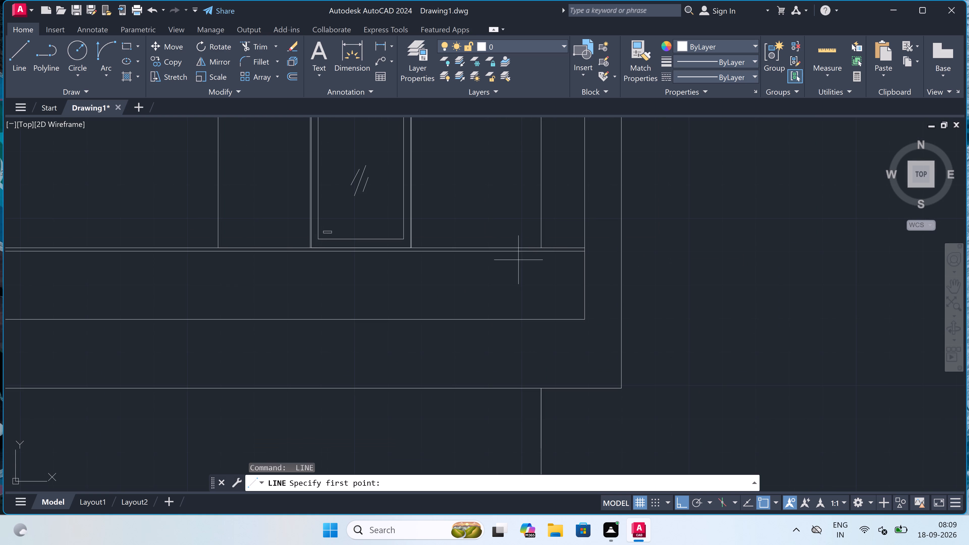
scroll(502, 260, "up", 1)
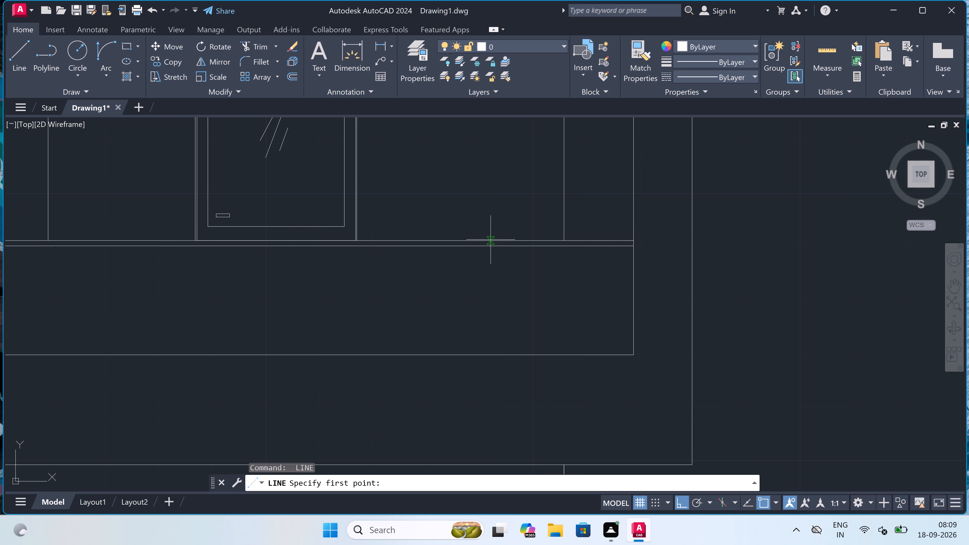
left_click(483, 246)
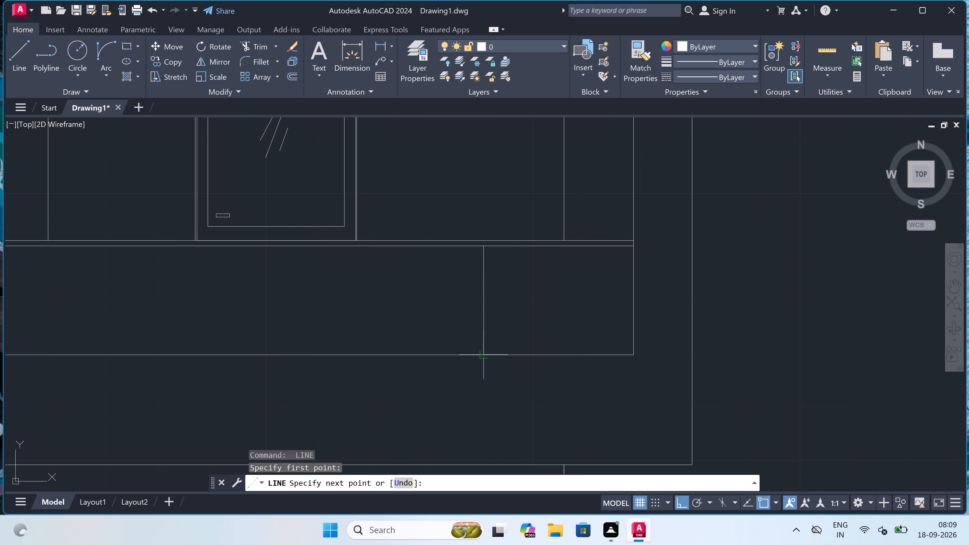
left_click(482, 352)
key("1")
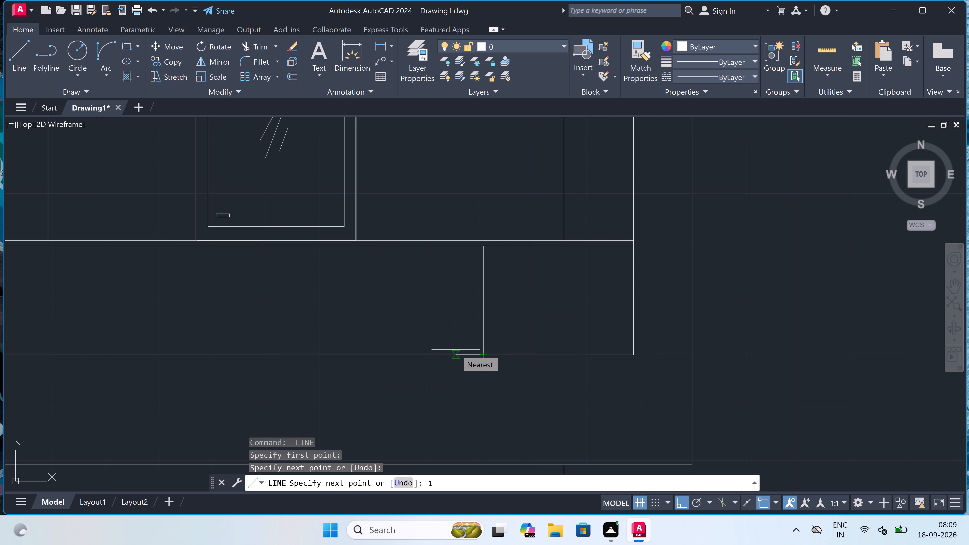
type("\"")
key("space")
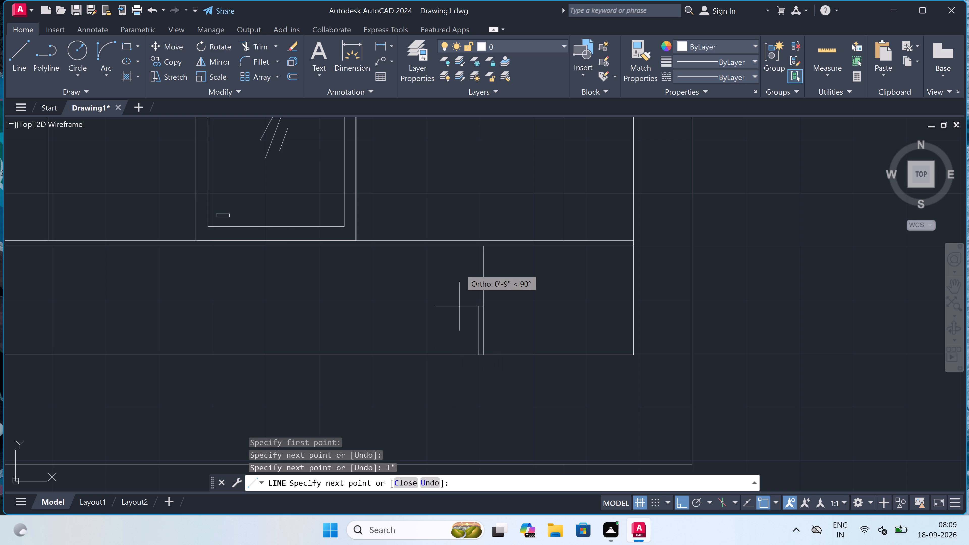
scroll(466, 247, "up", 2)
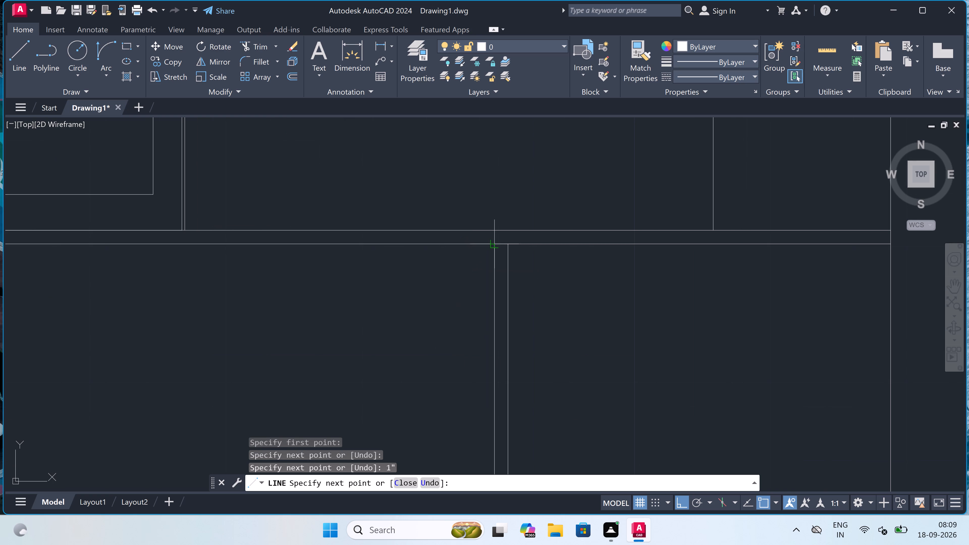
left_click(495, 245)
key("Escape")
scroll(495, 244, "down", 2)
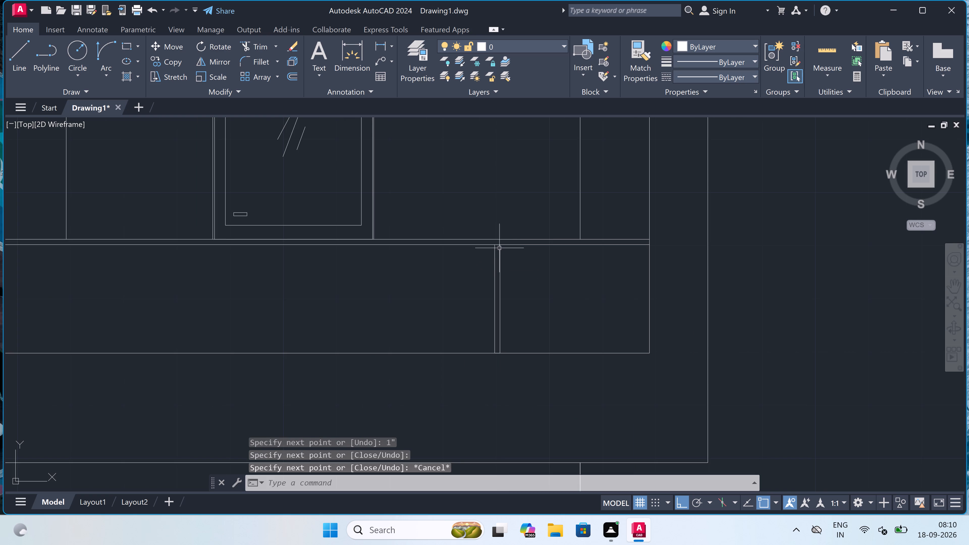
Copy the post westward along the rail, about 3'-1" away beneath the upper-storey door, and again past the door at similar spacing.
left_click(510, 259)
left_click(418, 306)
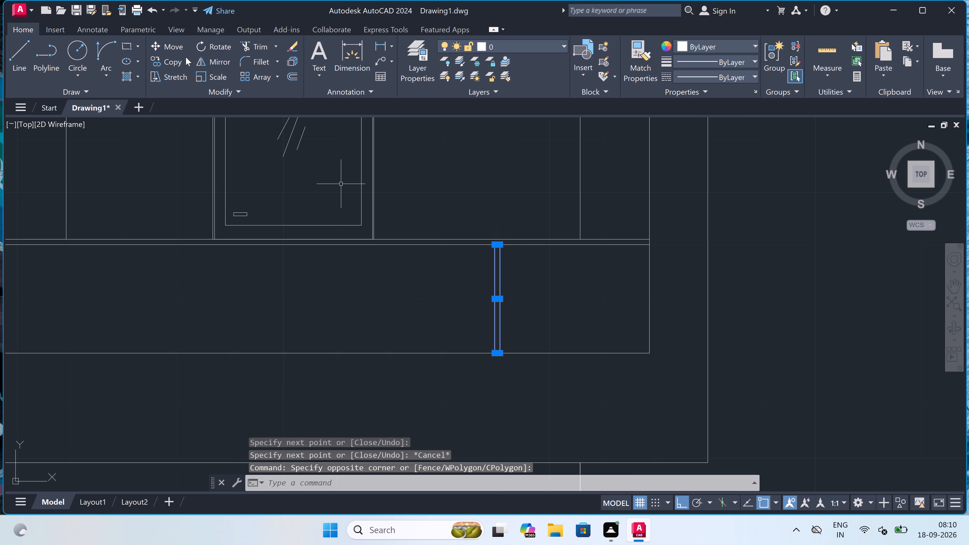
left_click(163, 59)
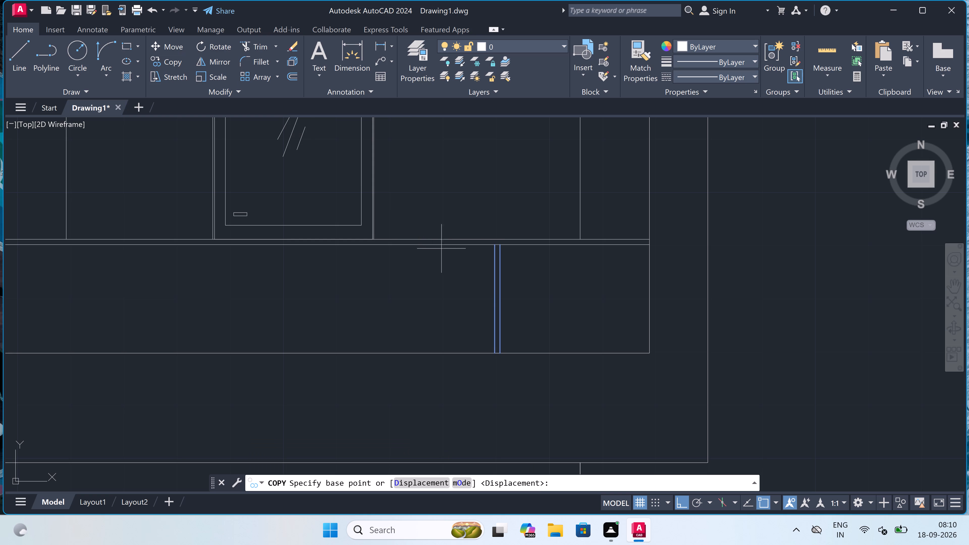
left_click(494, 247)
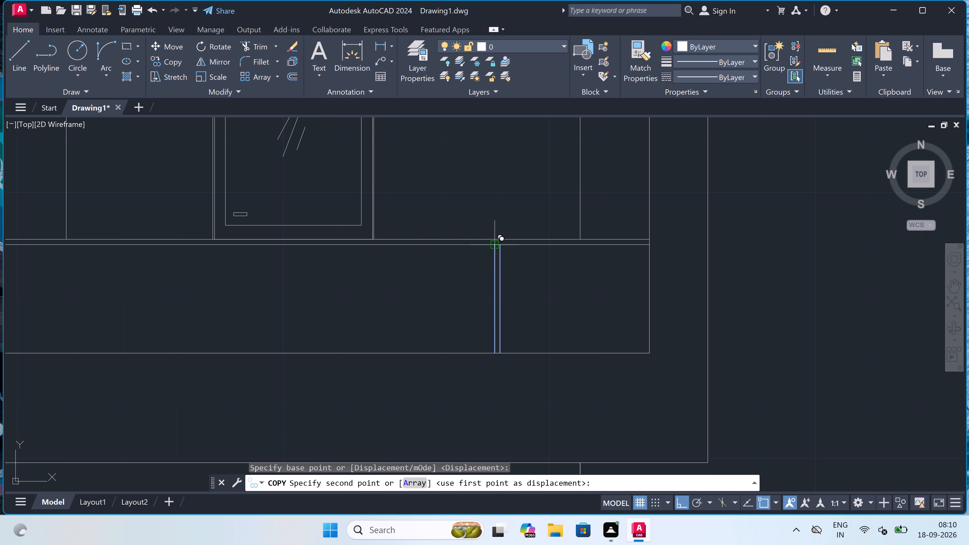
scroll(486, 248, "down", 4)
scroll(430, 228, "up", 2)
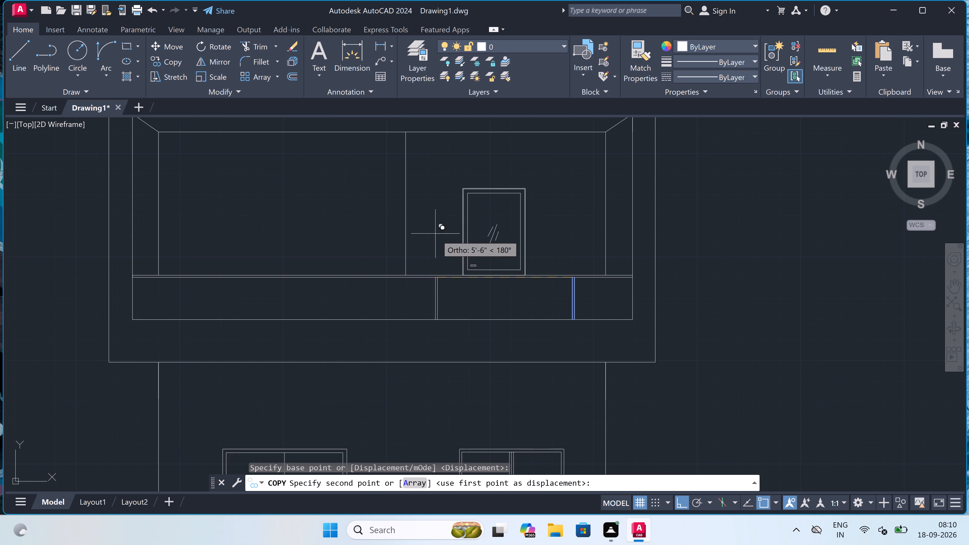
scroll(493, 273, "up", 1)
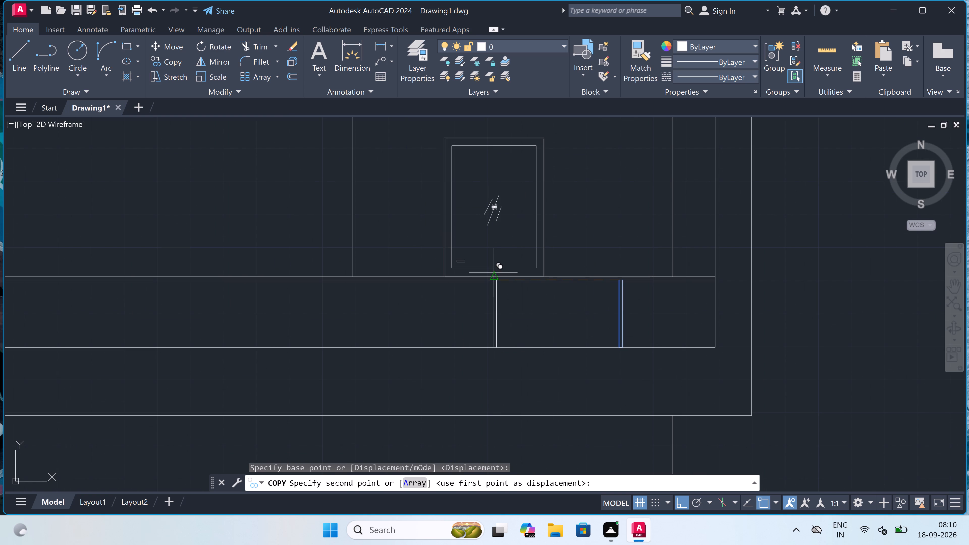
scroll(495, 284, "up", 3)
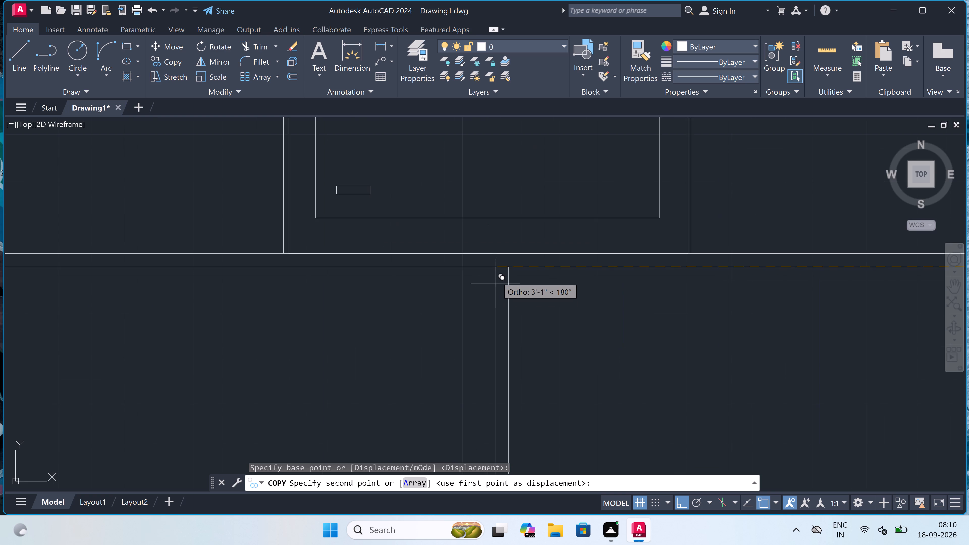
left_click(498, 271)
scroll(497, 269, "down", 2)
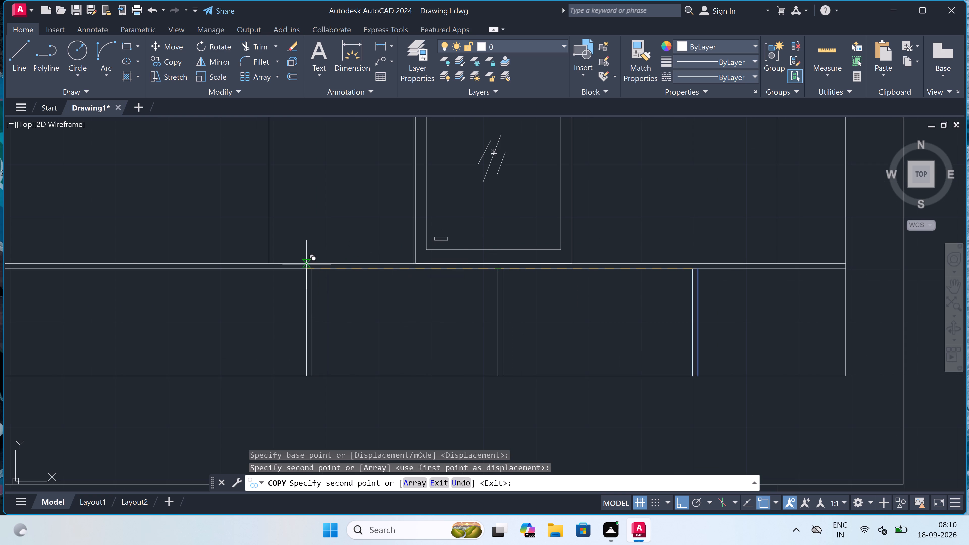
scroll(306, 264, "up", 2)
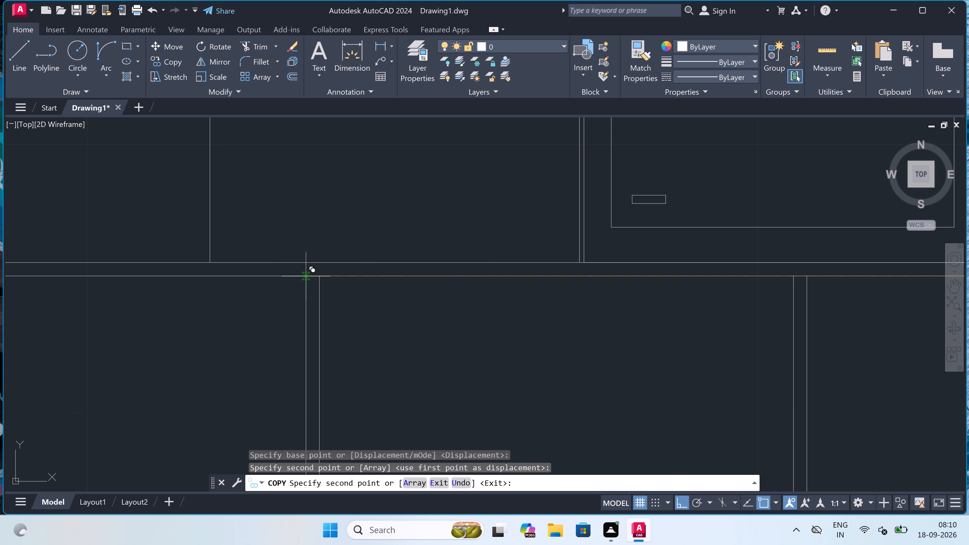
left_click(306, 276)
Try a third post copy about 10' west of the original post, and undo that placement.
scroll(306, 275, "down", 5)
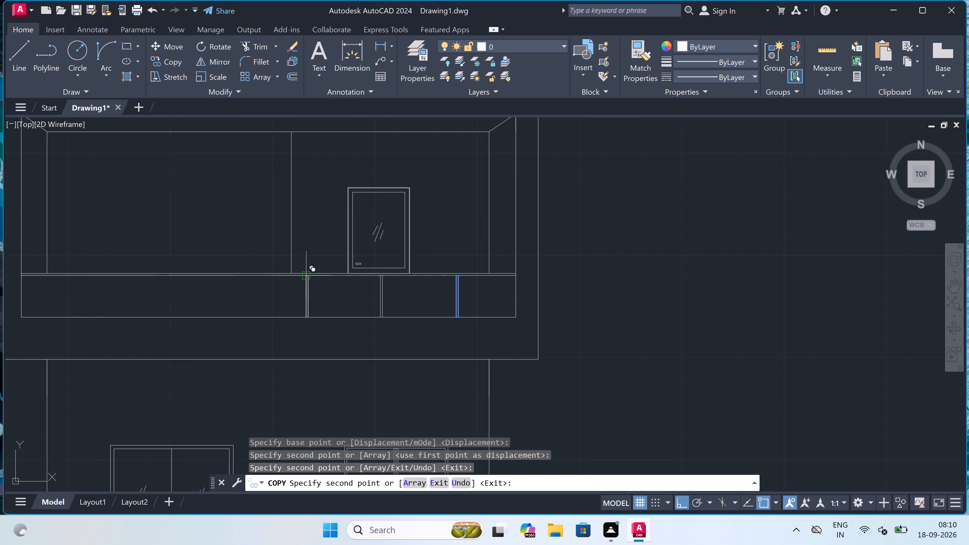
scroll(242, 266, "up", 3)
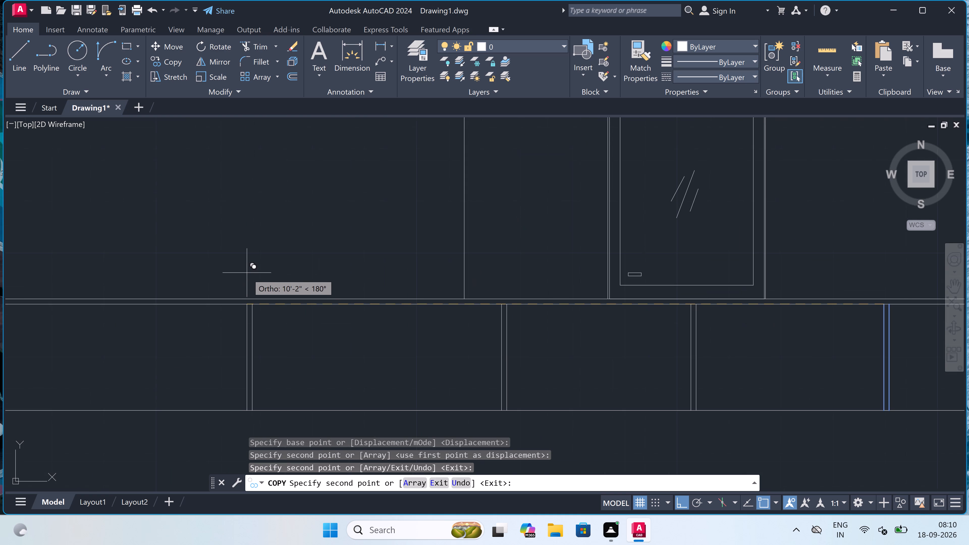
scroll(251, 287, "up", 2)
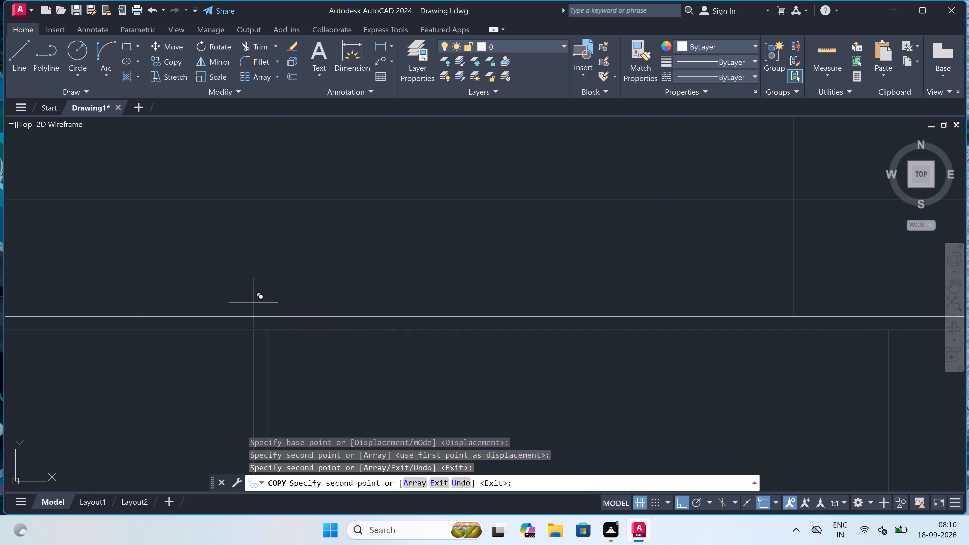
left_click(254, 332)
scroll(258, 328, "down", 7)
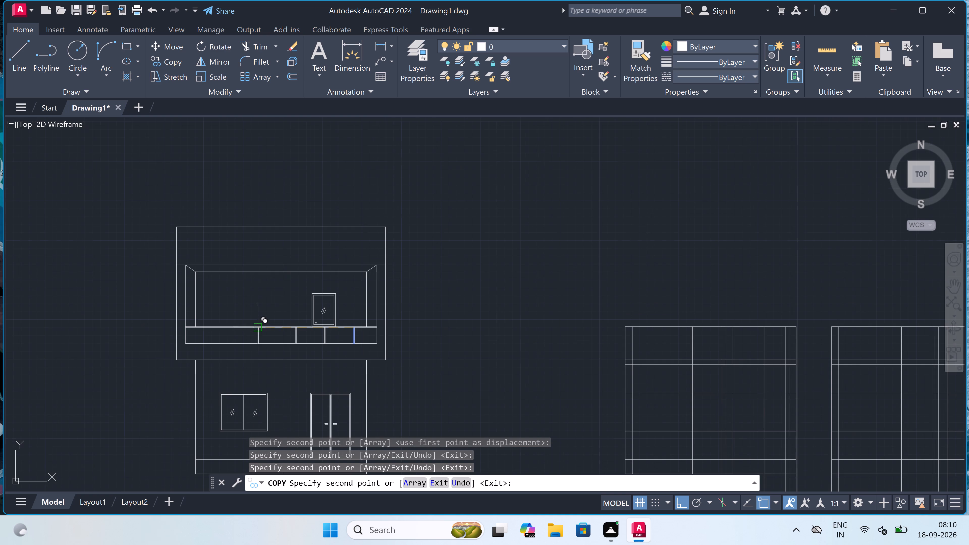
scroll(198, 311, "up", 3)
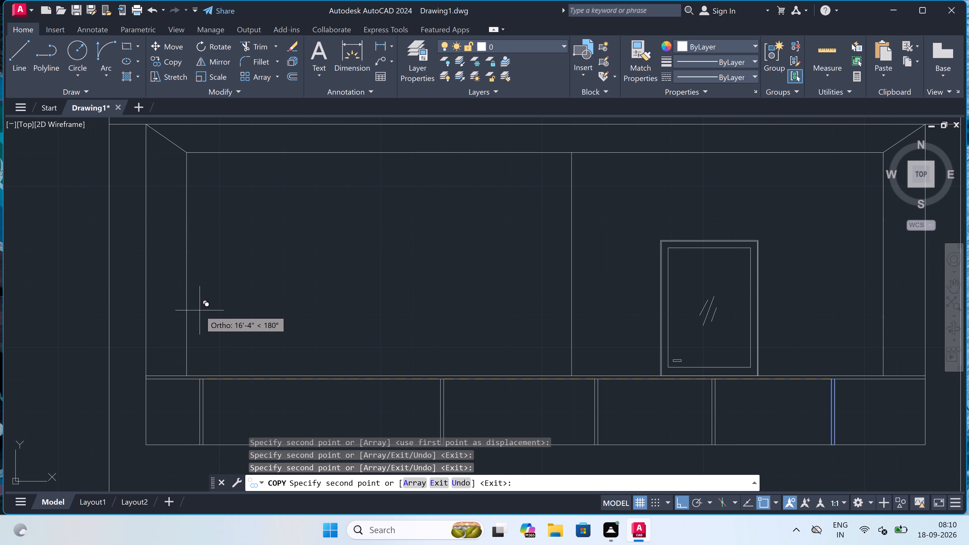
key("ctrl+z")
Place the third post copy on the rail west of the second copy, at roughly the same spacing as the other posts.
scroll(297, 313, "down", 3)
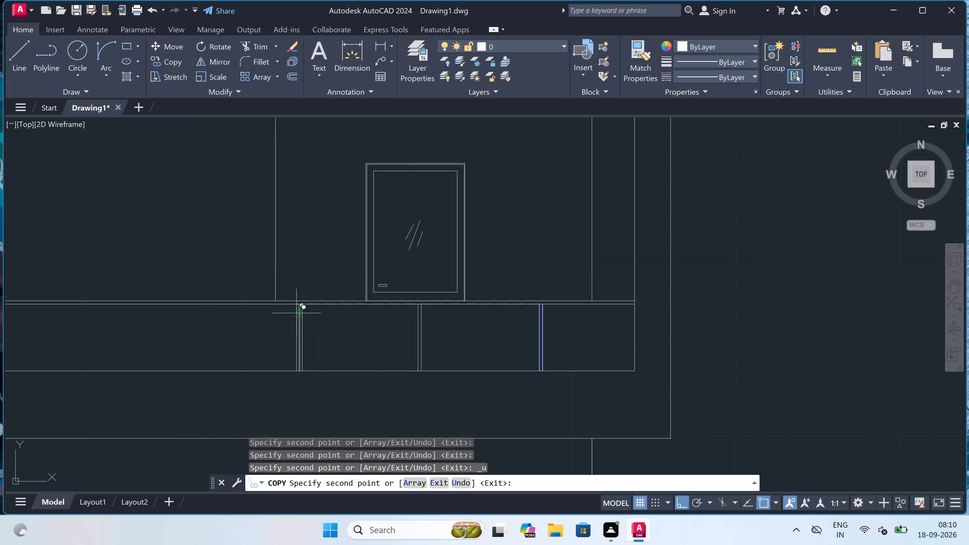
scroll(256, 307, "down", 3)
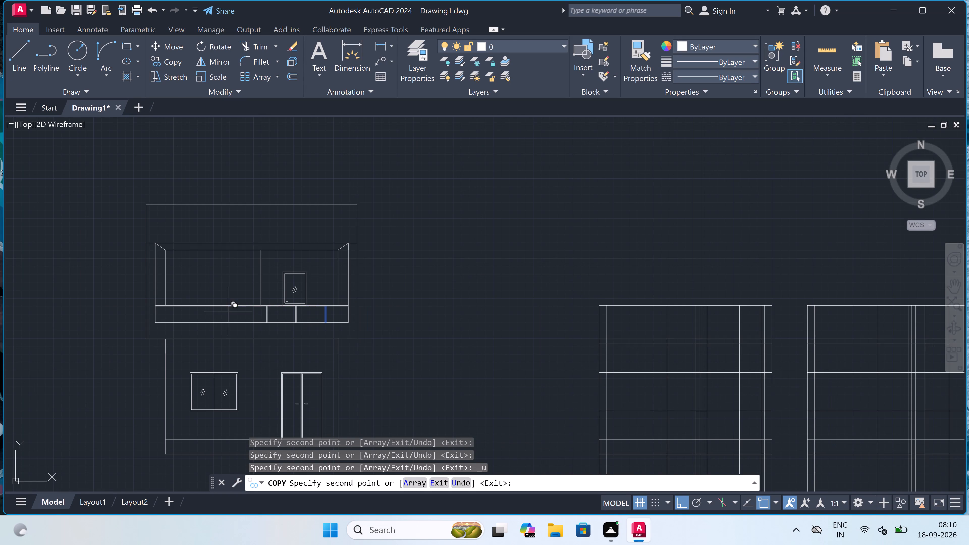
scroll(209, 307, "up", 3)
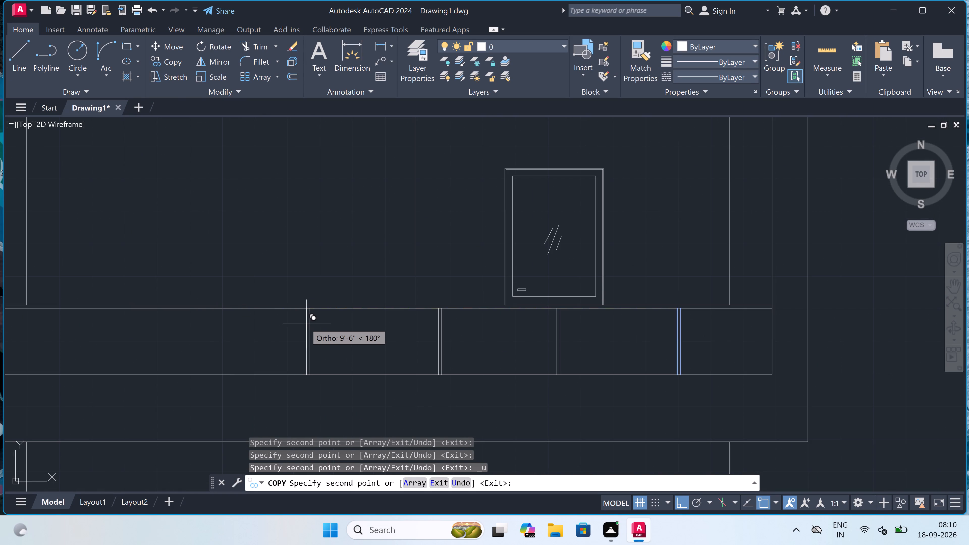
scroll(309, 309, "up", 2)
left_click(311, 308)
scroll(311, 308, "down", 3)
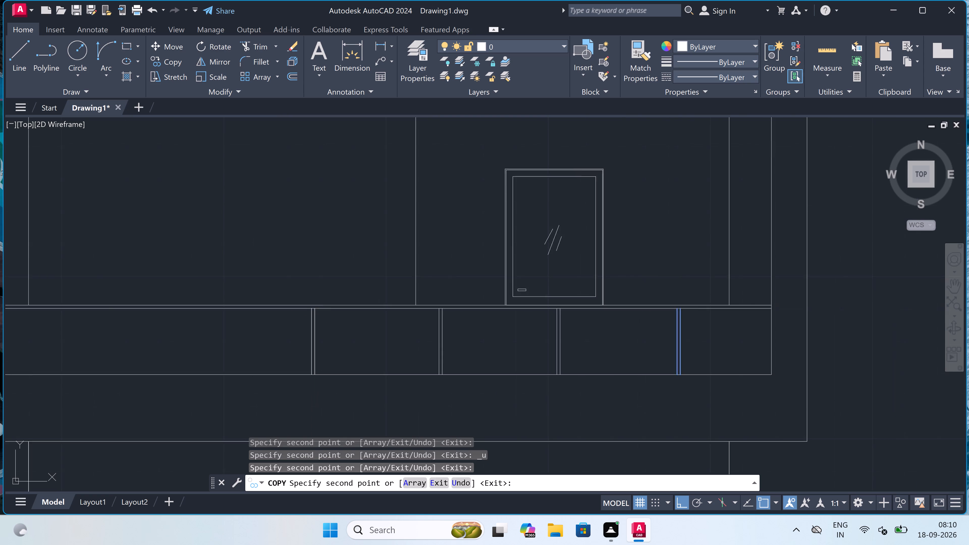
scroll(311, 308, "down", 1)
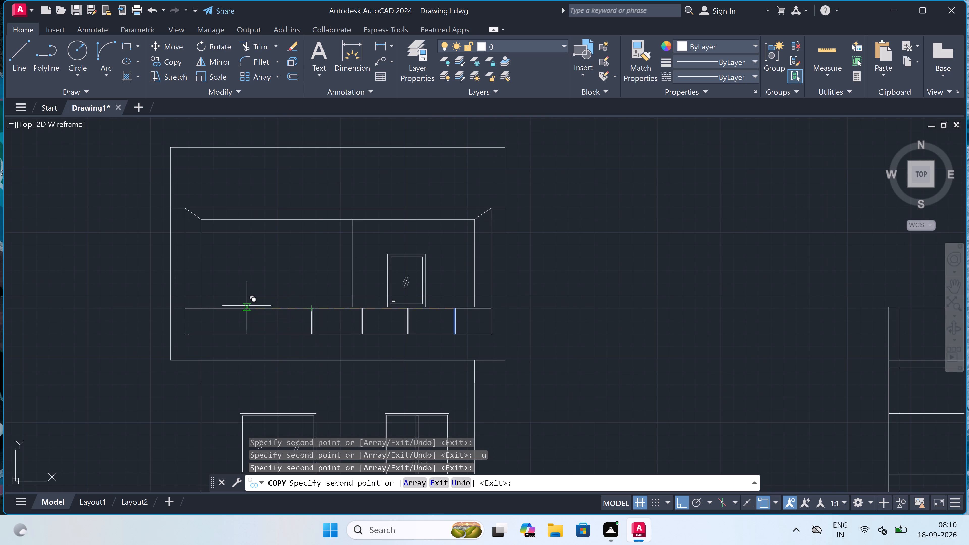
Place two more post copies along the rail, about 12'-11" and 15'-9" west of the original post.
scroll(256, 308, "up", 1)
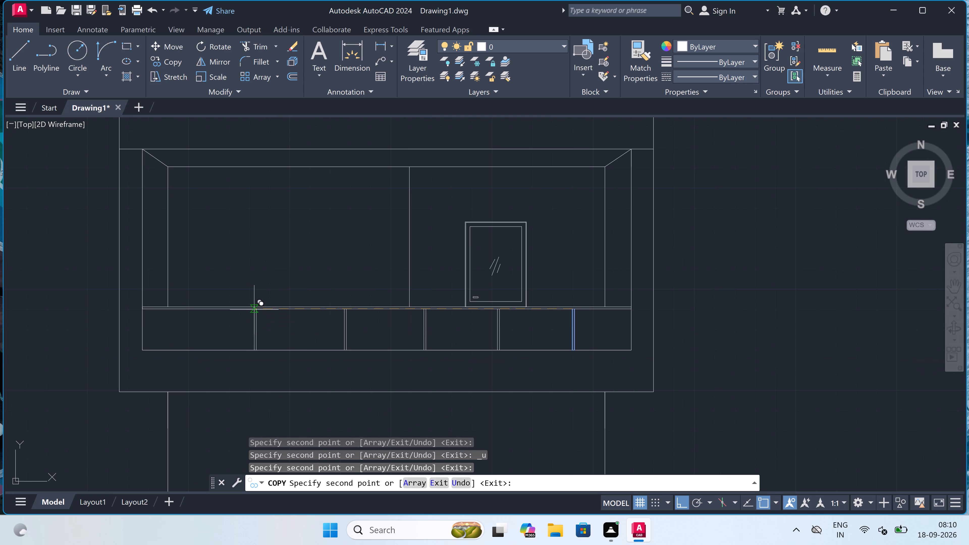
scroll(253, 316, "up", 3)
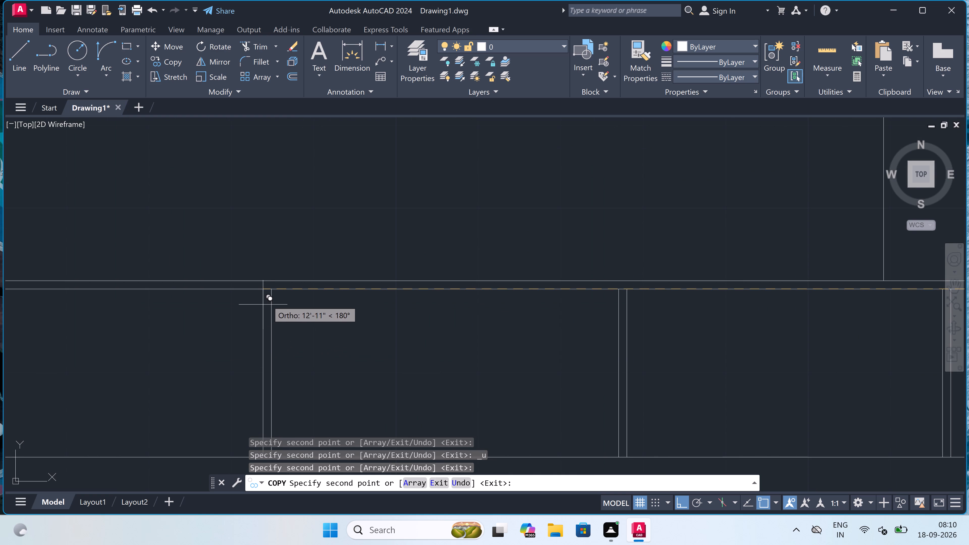
left_click(266, 291)
scroll(266, 298, "down", 4)
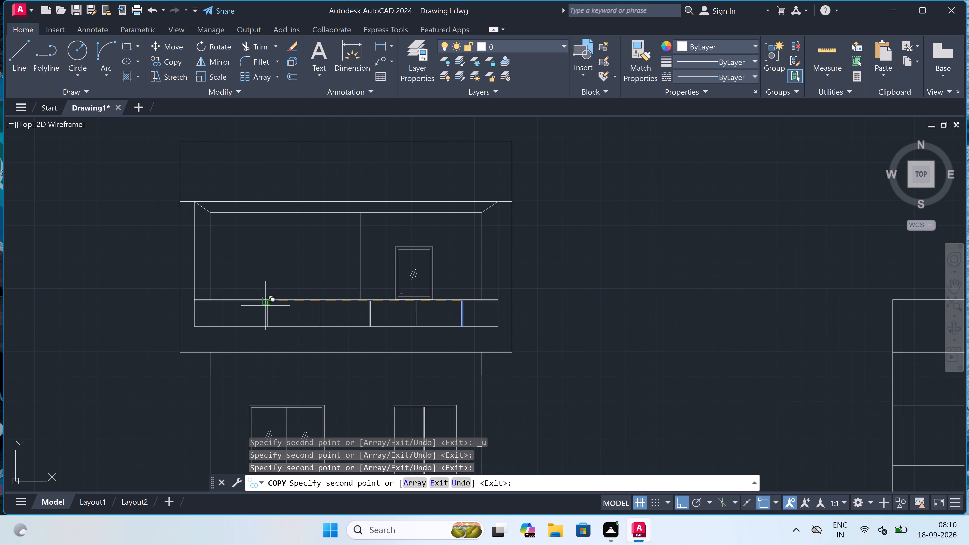
scroll(220, 298, "up", 3)
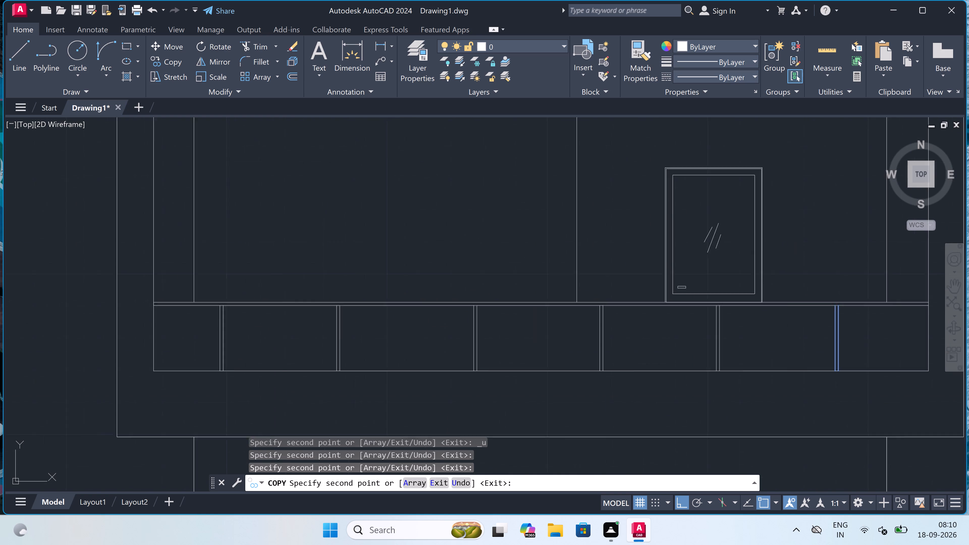
scroll(233, 307, "up", 3)
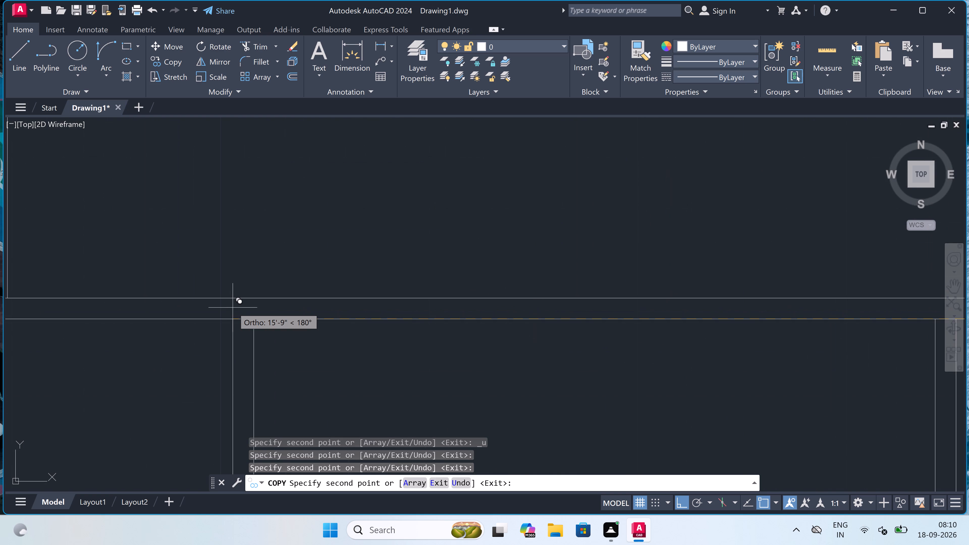
left_click(235, 317)
key("Escape")
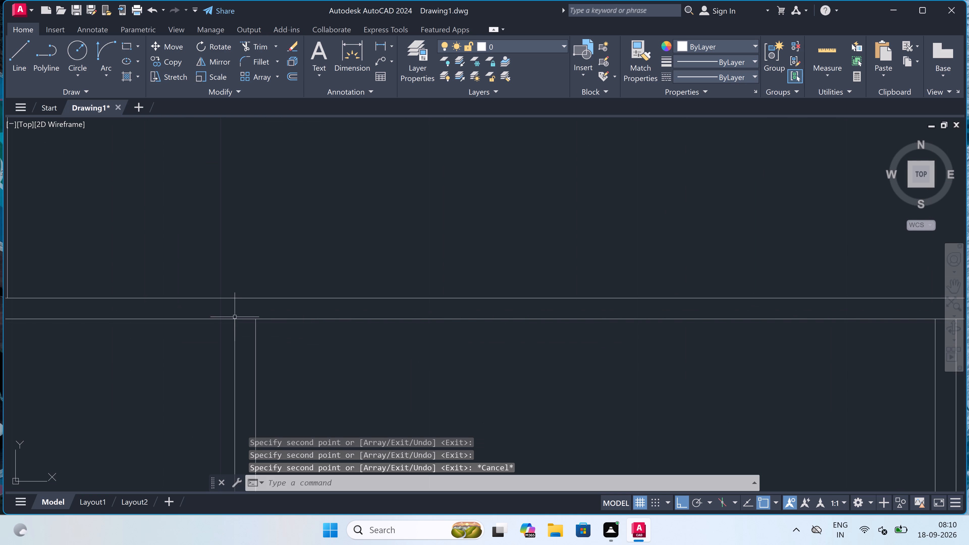
Review the elevation together with the floor plans and construction grids around it.
scroll(268, 303, "down", 8)
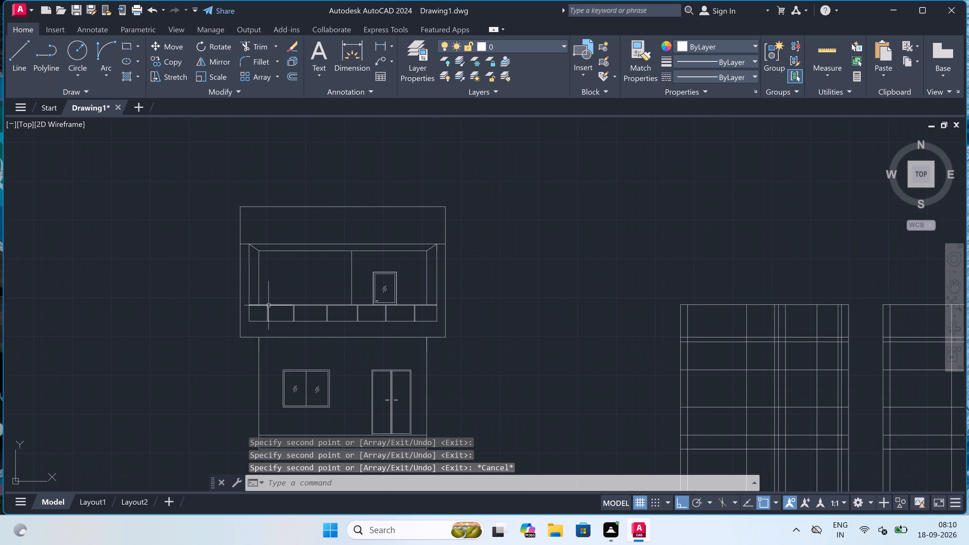
scroll(267, 263, "down", 2)
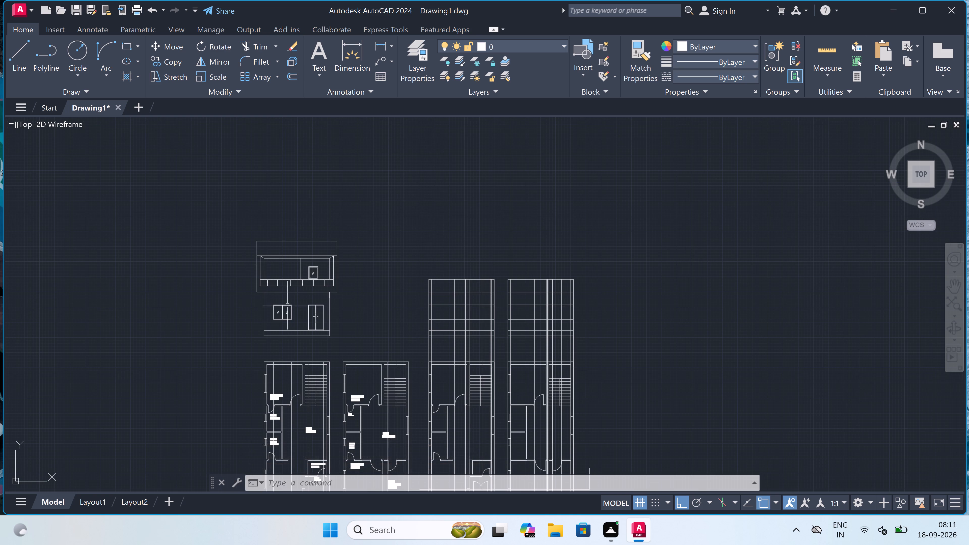
scroll(293, 295, "down", 2)
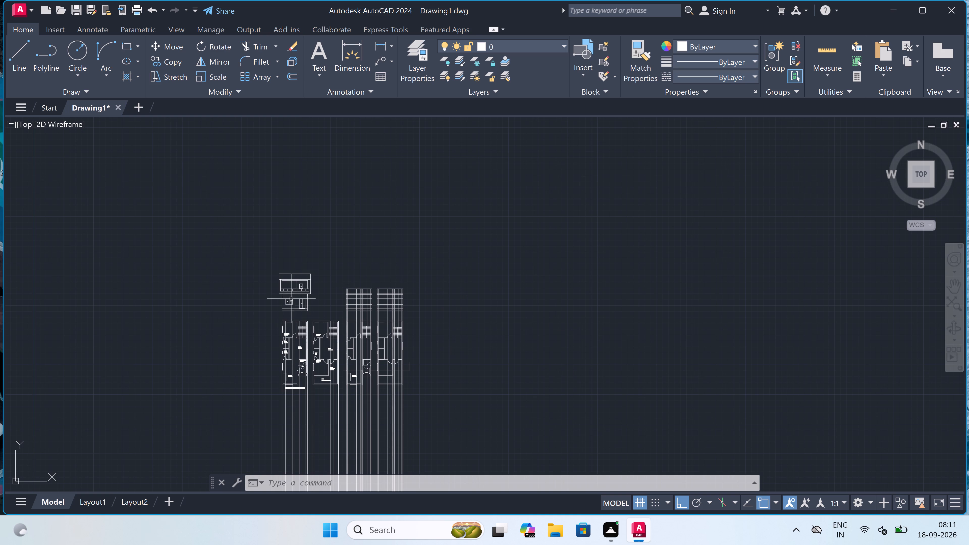
scroll(296, 290, "up", 2)
scroll(299, 291, "down", 2)
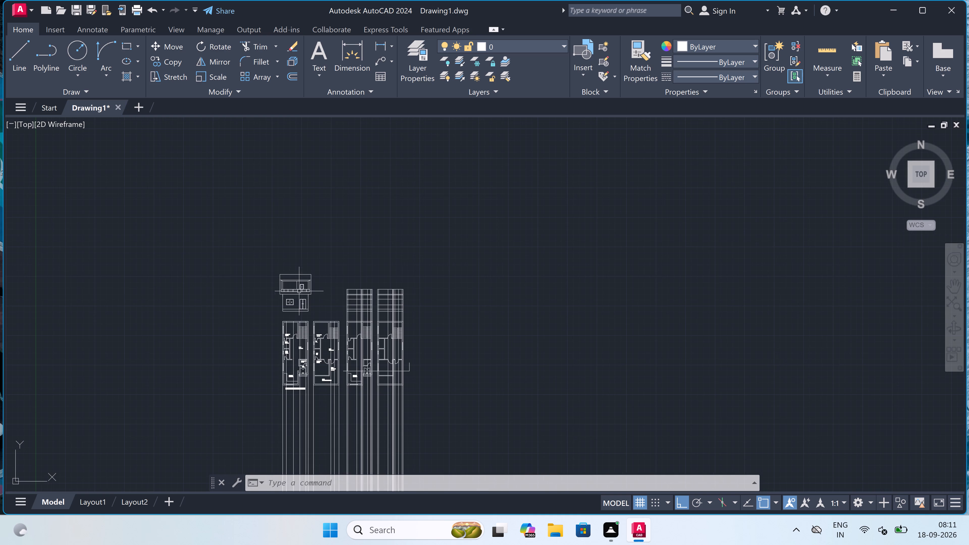
scroll(256, 309, "up", 2)
scroll(256, 310, "down", 1)
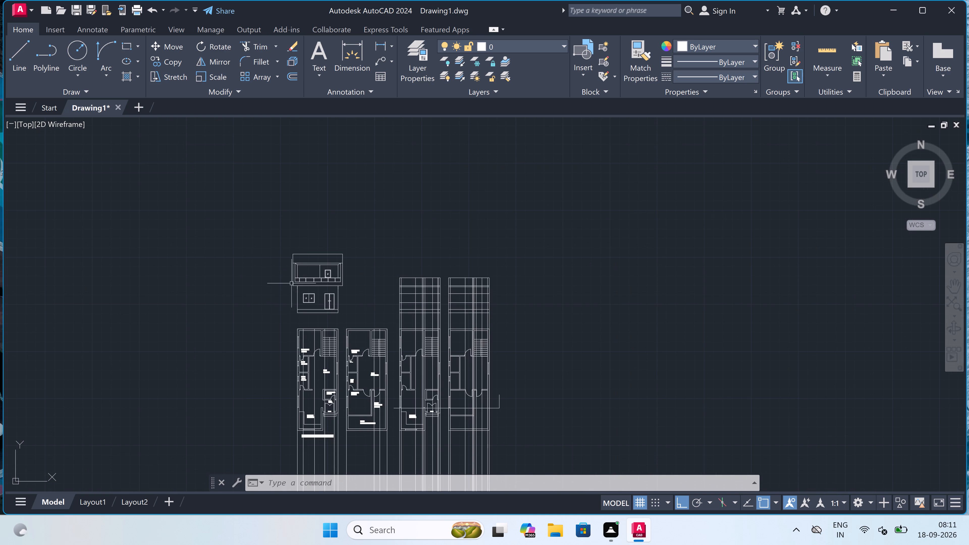
scroll(299, 280, "up", 2)
scroll(326, 297, "up", 1)
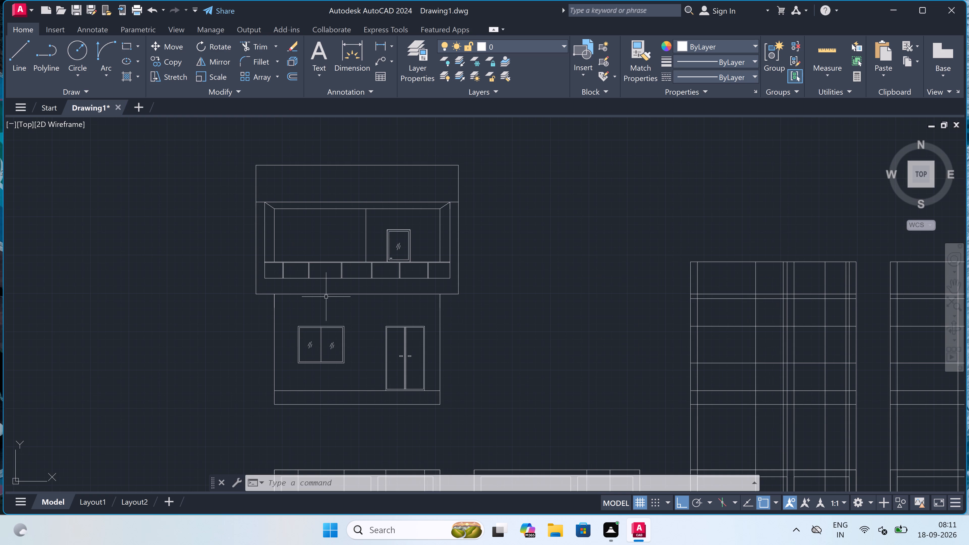
Draw a vertical line on the ground storey from the overhang's bottom edge to the plinth line, aligned with the upper storey's wall line.
type("L")
key("space")
scroll(328, 293, "down", 3)
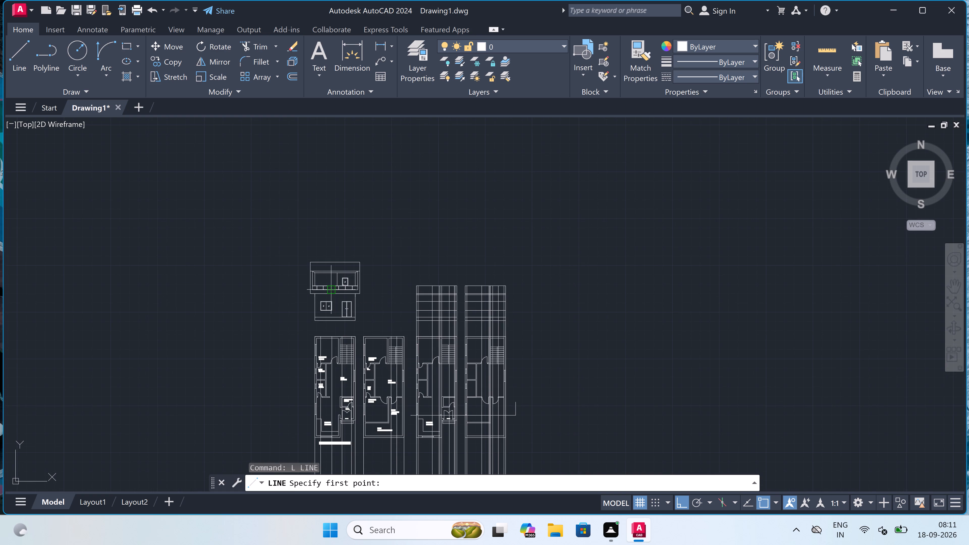
scroll(334, 291, "up", 2)
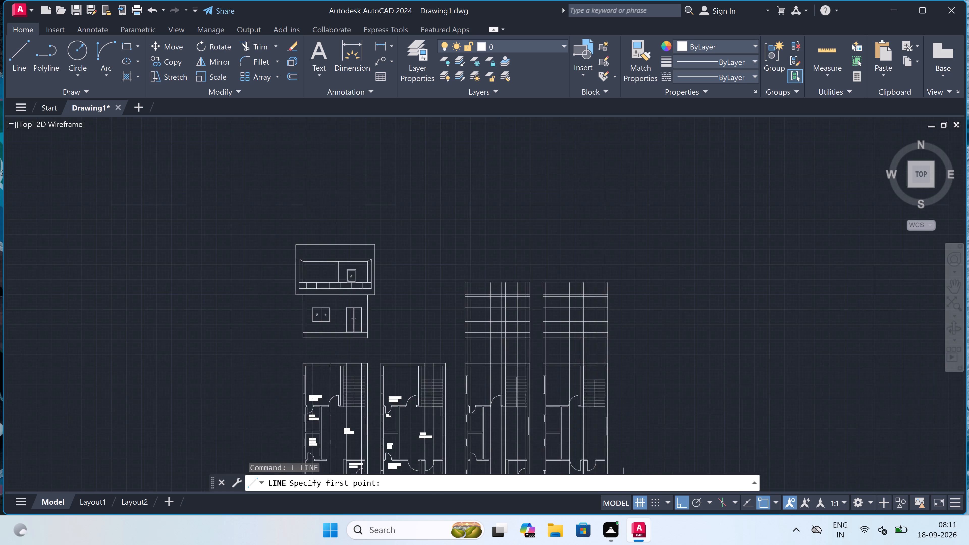
scroll(339, 299, "up", 2)
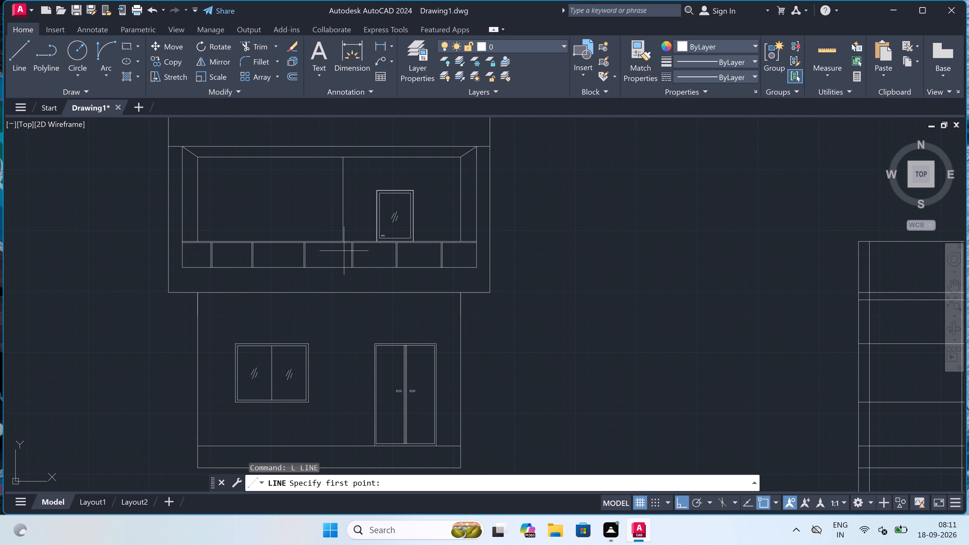
left_click(343, 293)
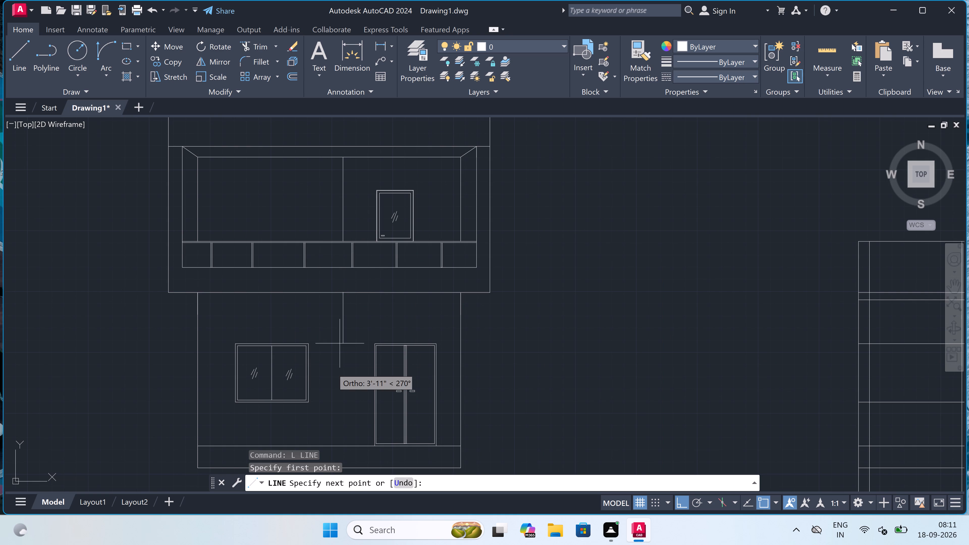
left_click(340, 445)
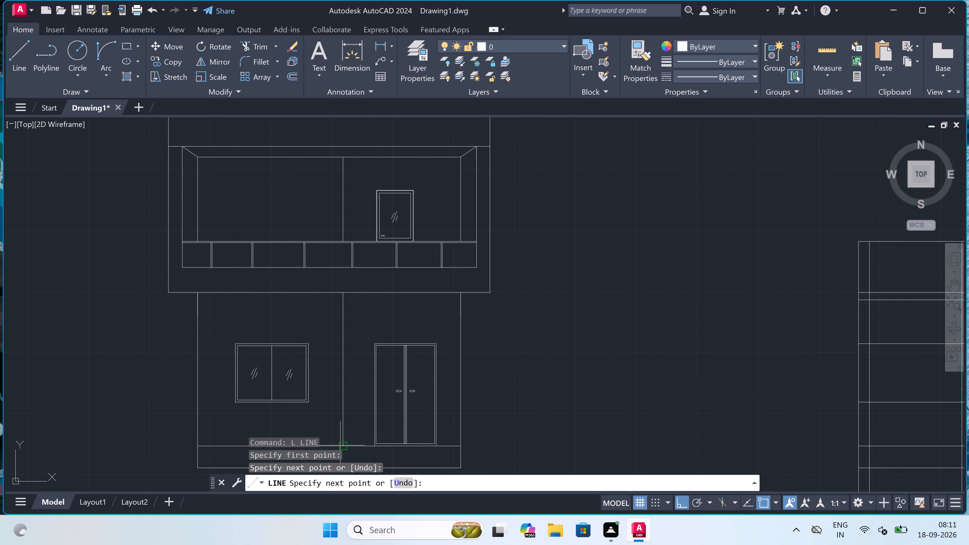
key("Escape")
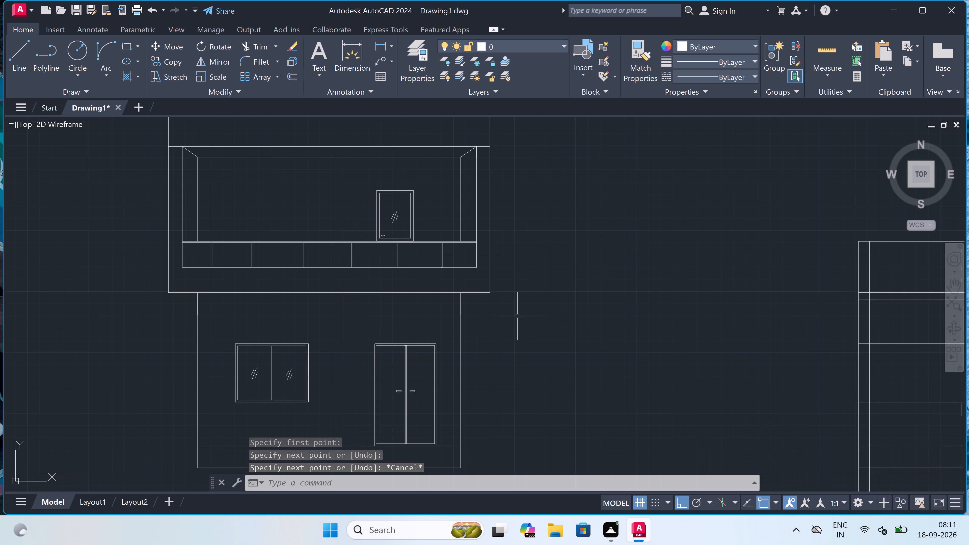
Draw the entrance step below the double door: verticals from both door sides to the base line, joined by a horizontal line at mid-height.
scroll(534, 330, "down", 2)
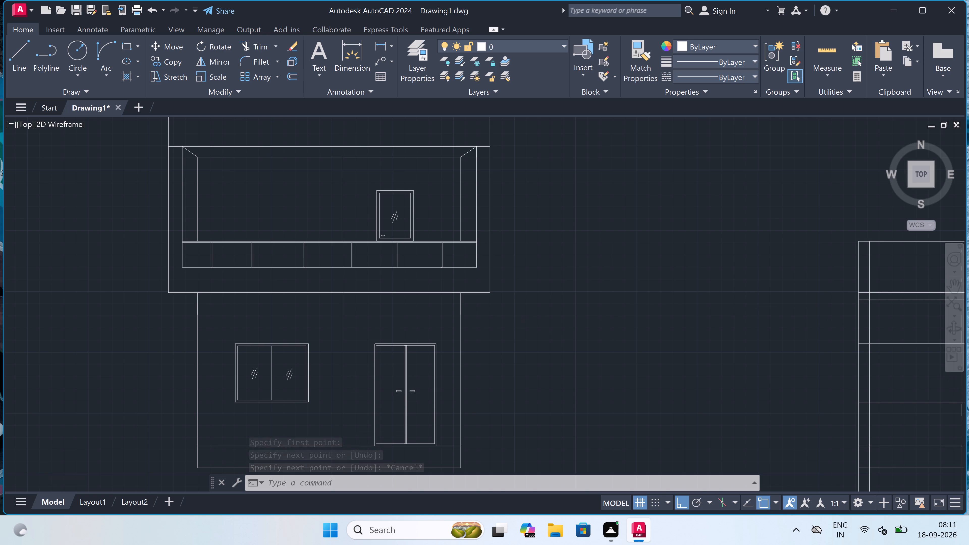
scroll(499, 375, "up", 2)
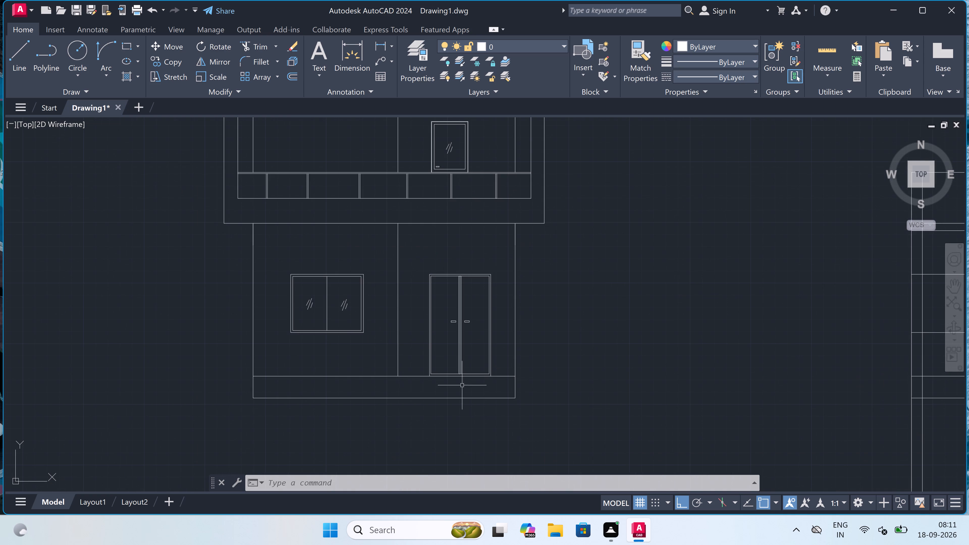
scroll(460, 391, "up", 3)
key("space")
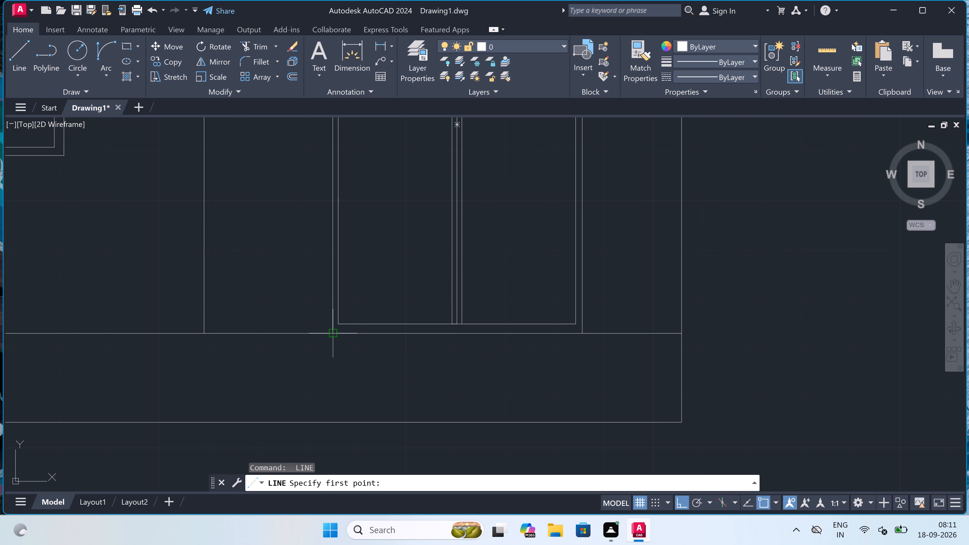
left_click(334, 331)
left_click(332, 423)
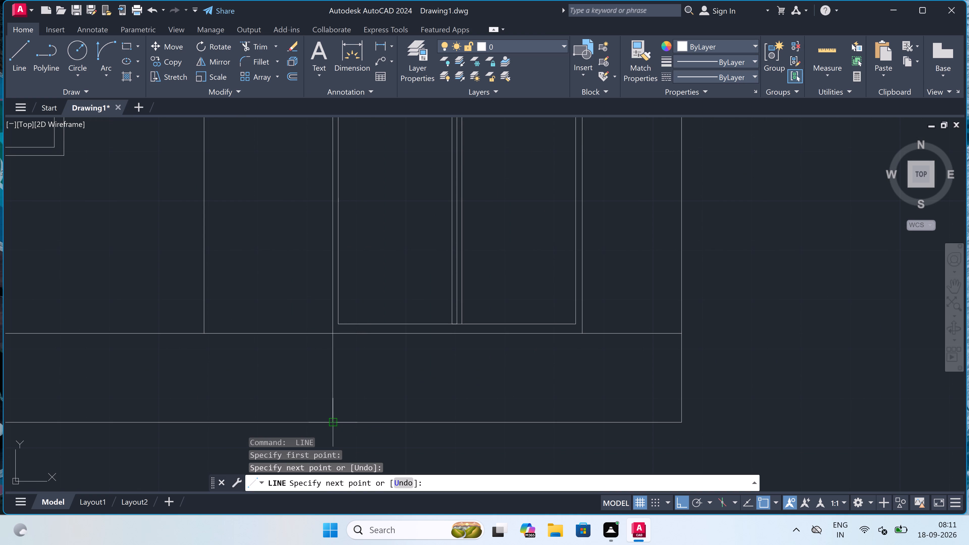
key("Escape")
key("space")
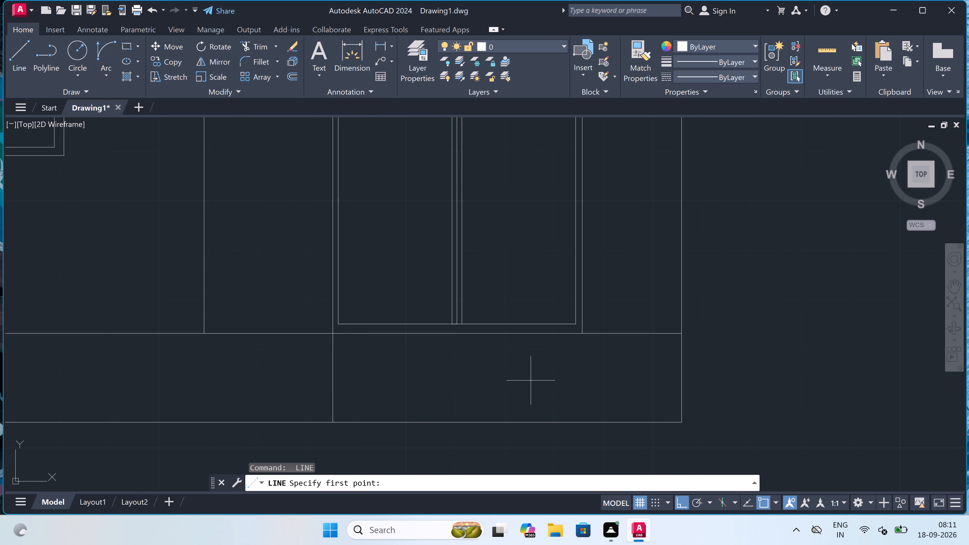
left_click(583, 333)
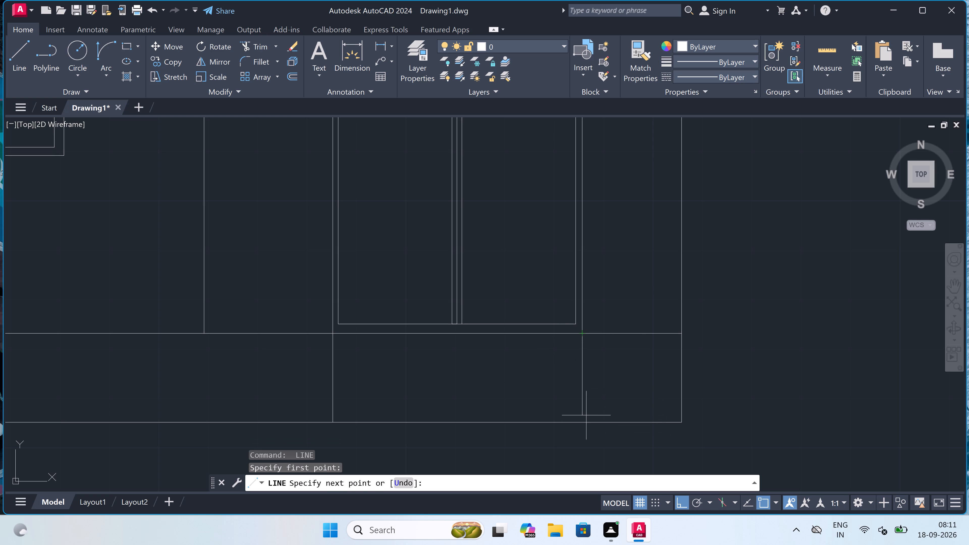
left_click(584, 422)
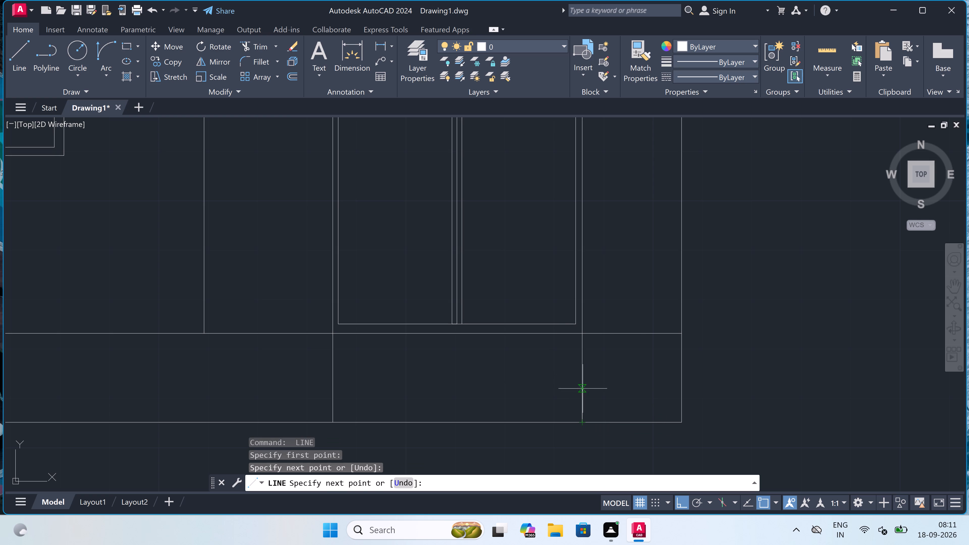
left_click(582, 380)
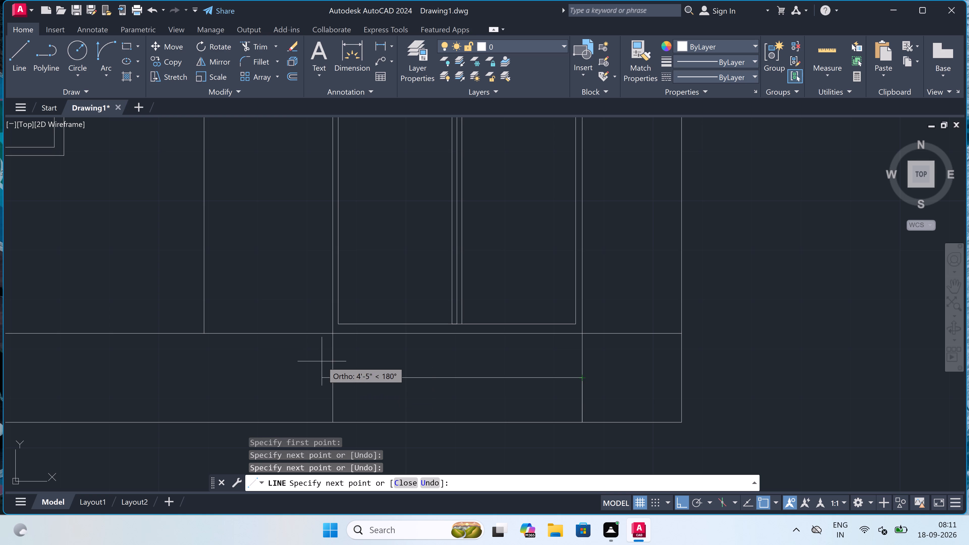
left_click(335, 375)
key("Escape")
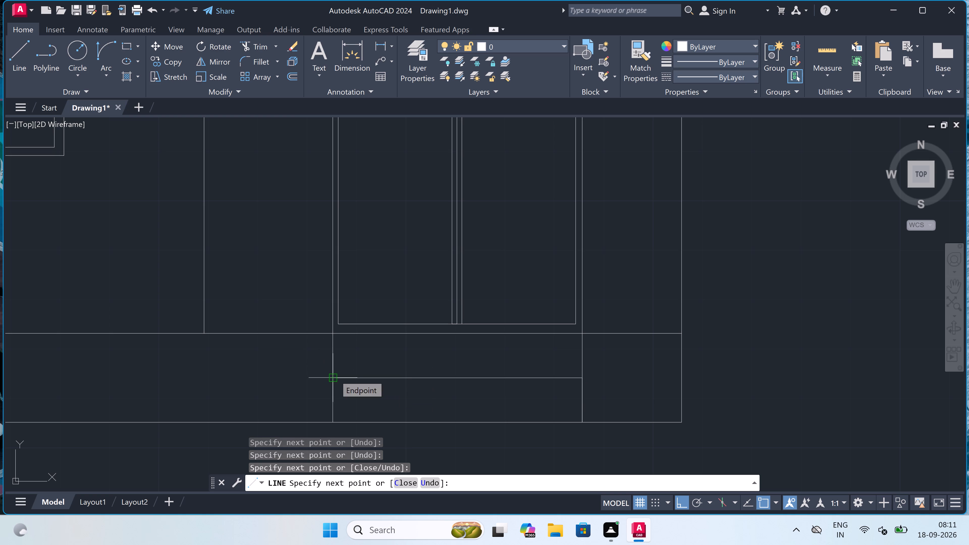
Add the multiline text label "ELEVATION" centrally below the finished elevation, above the ground floor plan.
scroll(368, 369, "down", 6)
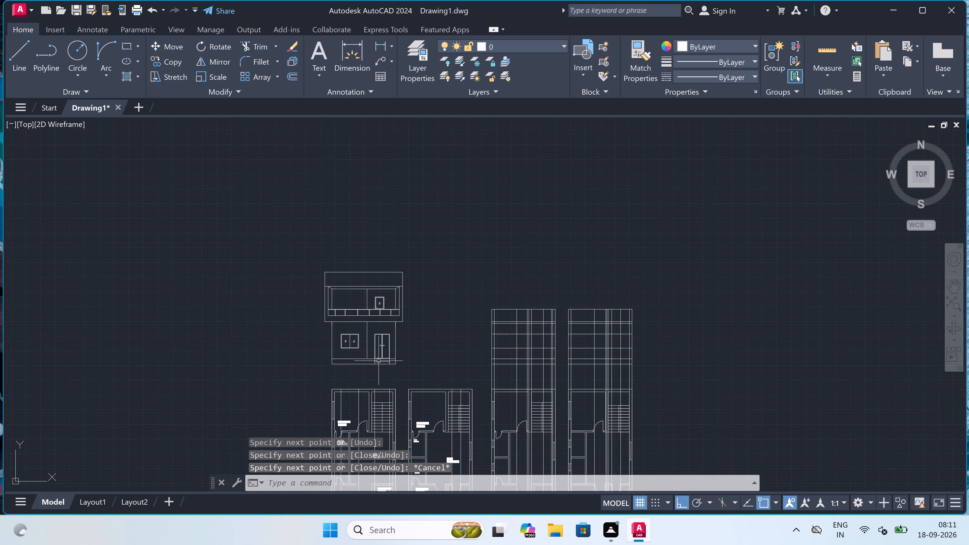
scroll(379, 371, "up", 2)
scroll(379, 371, "down", 2)
scroll(370, 376, "up", 4)
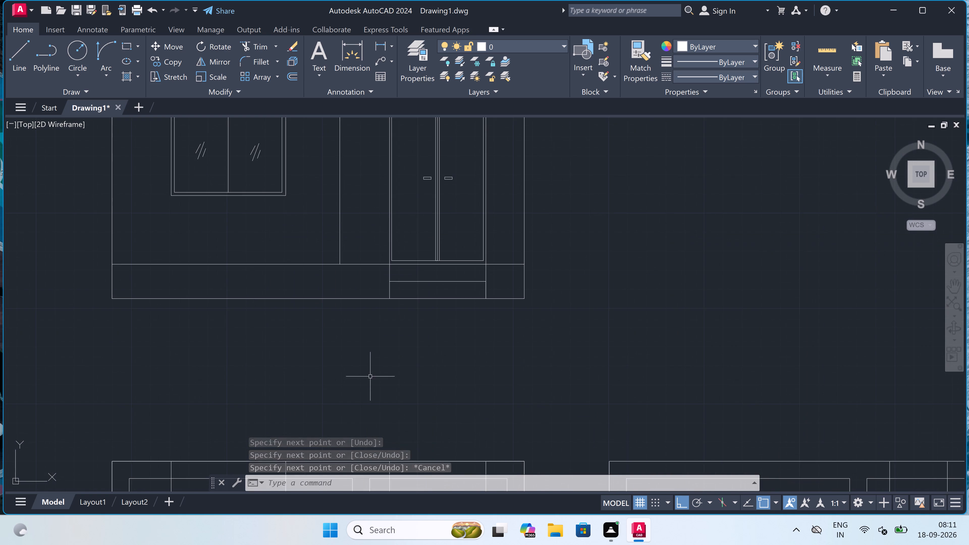
scroll(370, 376, "down", 3)
scroll(351, 385, "up", 3)
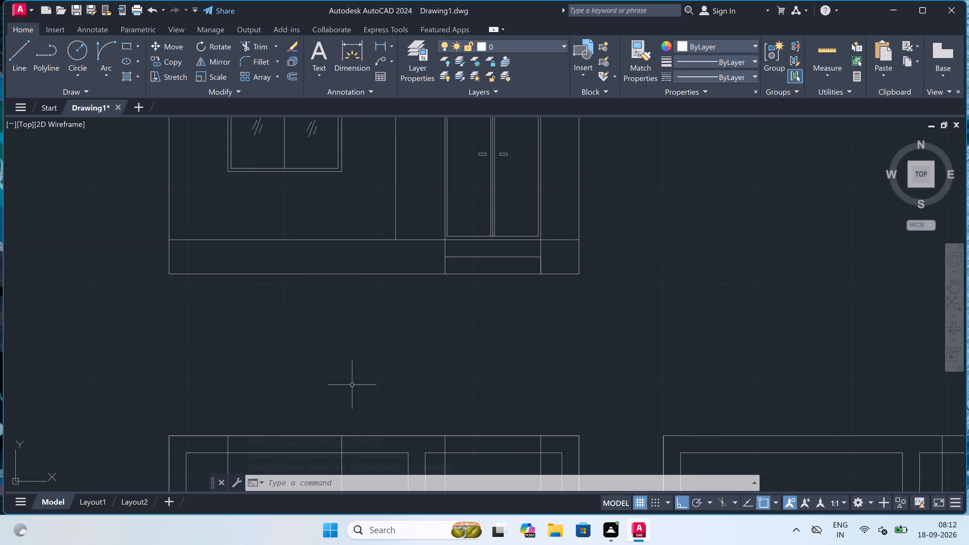
type("MT")
key("space")
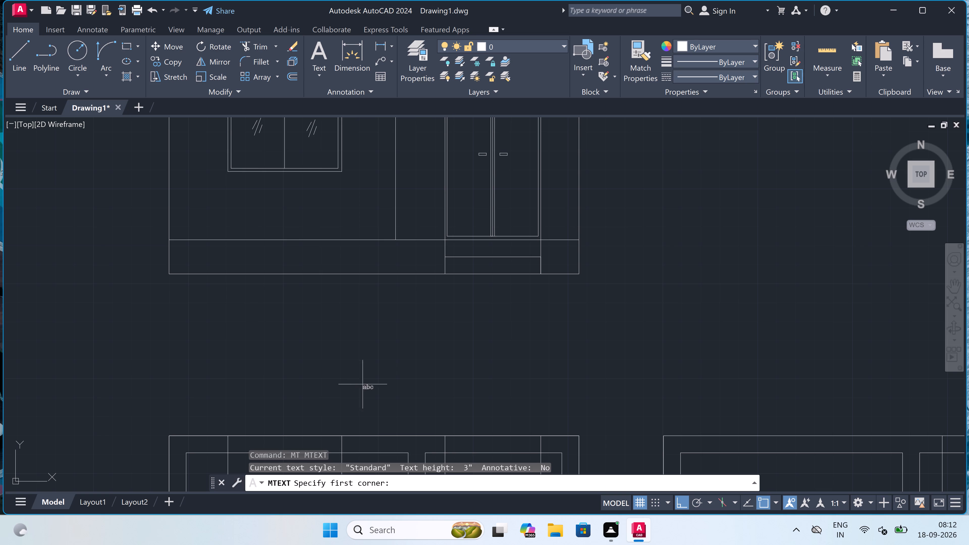
left_click_drag(271, 336, 275, 336)
left_click(557, 363)
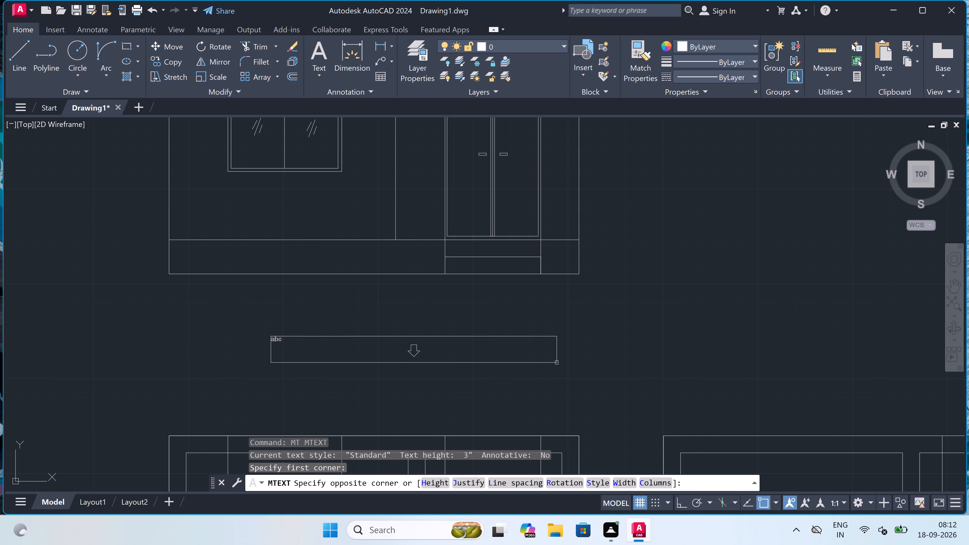
type("ELEVATO")
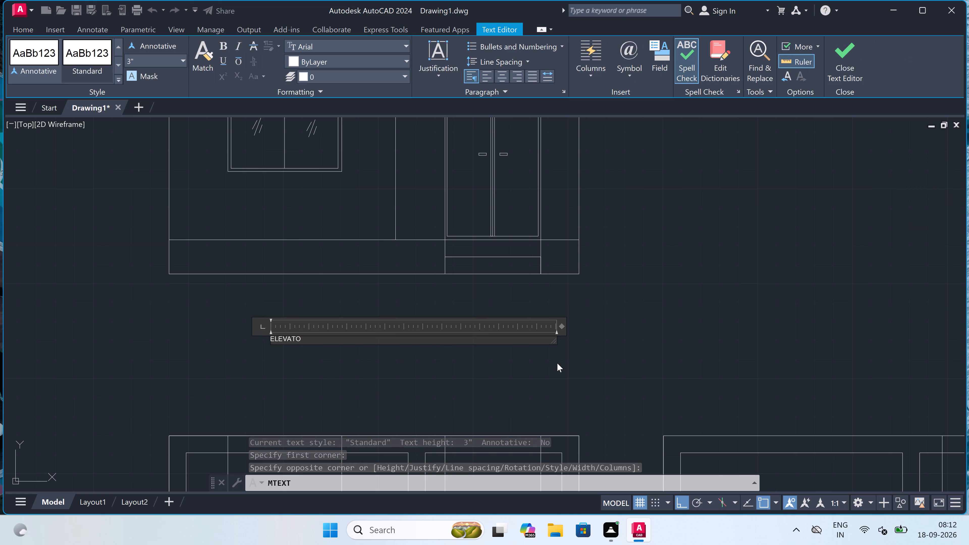
key("BackSpace")
type("IO")
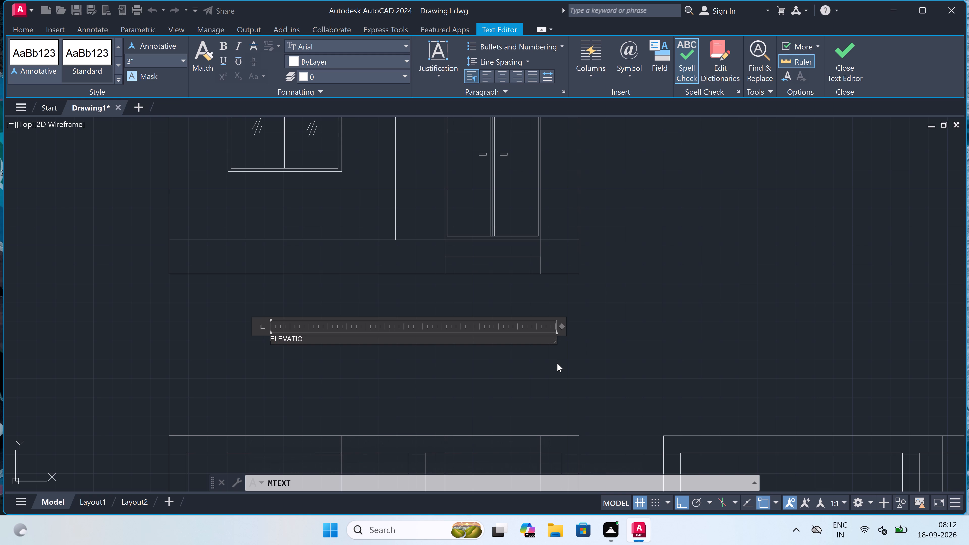
key("n")
left_click_drag(278, 389, 278, 392)
Set the text height of the ELEVATION label to 11".
left_click(280, 340)
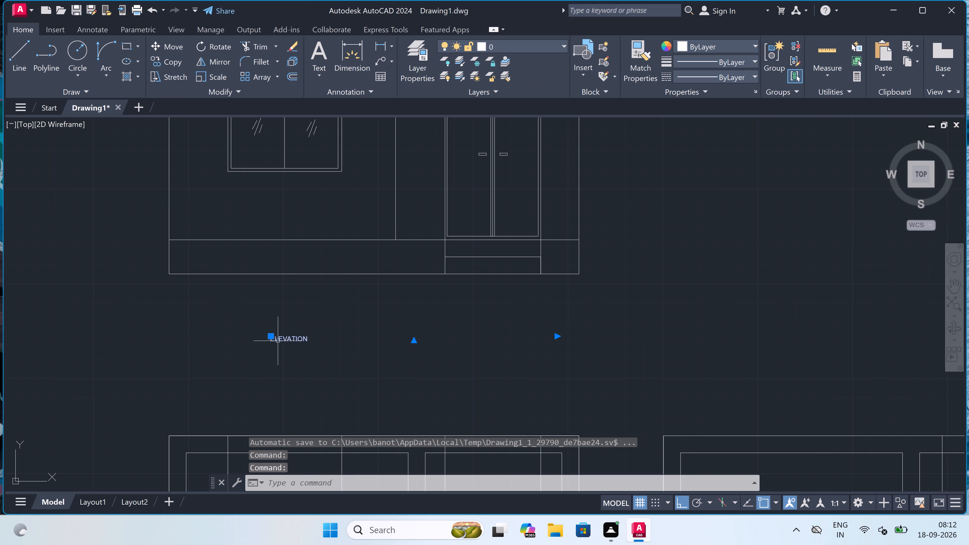
right_click(121, 239)
right_click(121, 239)
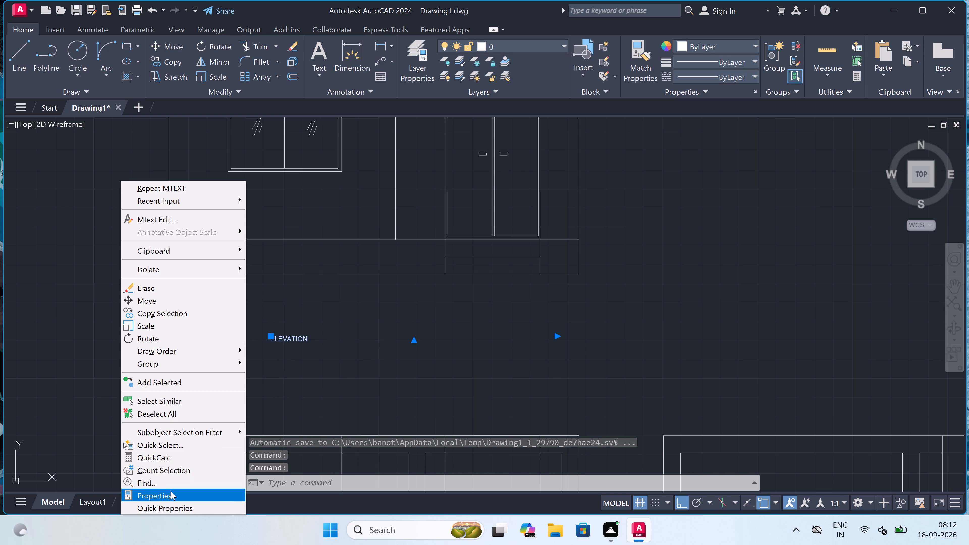
left_click(163, 494)
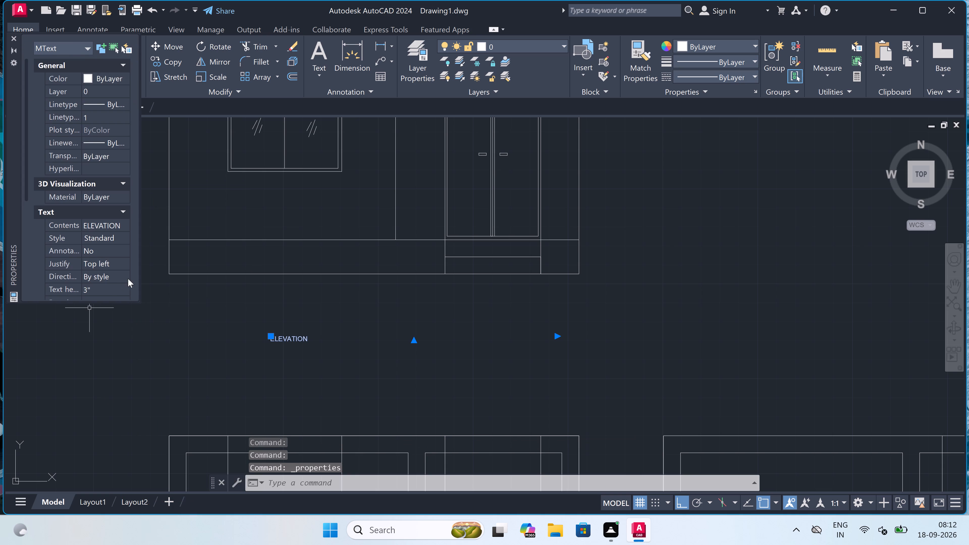
left_click(122, 287)
key("BackSpace")
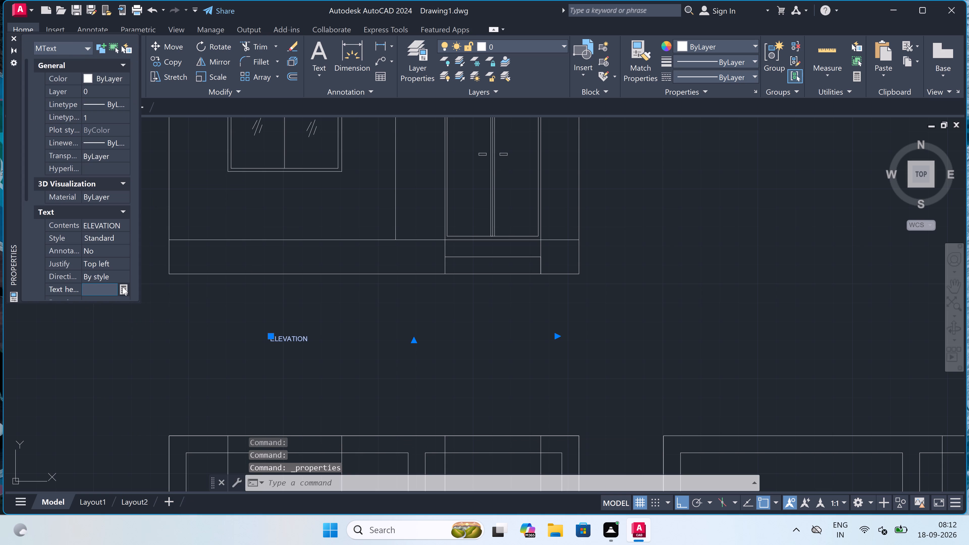
type("11\"")
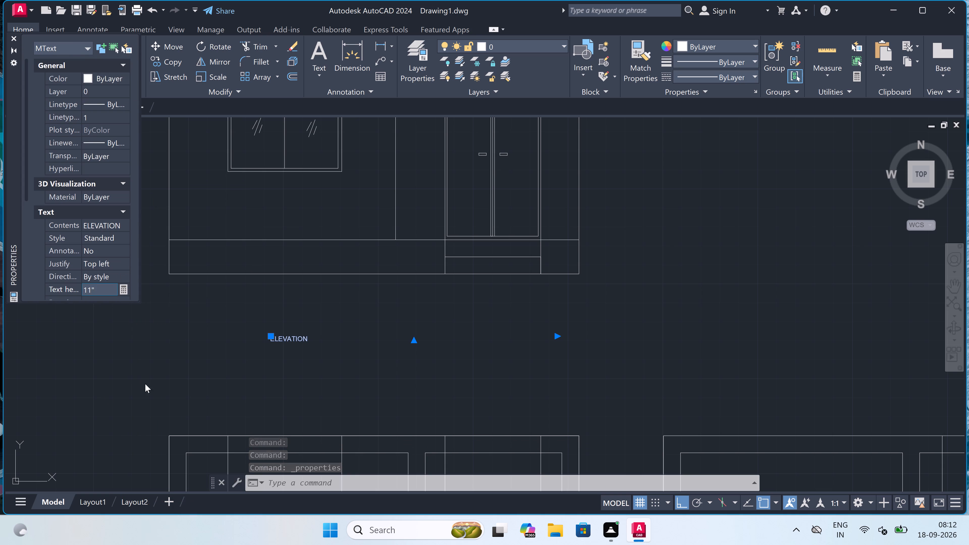
left_click(153, 348)
key("Escape")
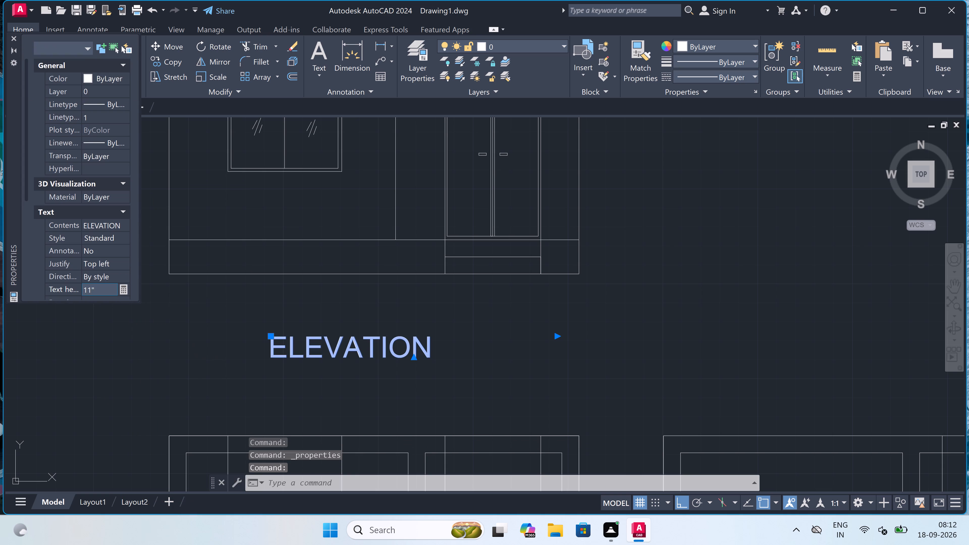
Erase the vertical construction lines extending below the labelled ground floor plan and the open-terrace plan beside it.
scroll(18, 1, "down", 5)
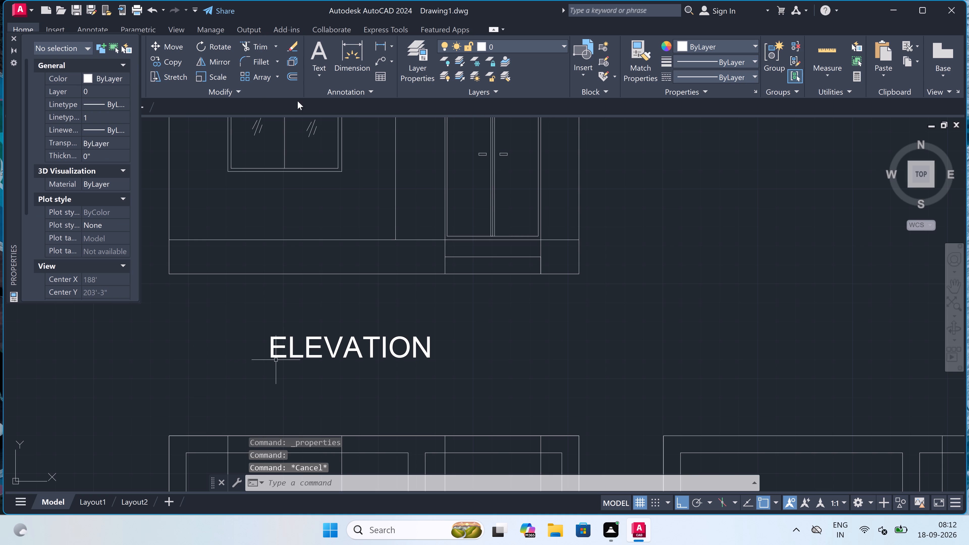
scroll(294, 237, "down", 5)
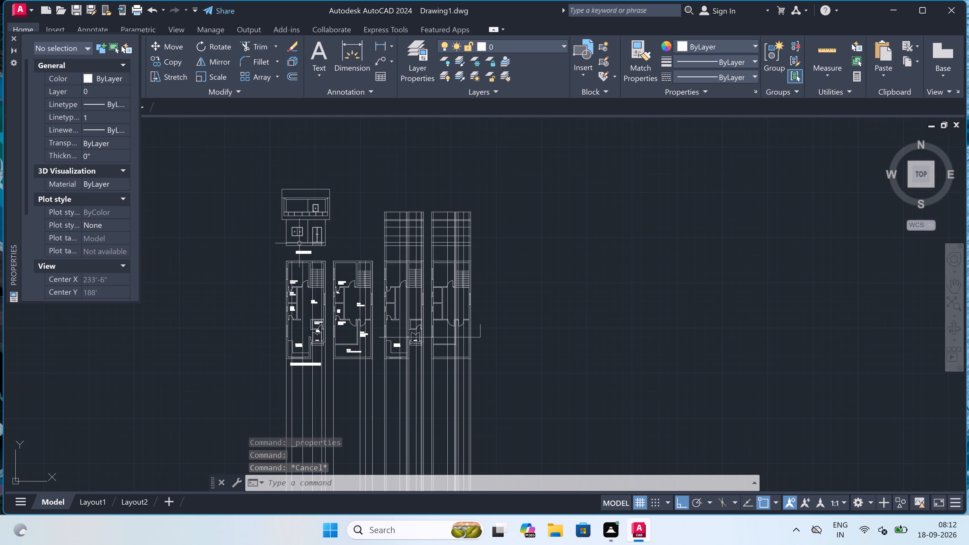
scroll(391, 229, "down", 2)
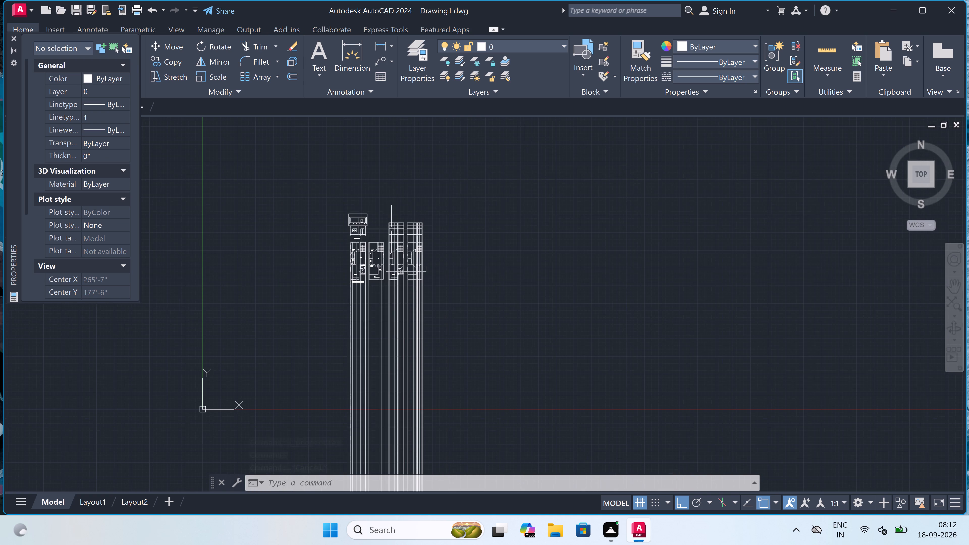
scroll(348, 292, "up", 3)
scroll(426, 301, "up", 2)
scroll(522, 296, "down", 1)
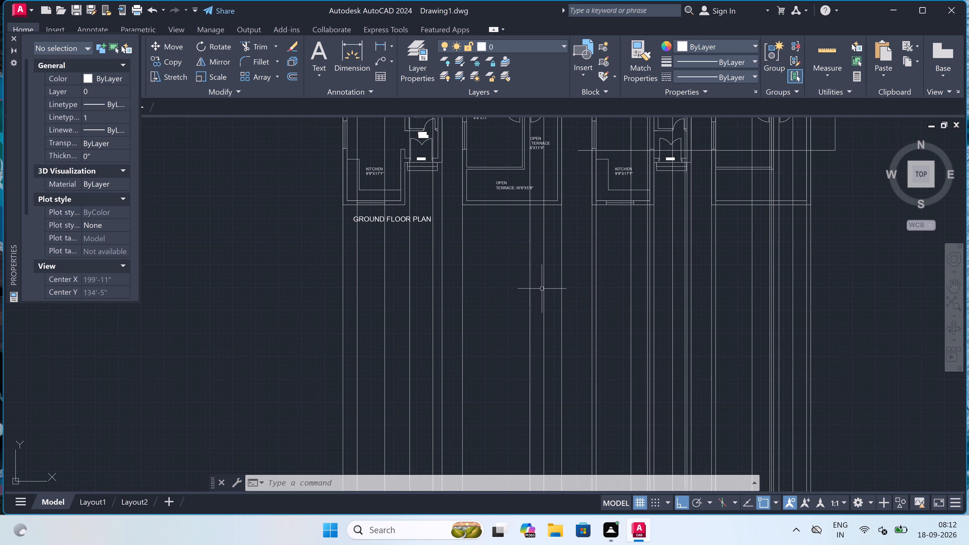
left_click(570, 283)
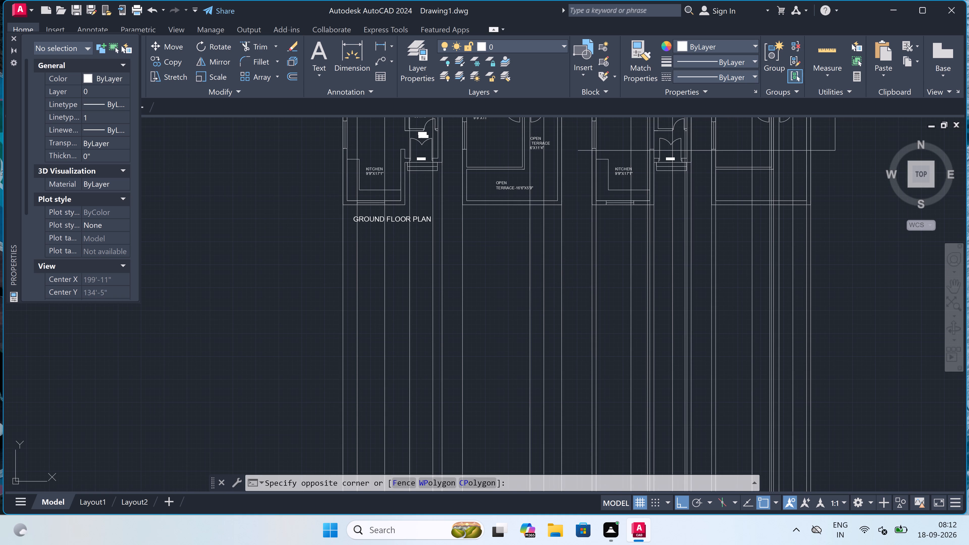
left_click_drag(334, 373, 333, 376)
key("Delete")
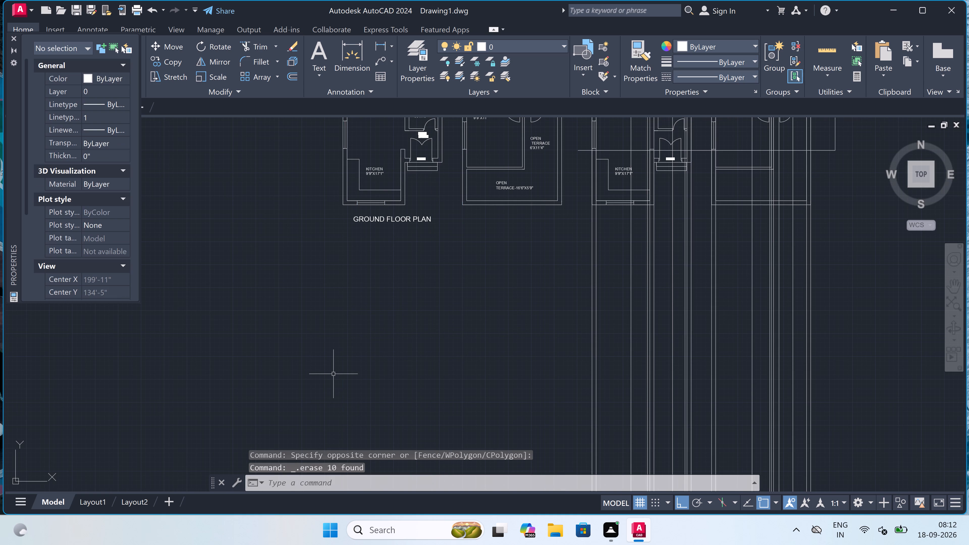
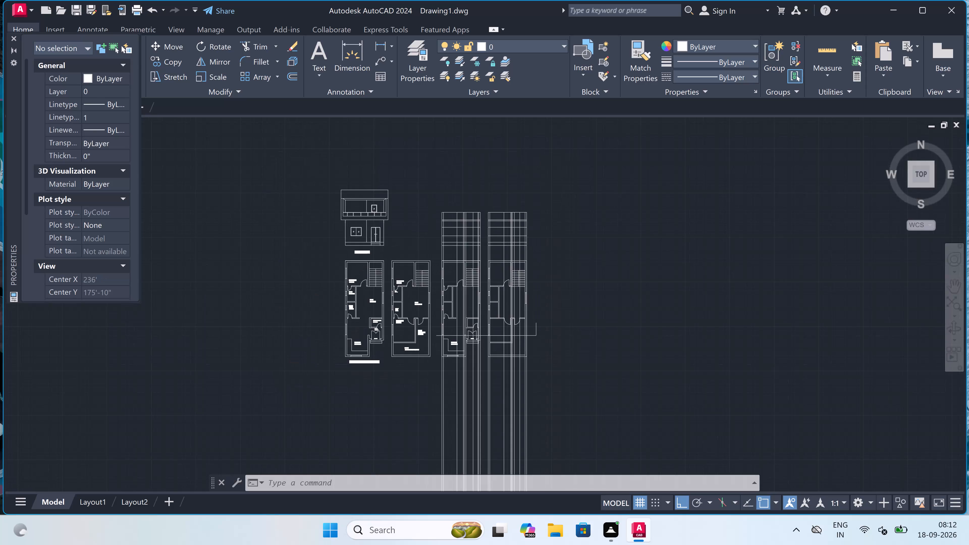
Trim all the inner vertical projection lines out of the topmost band of the first line grid projected above the copied plans.
scroll(466, 256, "up", 5)
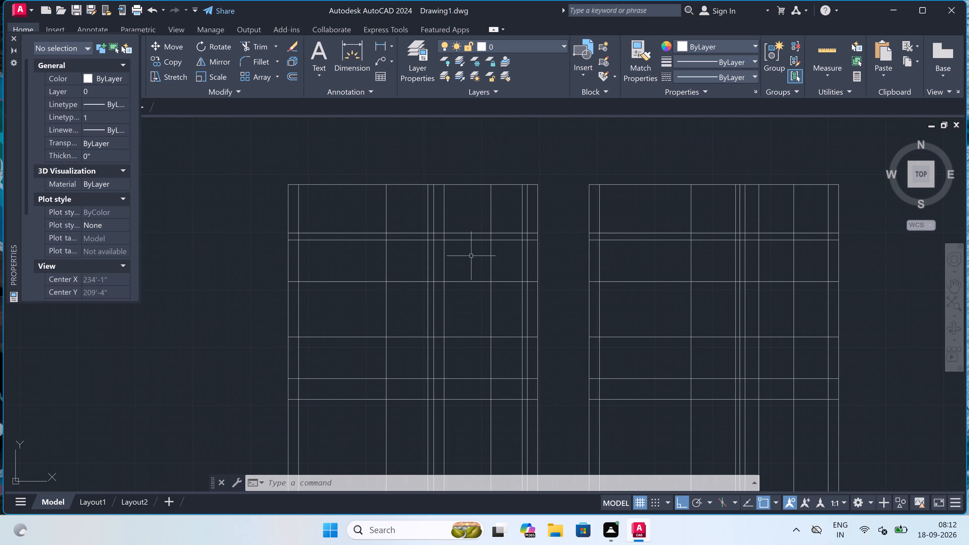
type("TR")
key("space")
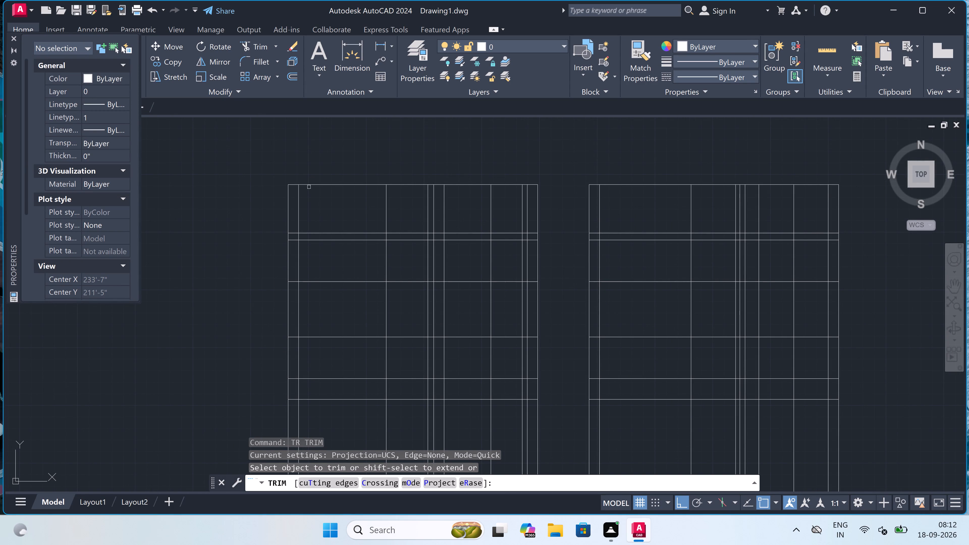
left_click(293, 207)
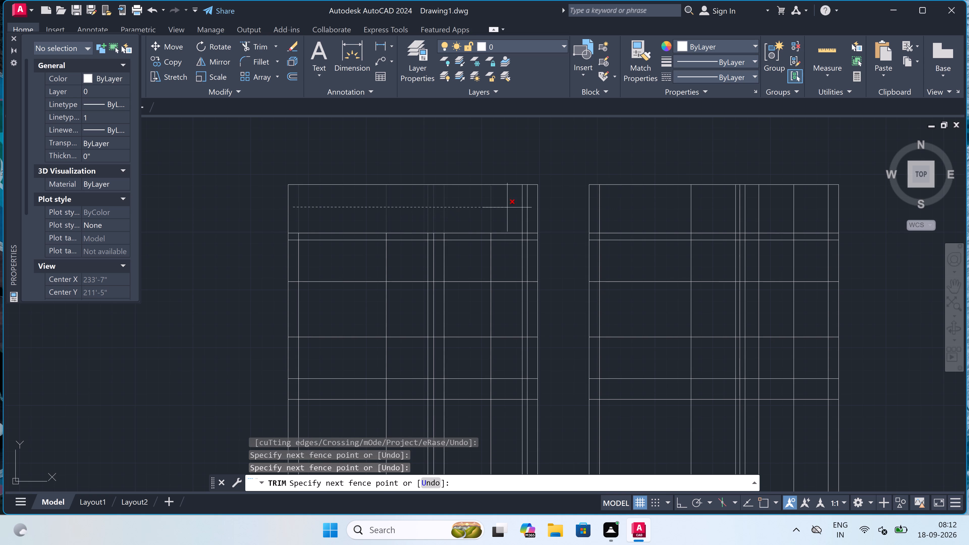
scroll(513, 206, "up", 2)
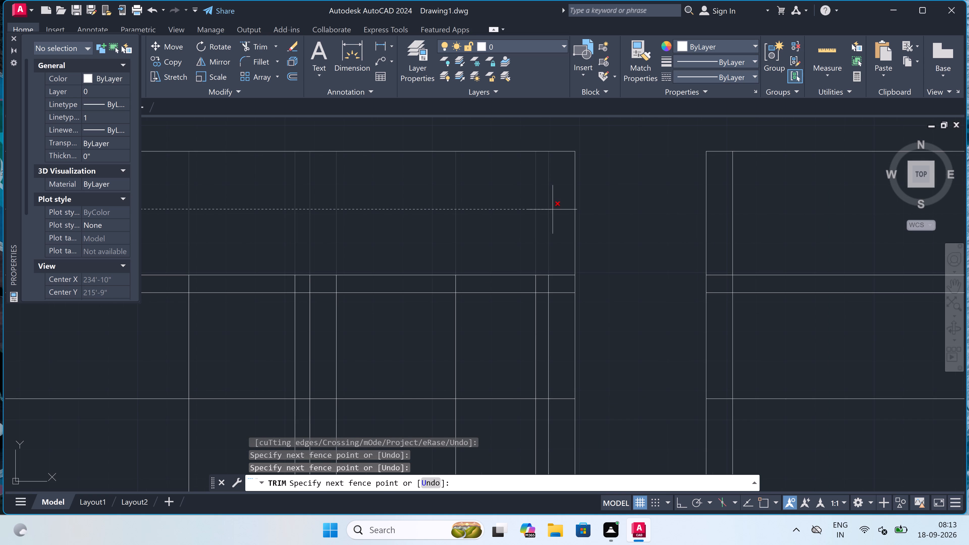
left_click(553, 209)
Trim the inner vertical lines between the two closely spaced horizontal roof slab lines of the same grid.
scroll(966, 11, "down", 1)
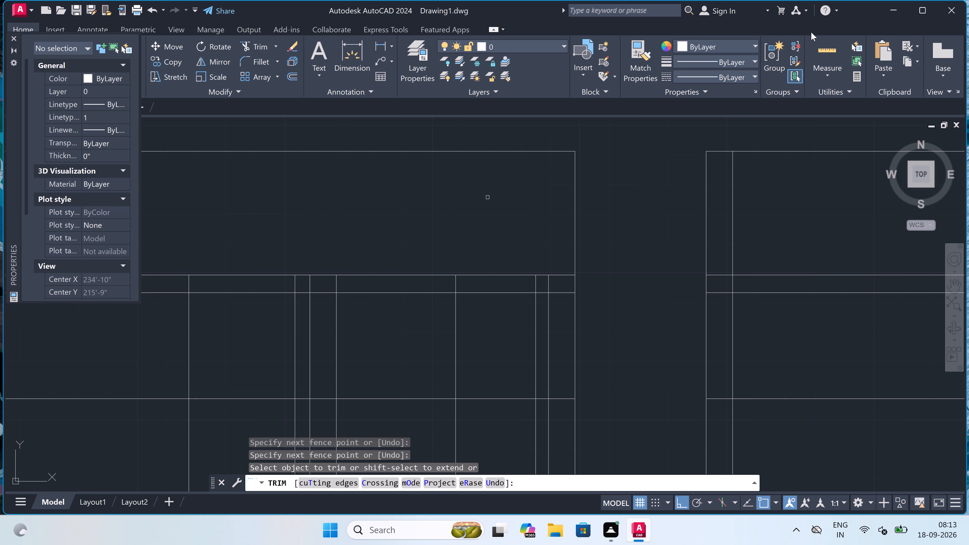
scroll(483, 187, "down", 5)
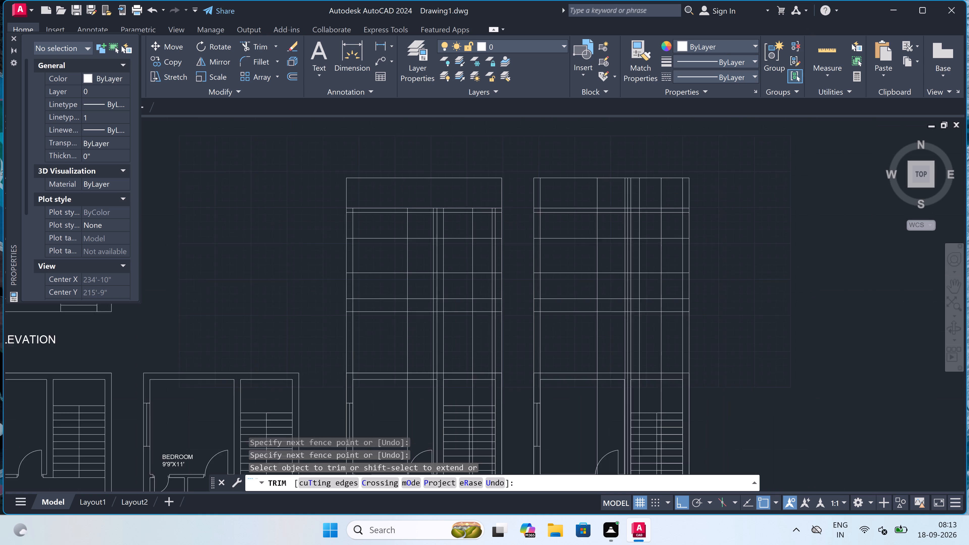
scroll(444, 192, "up", 4)
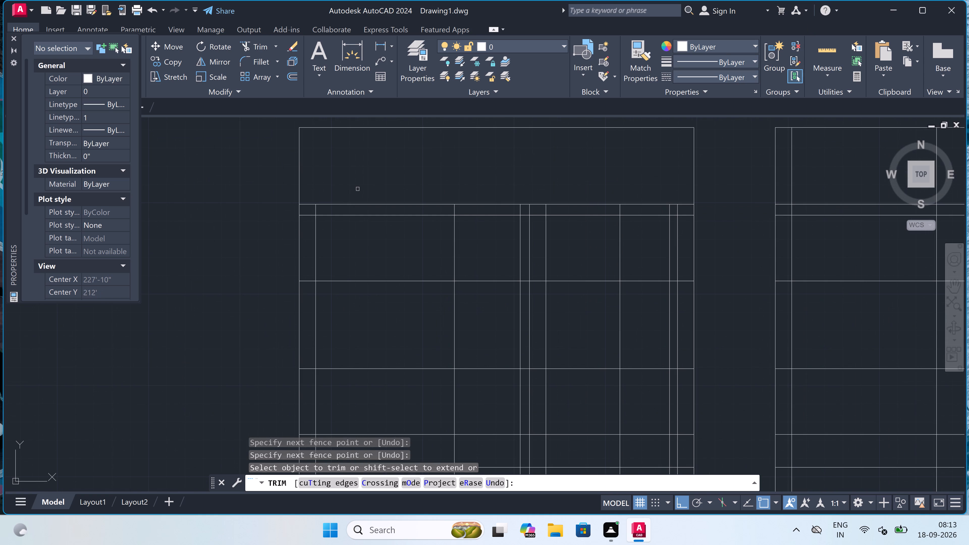
scroll(356, 190, "up", 3)
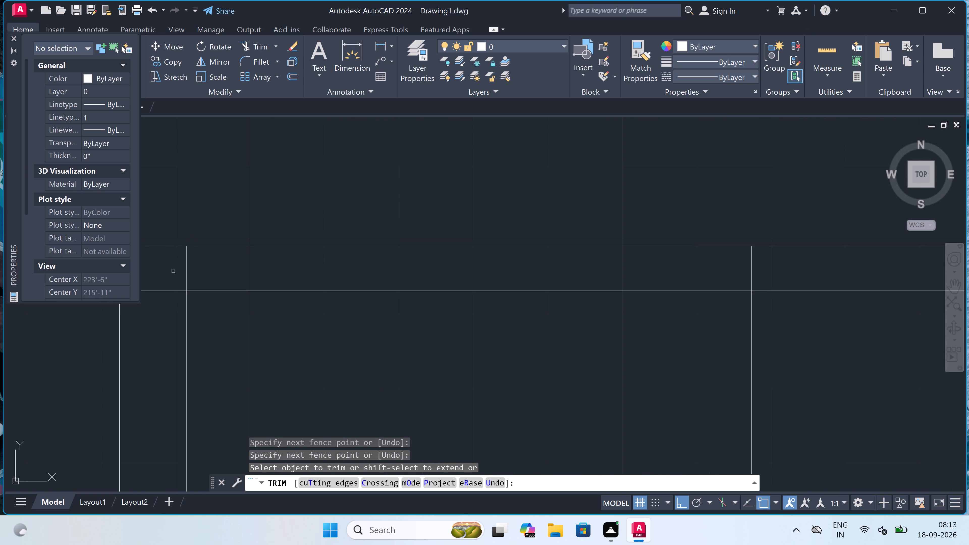
left_click(173, 268)
scroll(283, 272, "down", 3)
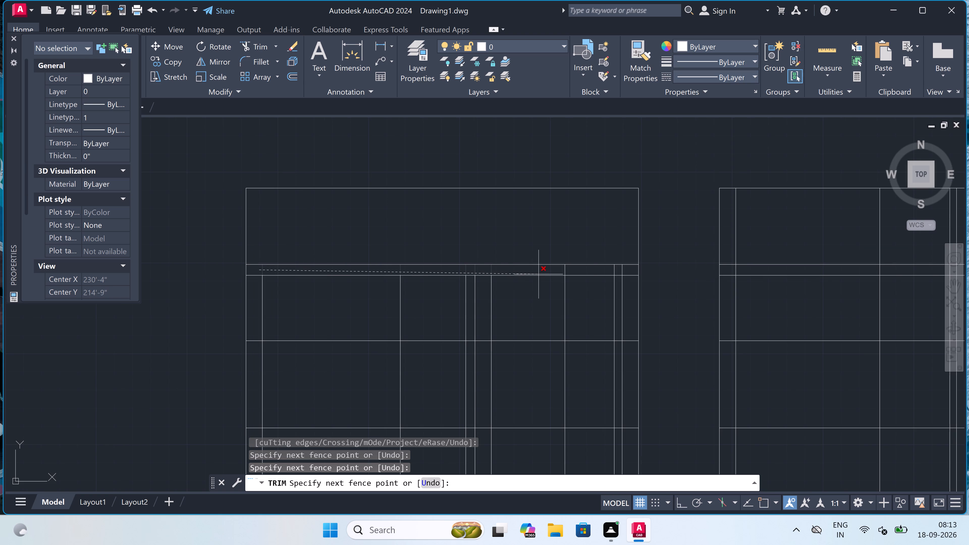
scroll(635, 265, "up", 3)
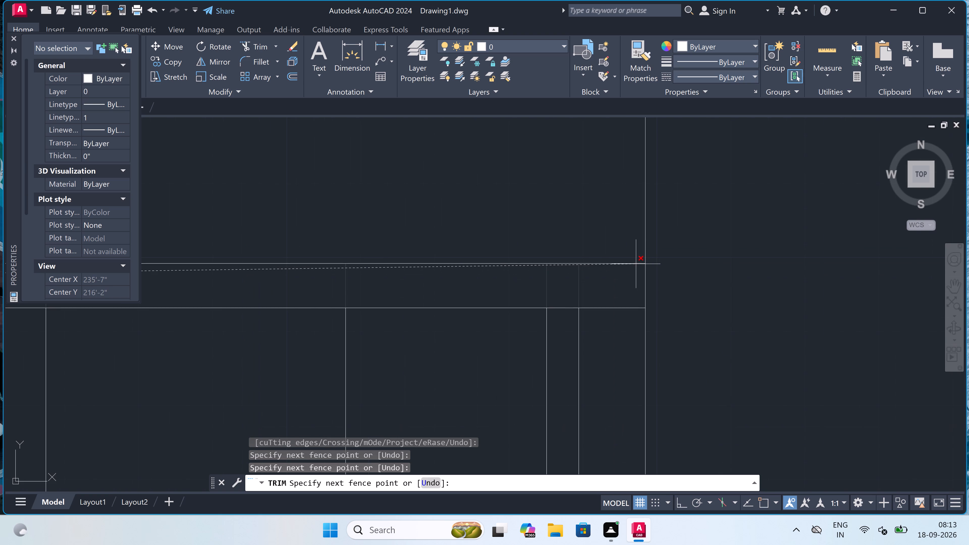
left_click_drag(620, 288, 620, 293)
Trim the two upper-storey horizontal lines where they cross the right-hand outer wall strip, just below the roof slab.
scroll(618, 297, "down", 2)
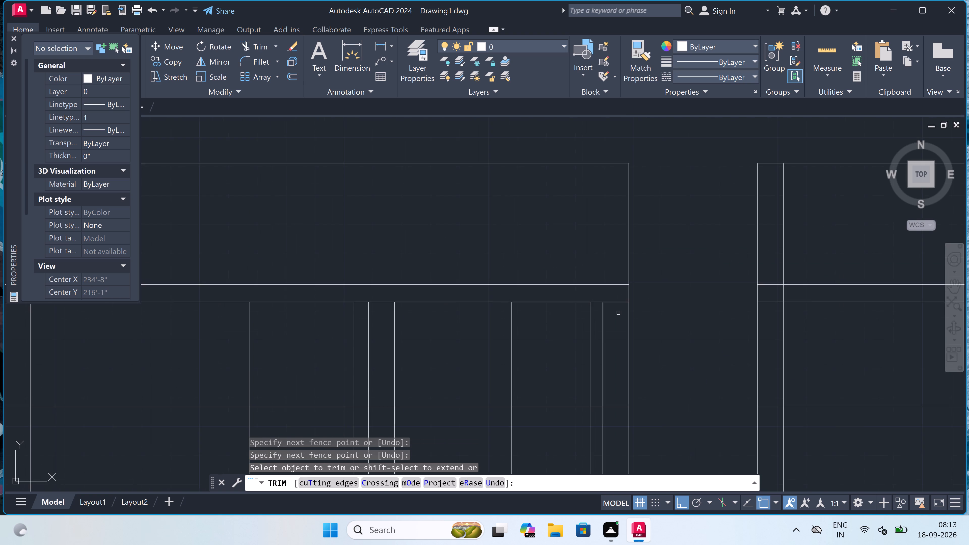
scroll(618, 313, "down", 2)
scroll(615, 329, "up", 1)
scroll(615, 329, "down", 4)
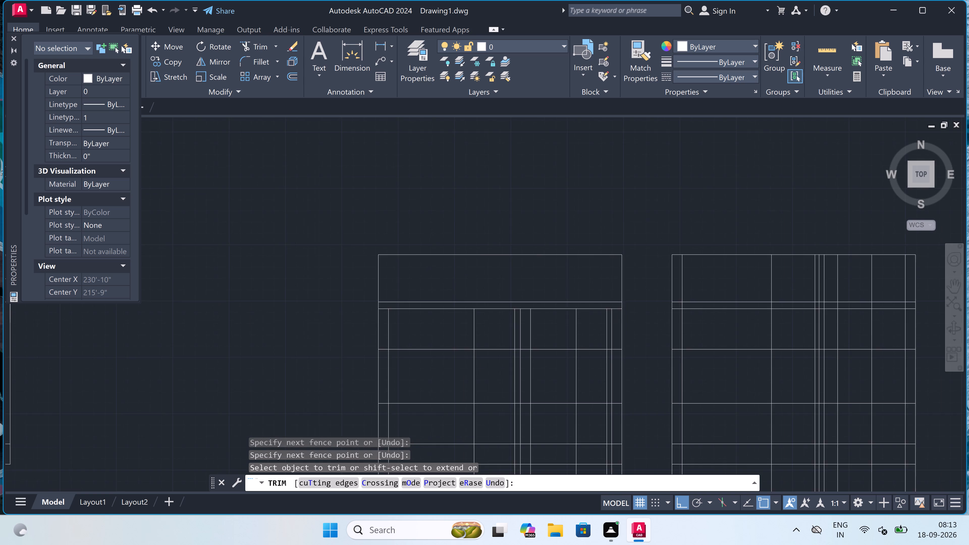
scroll(607, 368, "up", 2)
scroll(623, 305, "up", 1)
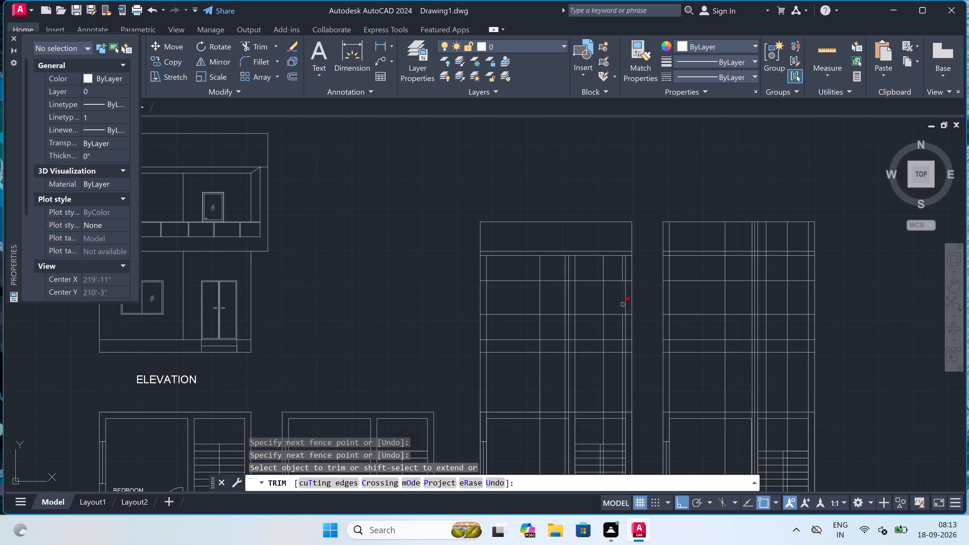
scroll(636, 255, "up", 2)
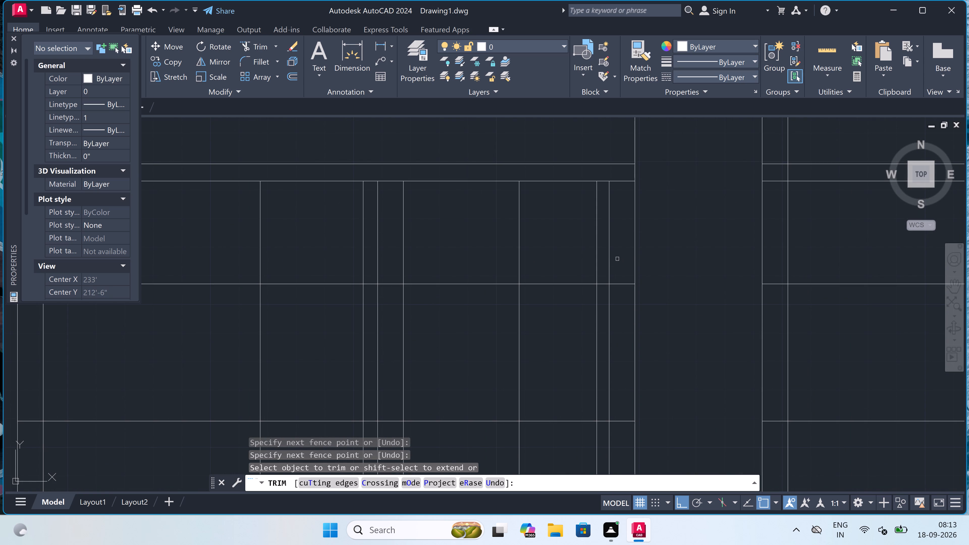
left_click(617, 259)
scroll(618, 313, "down", 2)
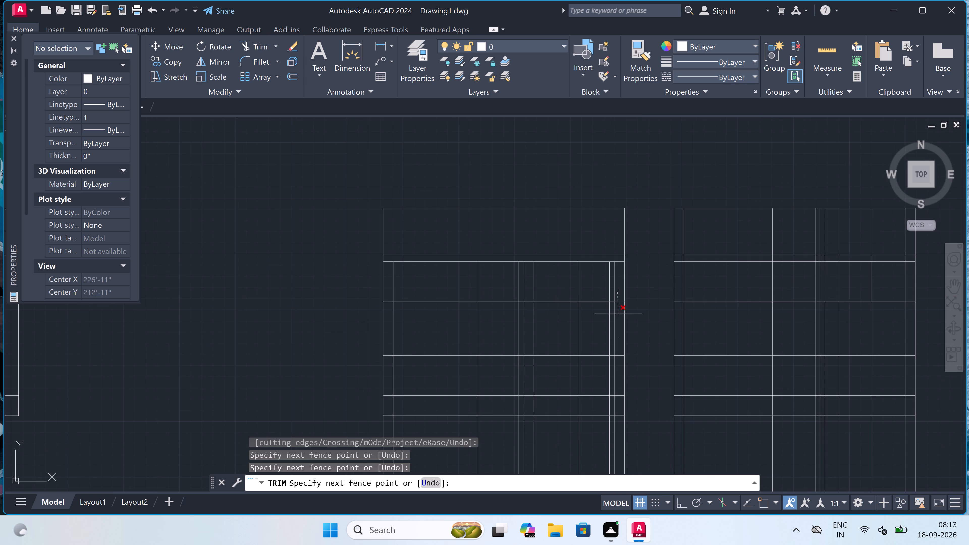
scroll(618, 362, "up", 3)
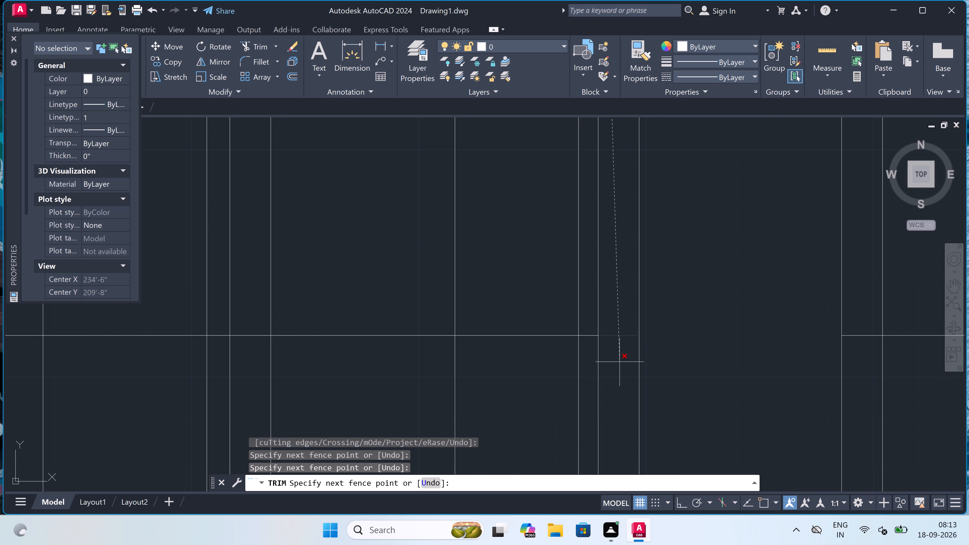
left_click(621, 362)
Trim the inner vertical lines out of the horizontal band at the base of the upper storey.
scroll(625, 302, "down", 4)
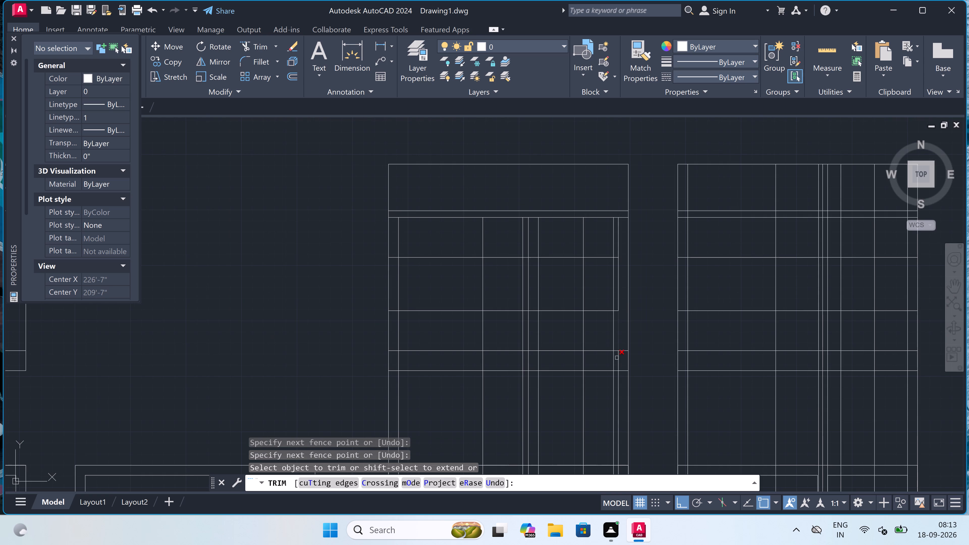
scroll(616, 359, "up", 3)
left_click(631, 352)
scroll(601, 352, "down", 3)
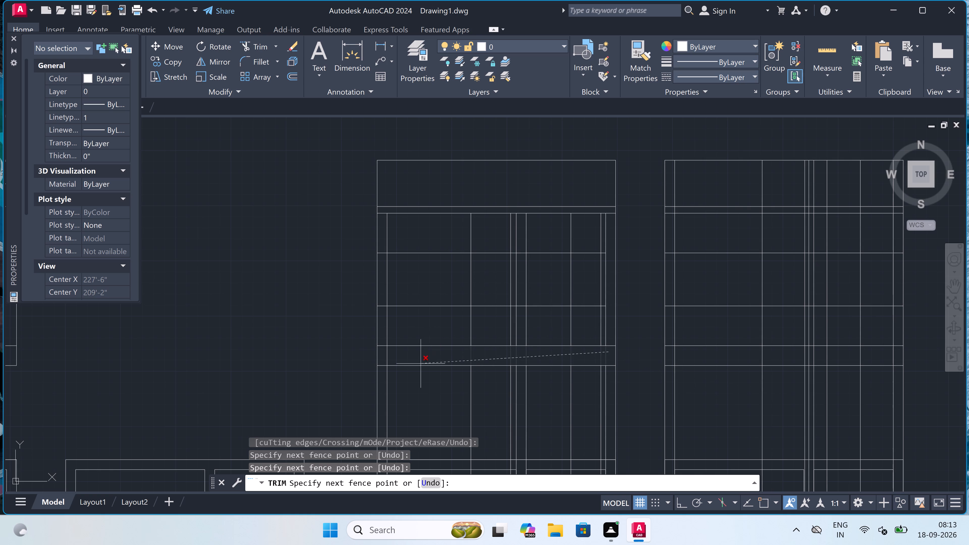
scroll(380, 351, "up", 2)
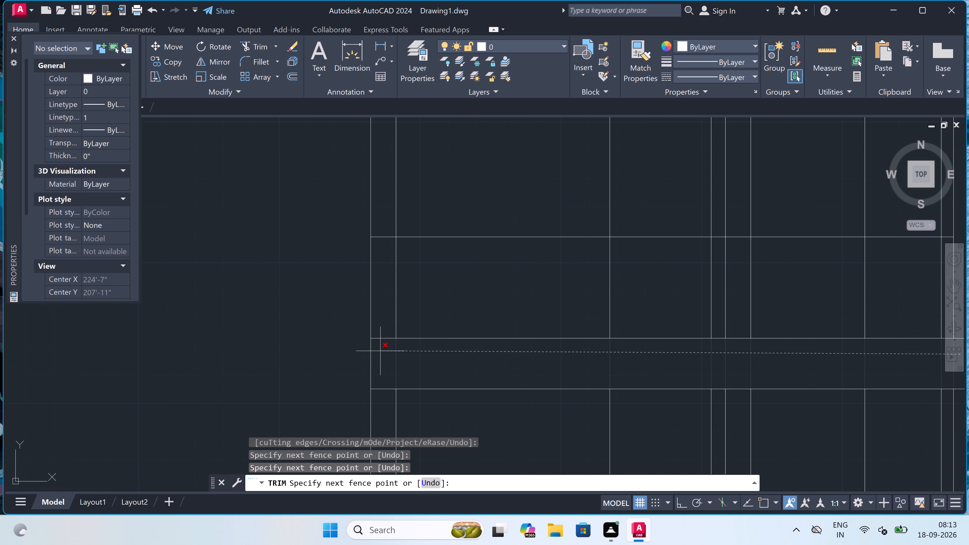
left_click(380, 351)
Trim the two middle vertical lines between the roof slab and the upper horizontal line to form the door opening's head.
scroll(454, 288, "down", 6)
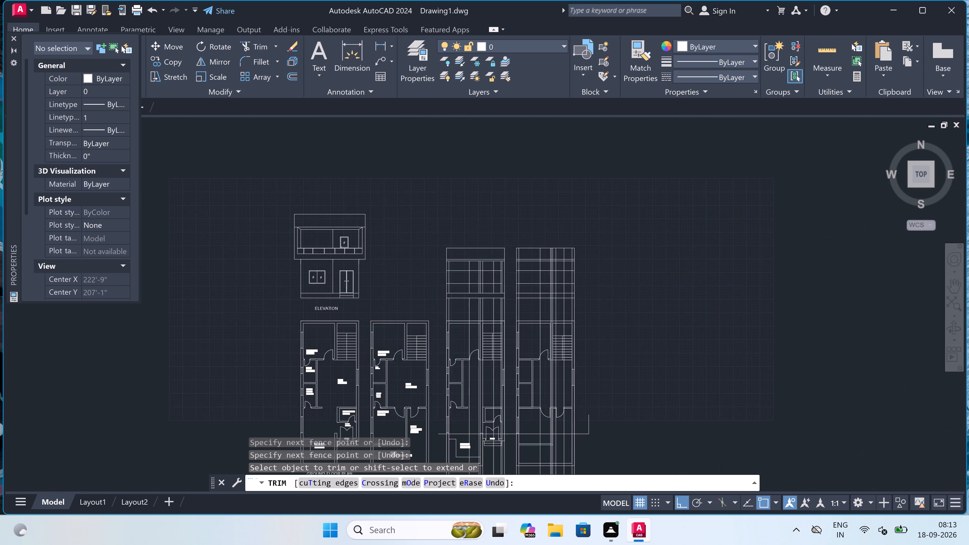
scroll(455, 297, "up", 2)
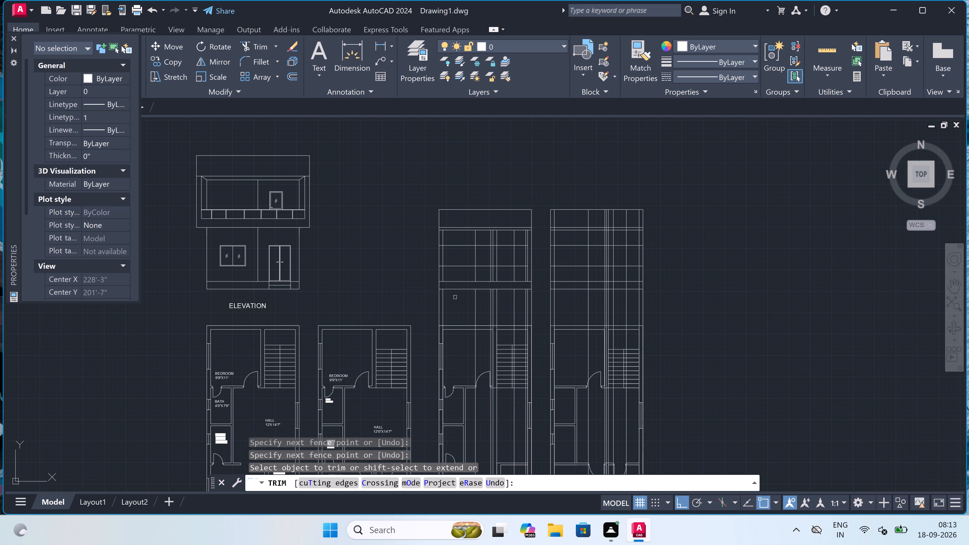
scroll(475, 239, "up", 3)
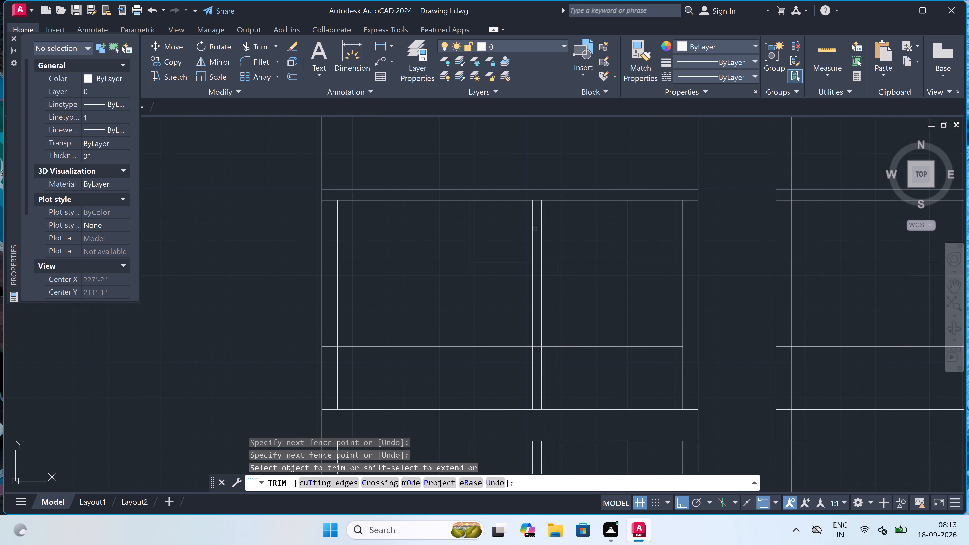
left_click(535, 229)
left_click(463, 239)
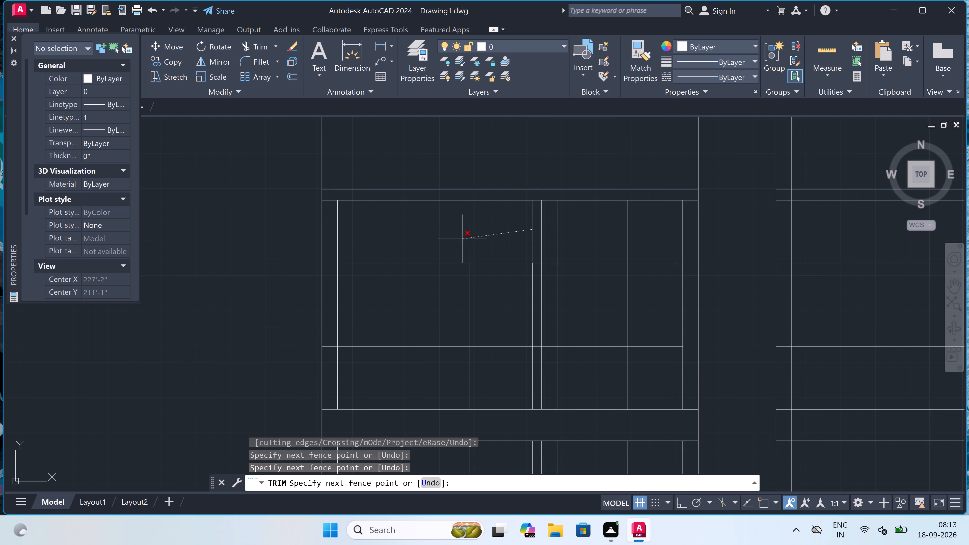
Trim the horizontal lines across the left bay, the door opening and the narrow strip beside it, keeping the opening's head line.
left_click(418, 244)
left_click(412, 362)
left_click(494, 356)
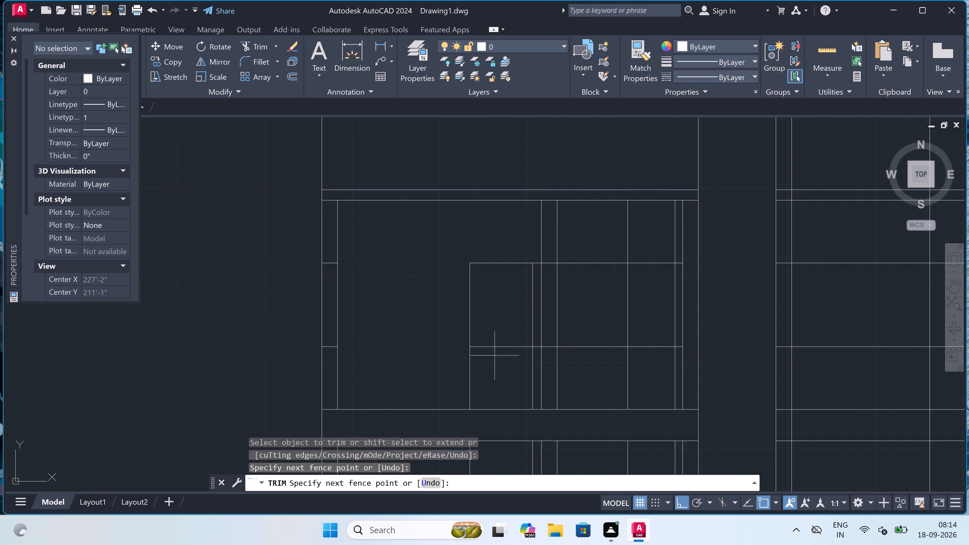
left_click(496, 328)
scroll(531, 331, "up", 2)
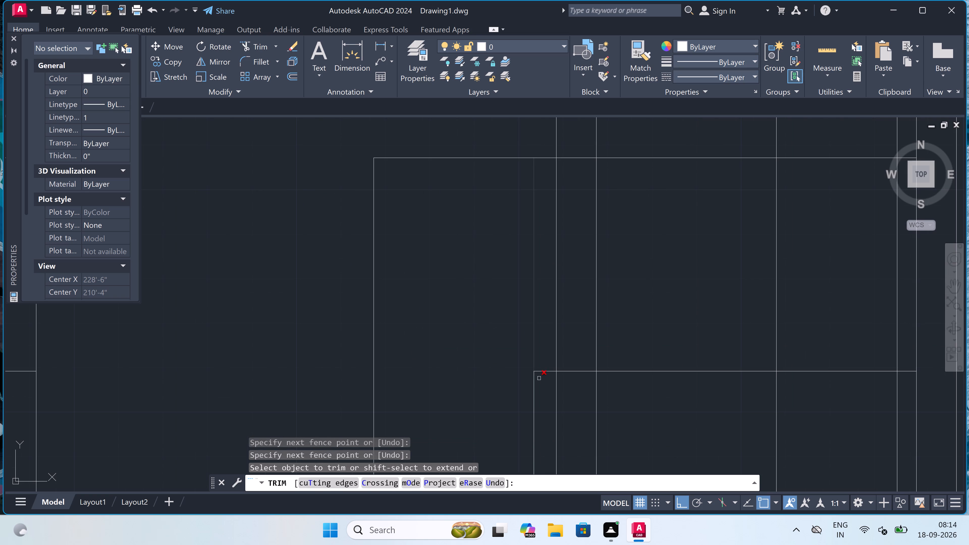
left_click(542, 386)
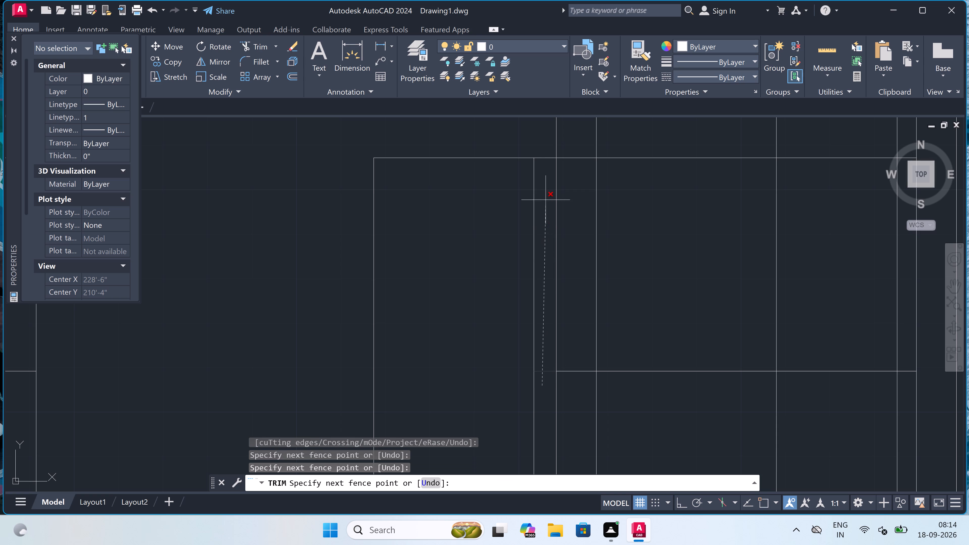
left_click(543, 149)
Examine the copied floor plan below the section, around the kitchen and entry, against the projection lines.
scroll(543, 150, "down", 4)
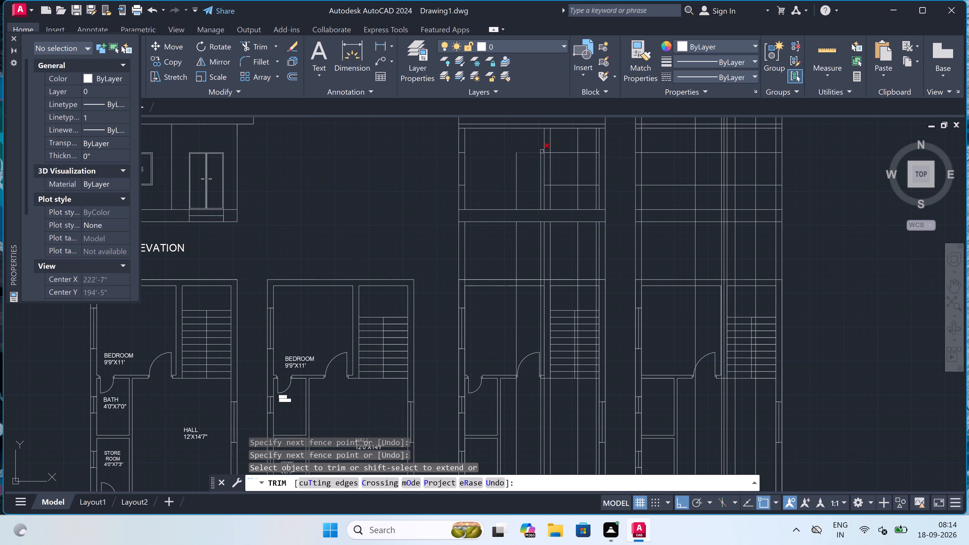
scroll(542, 151, "down", 1)
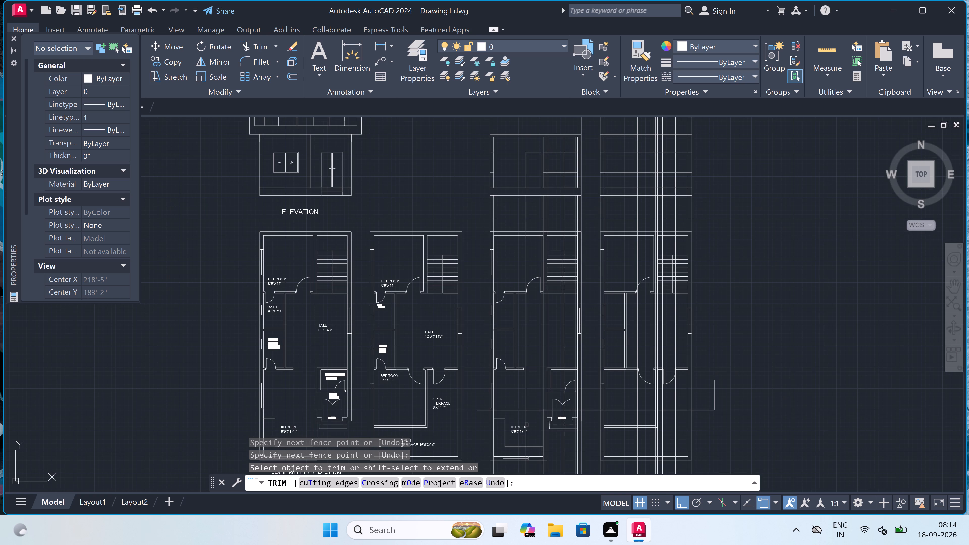
scroll(523, 439, "up", 3)
scroll(531, 415, "down", 3)
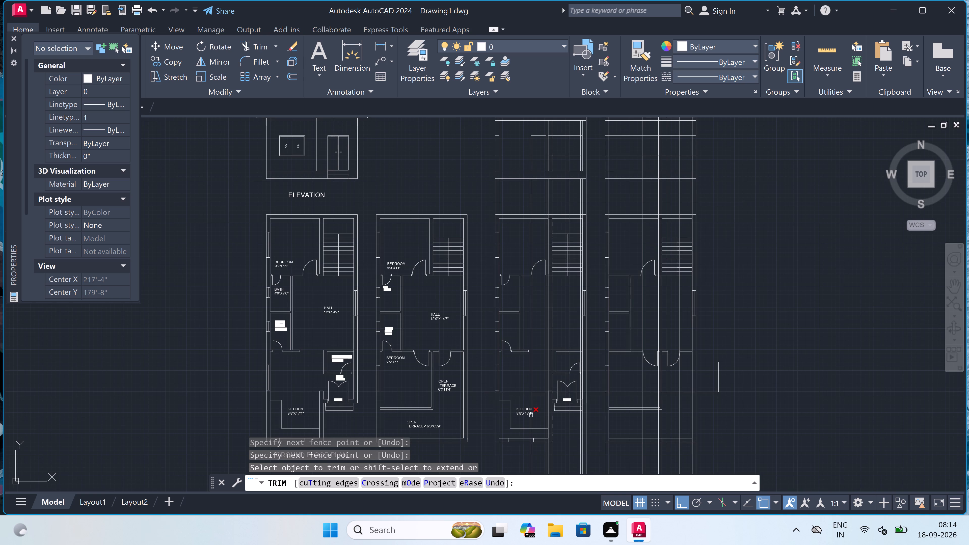
scroll(558, 427, "up", 3)
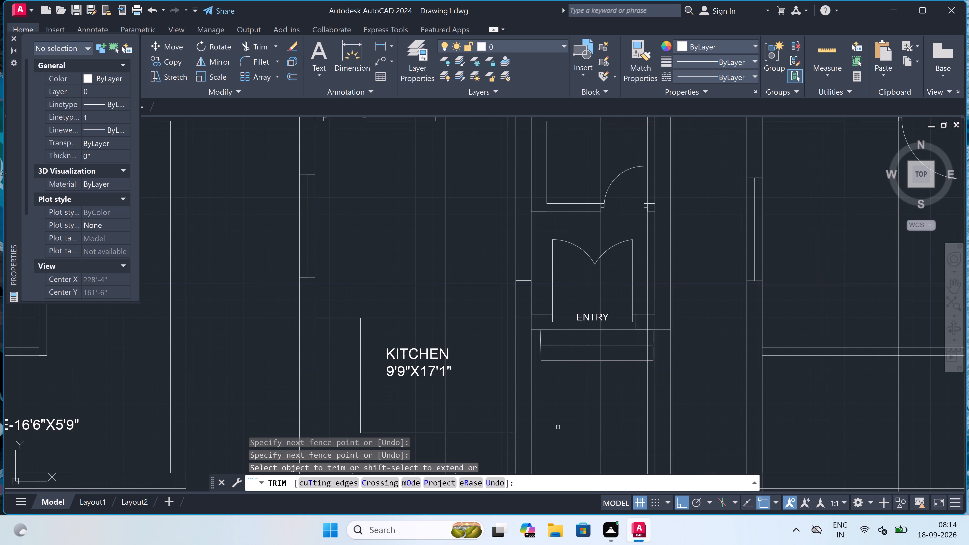
scroll(558, 428, "down", 4)
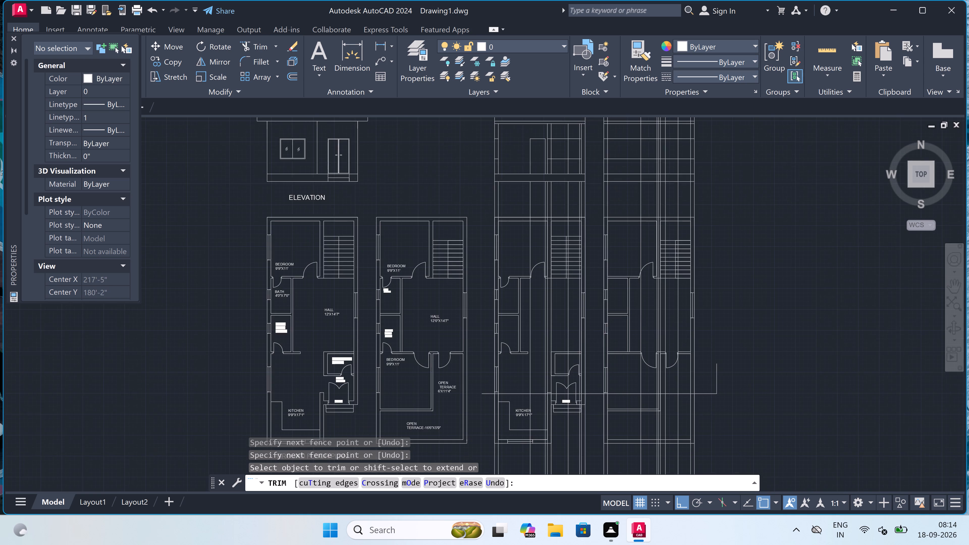
Trim the two horizontal lines out of the narrow inner wall strip beside the upper storey's door opening.
scroll(566, 265, "up", 3)
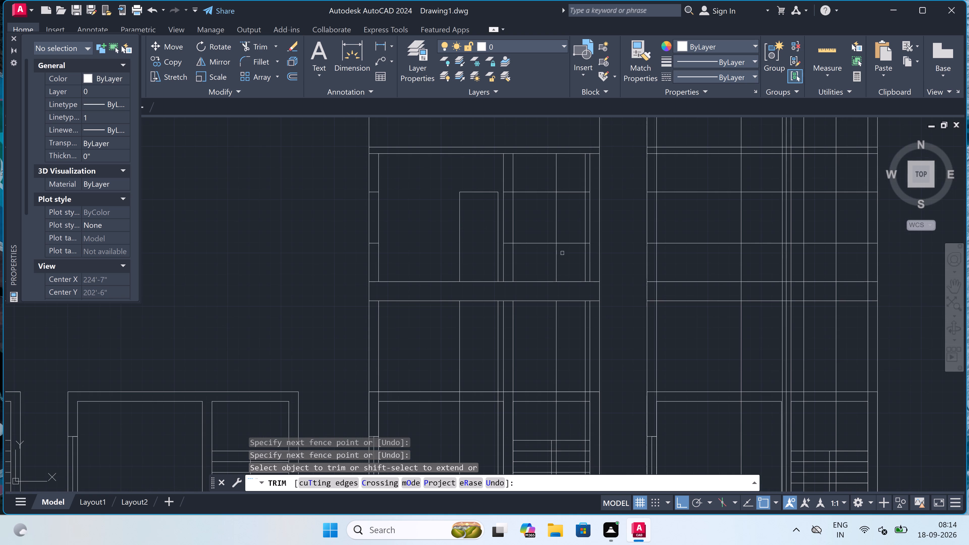
scroll(512, 185, "up", 2)
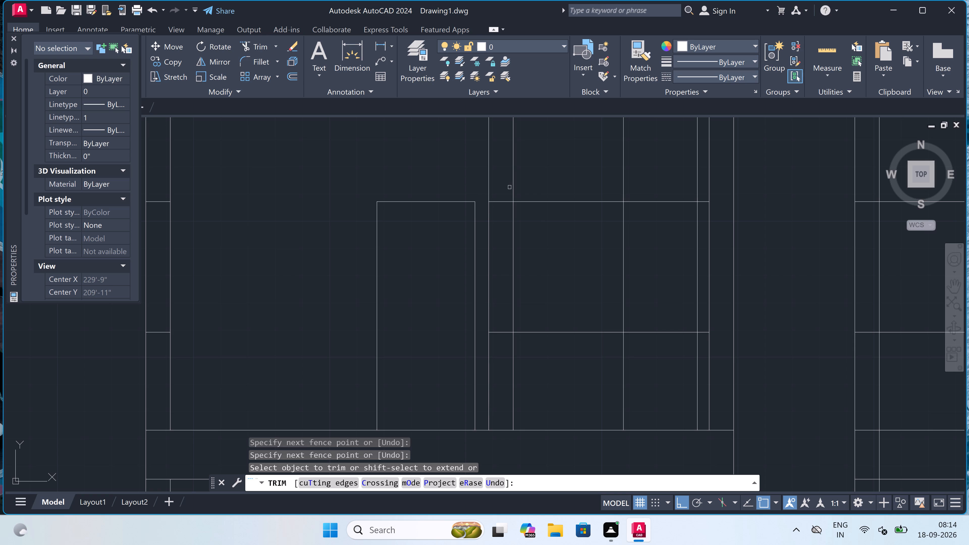
left_click(505, 177)
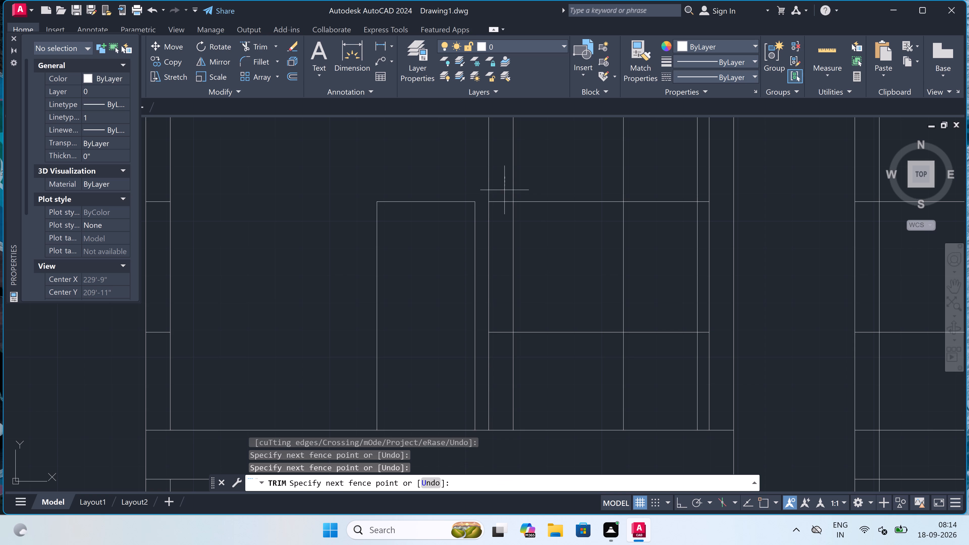
left_click(499, 340)
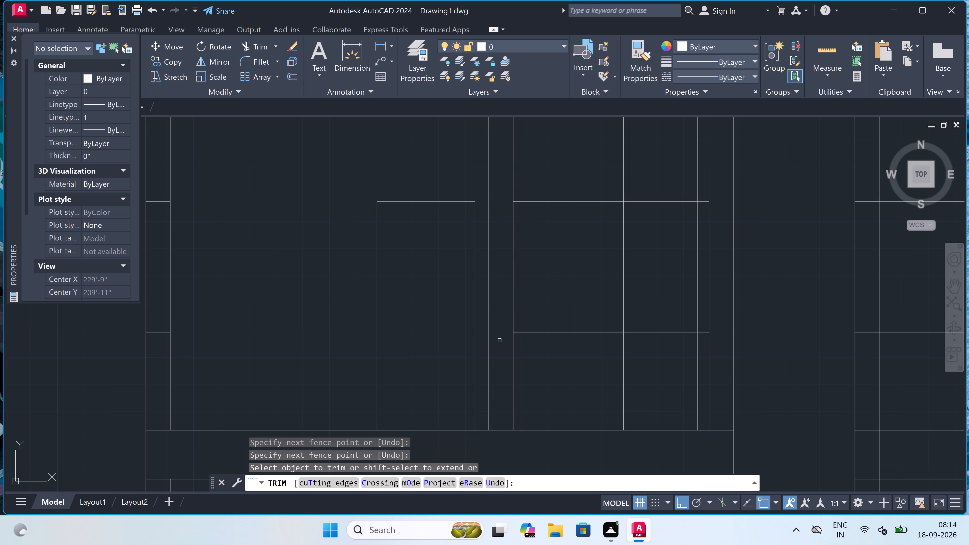
Trim the two vertical lines above the opening's head line in the right bay of the first section, up to the roof slab.
scroll(502, 334, "down", 6)
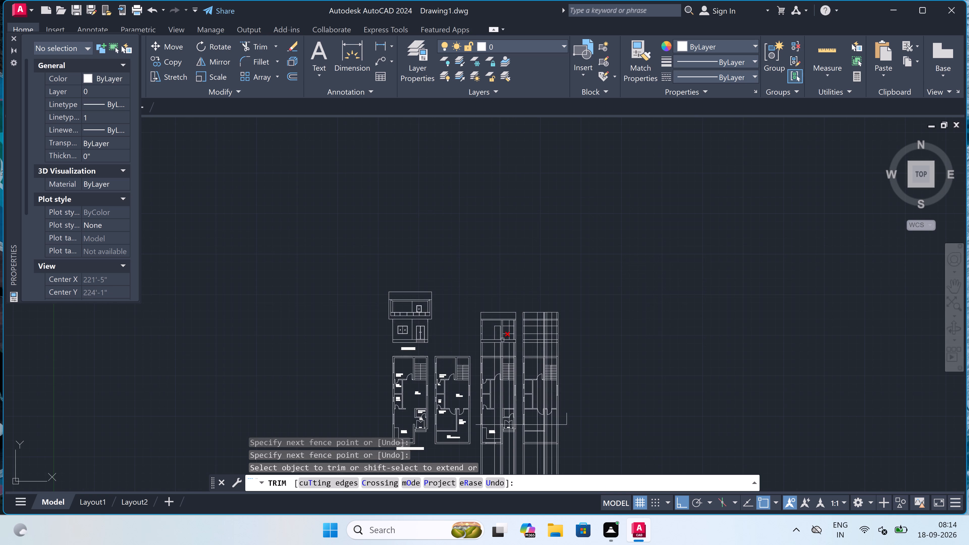
scroll(502, 340, "up", 3)
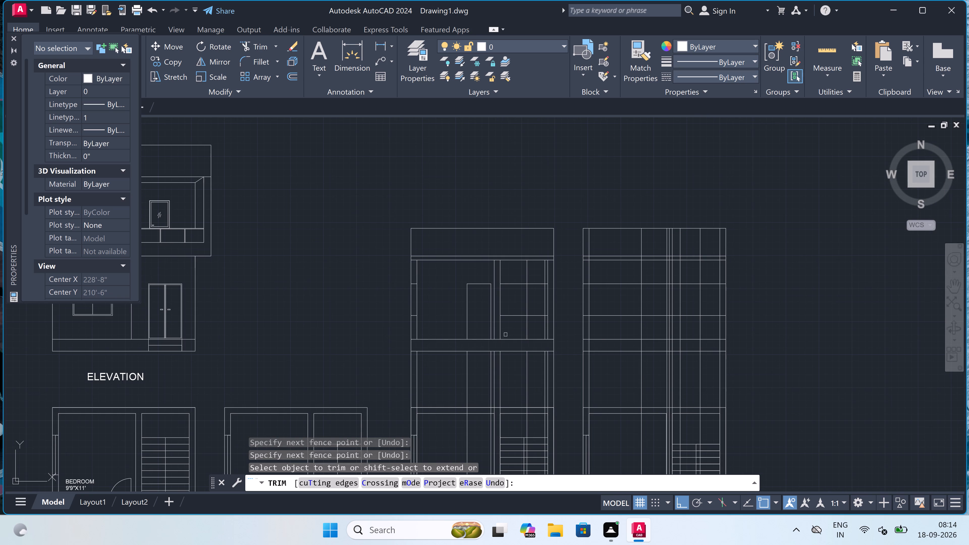
scroll(530, 279, "up", 3)
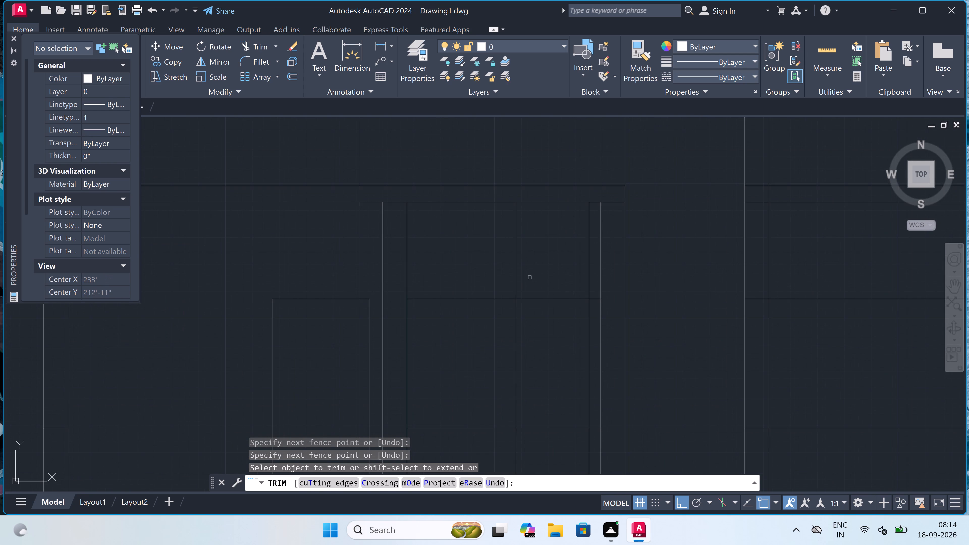
left_click(527, 268)
left_click(488, 265)
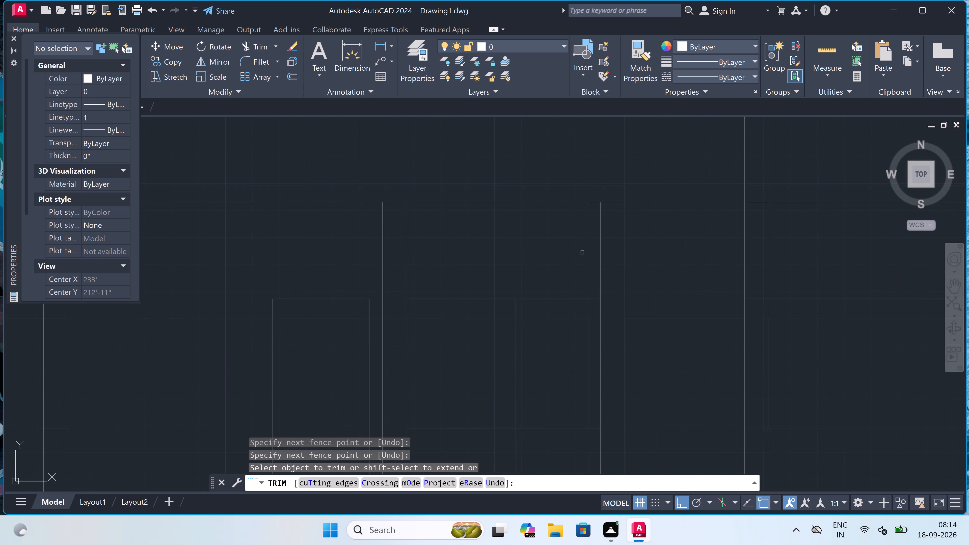
scroll(585, 254, "up", 2)
left_click(587, 254)
left_click(595, 249)
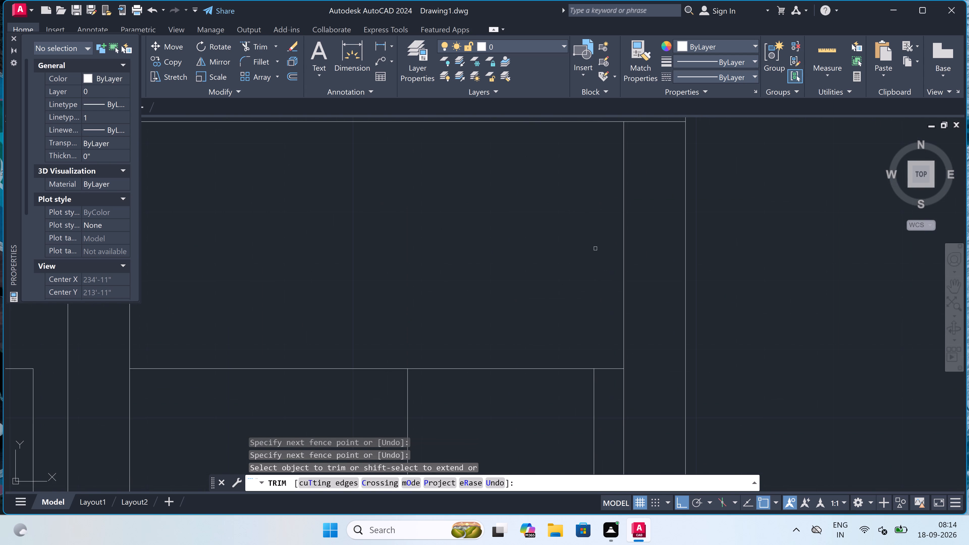
Trim the head and lower horizontal lines between the right bay opening's jamb and the right outer wall.
scroll(592, 249, "down", 7)
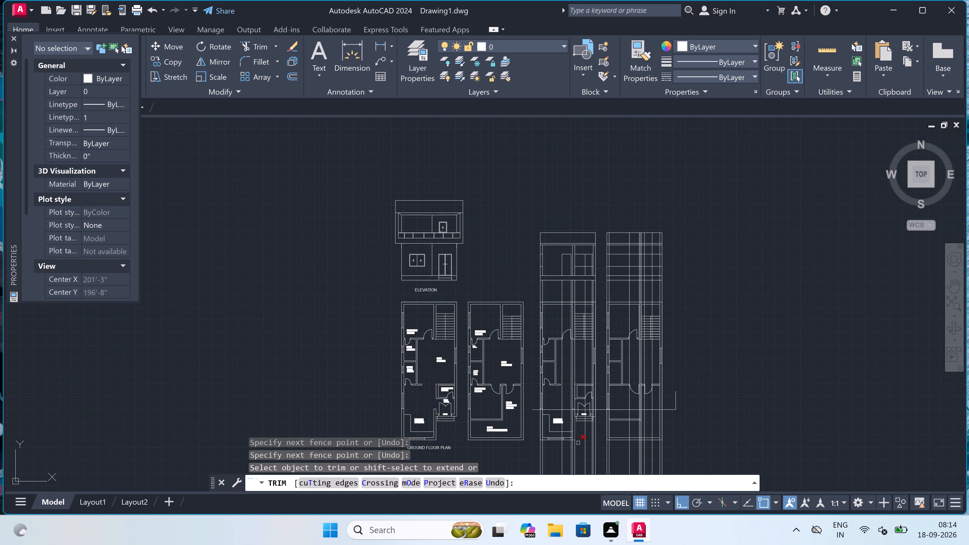
scroll(581, 442, "up", 4)
scroll(582, 442, "down", 4)
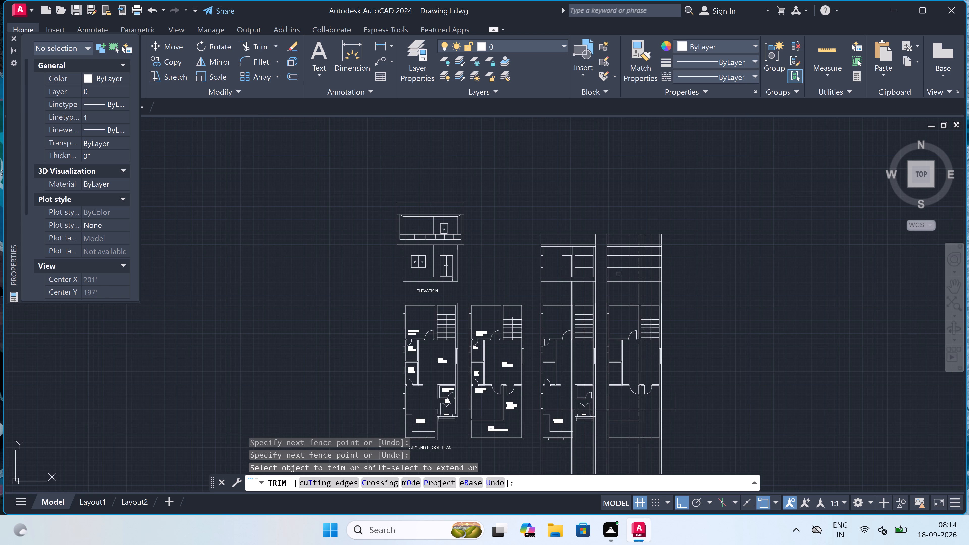
scroll(590, 253, "up", 4)
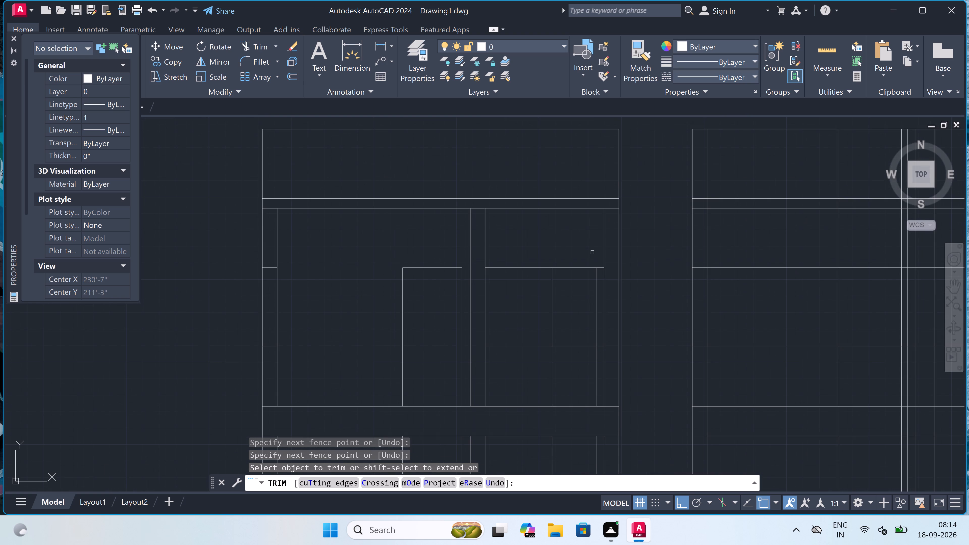
scroll(607, 271, "up", 2)
scroll(582, 253, "up", 3)
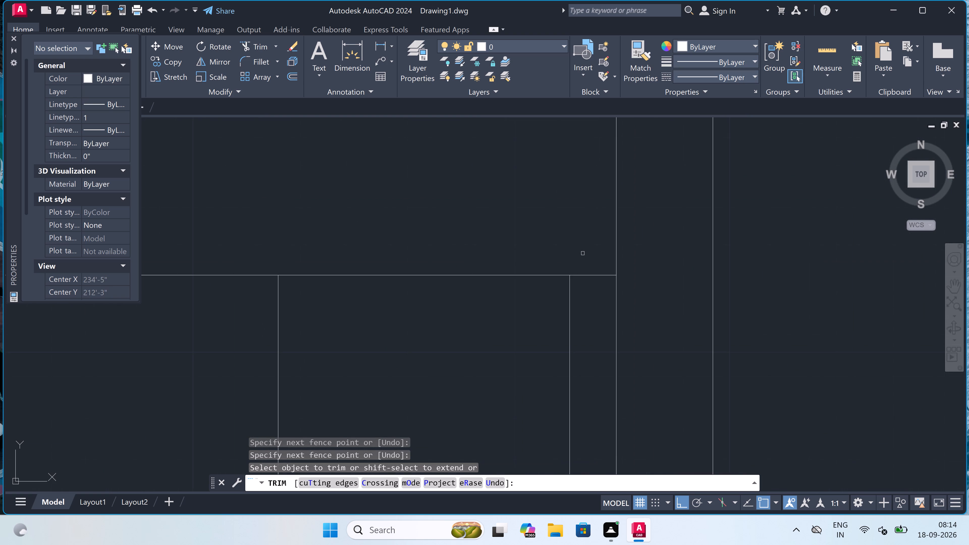
left_click(583, 253)
scroll(587, 288, "down", 3)
scroll(590, 340, "down", 1)
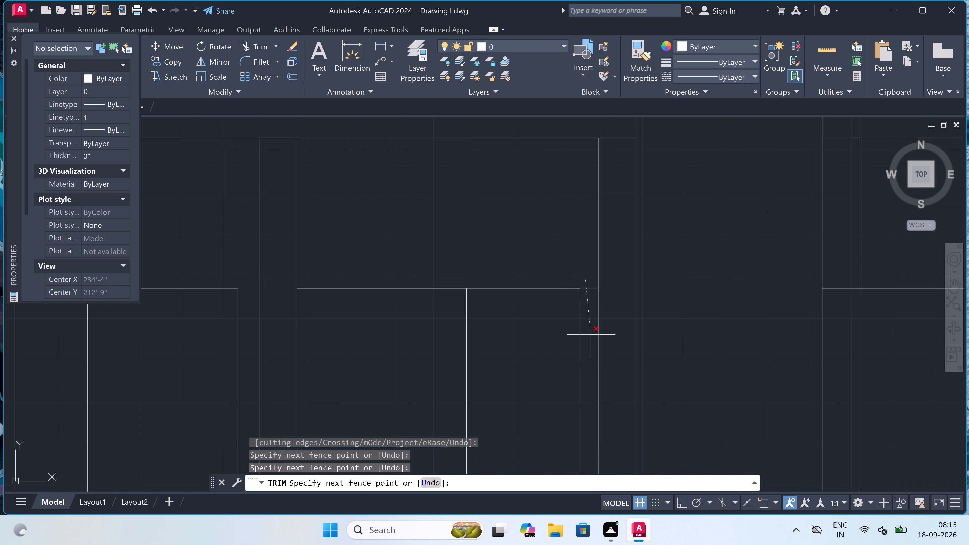
scroll(590, 339, "down", 3)
scroll(591, 372, "up", 1)
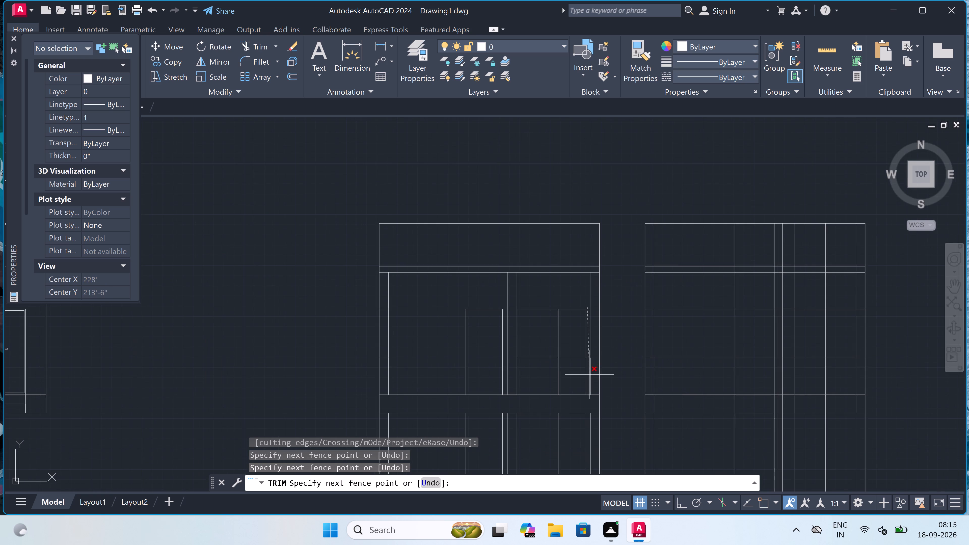
scroll(589, 375, "up", 3)
left_click(582, 389)
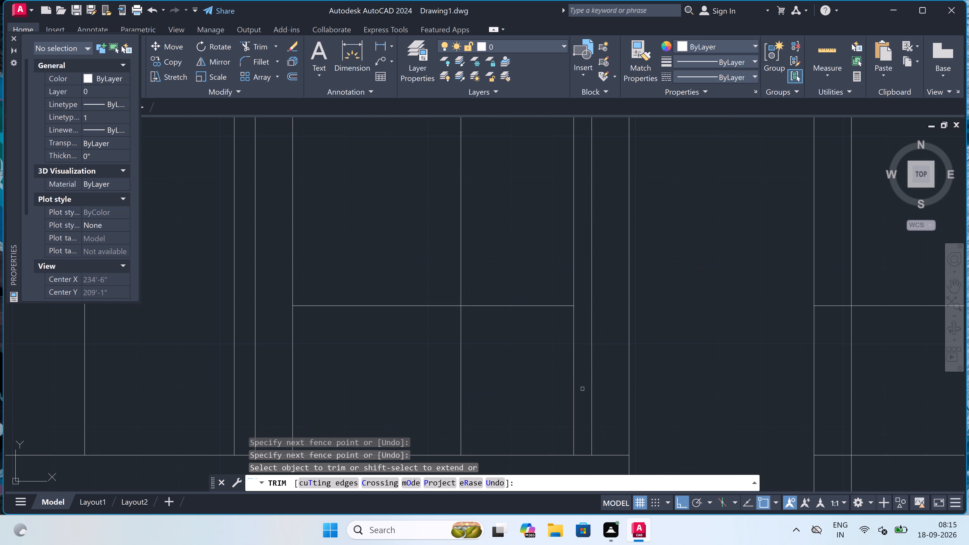
Trim the lower horizontal line across the right bay and the head line beside its opening, keeping the head over the opening.
left_click(531, 266)
left_click(527, 347)
scroll(527, 348, "down", 3)
scroll(495, 355, "up", 1)
left_click(487, 345)
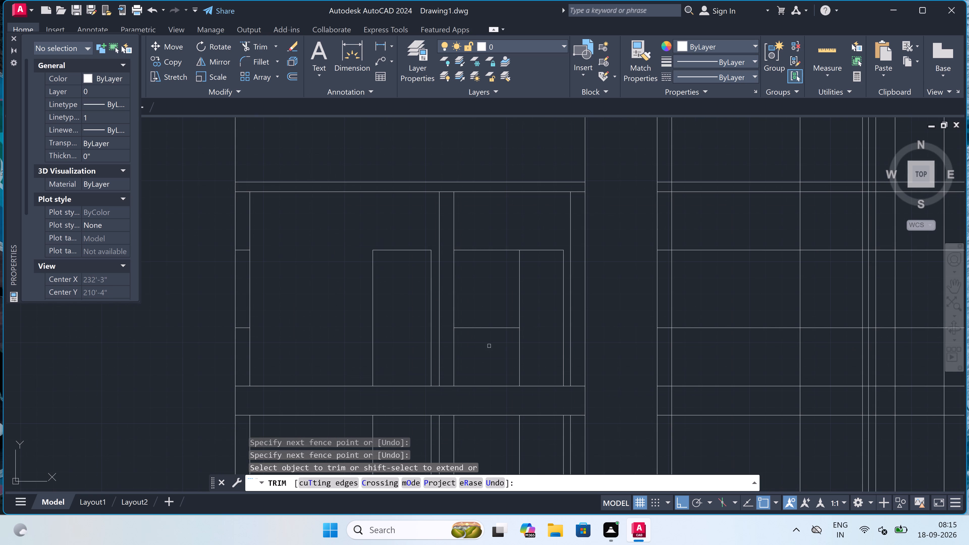
left_click(484, 227)
Trim the two short horizontal lines inside the left outer wall of the first section.
scroll(483, 228, "down", 2)
scroll(400, 247, "up", 2)
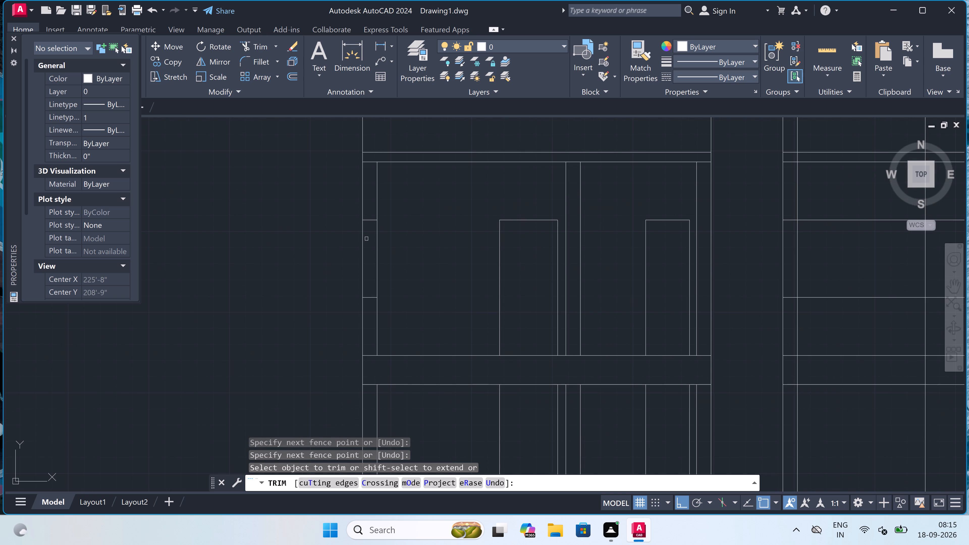
scroll(367, 237, "up", 1)
left_click(373, 204)
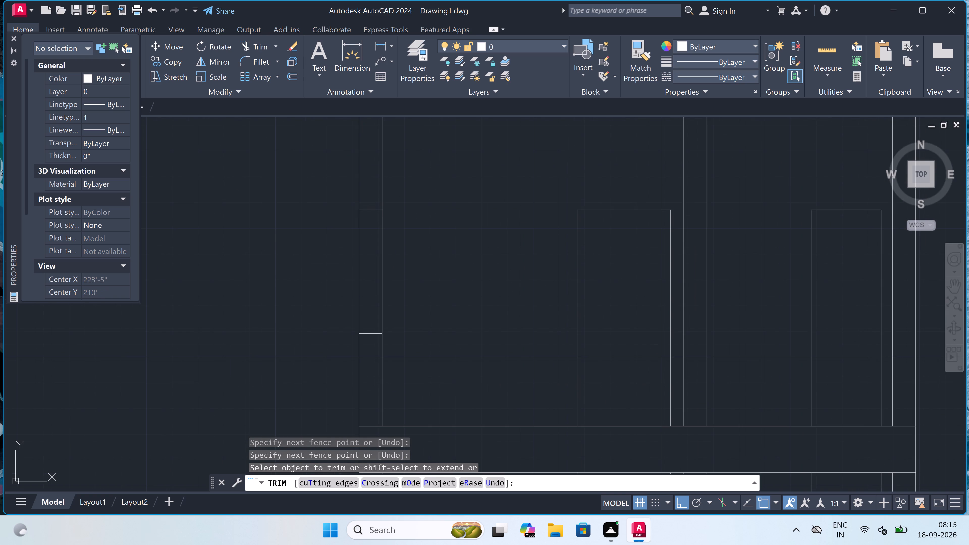
left_click_drag(370, 349, 354, 353)
Trim all vertical projection lines between the first section's base slab and the copied floor plan below.
scroll(414, 272, "down", 3)
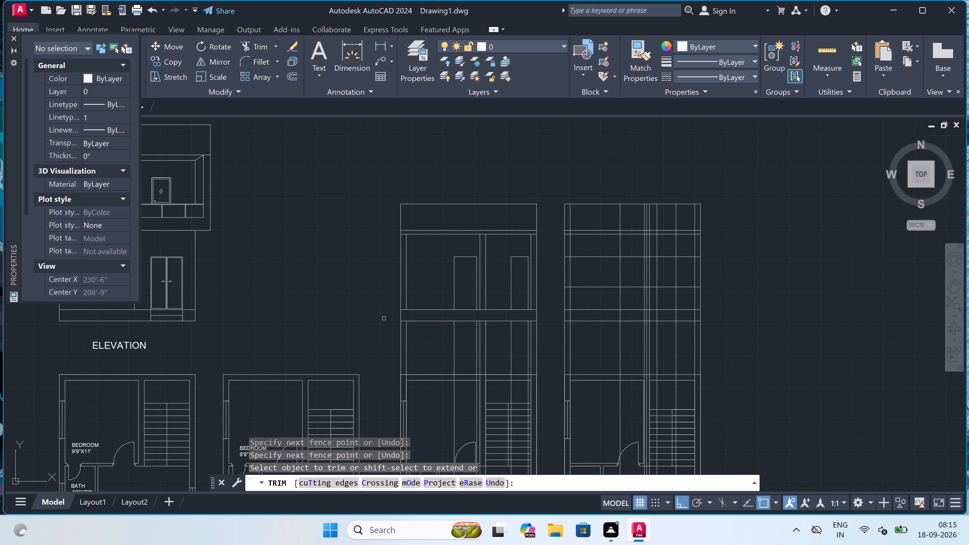
scroll(379, 326, "up", 1)
left_click(384, 332)
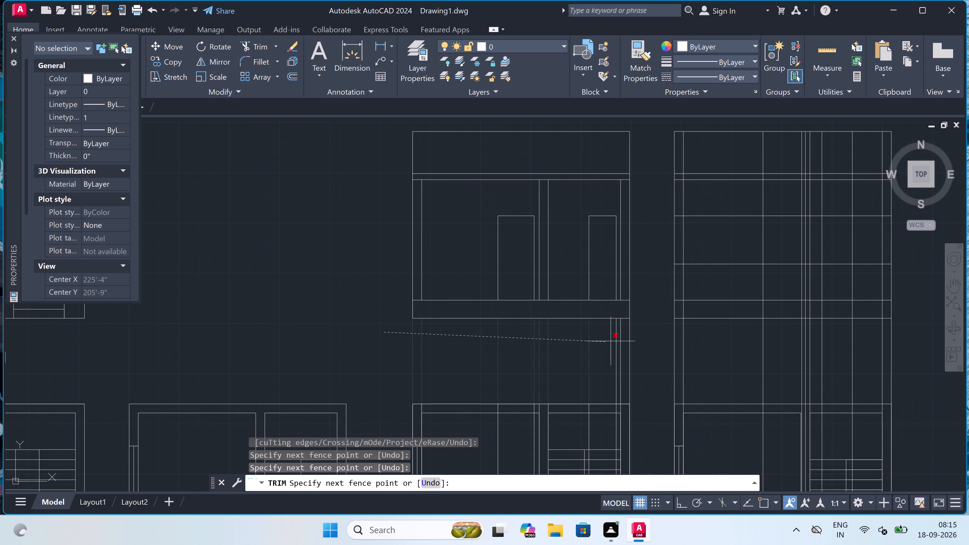
left_click(660, 327)
Trim the inner vertical lines out of the top band above the roof slab in the second section.
scroll(492, 305, "down", 2)
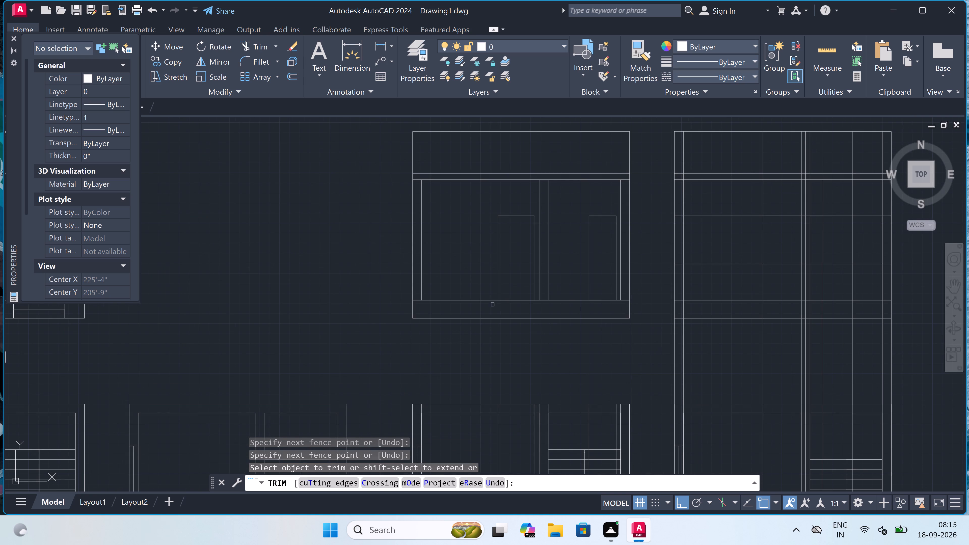
scroll(492, 305, "down", 1)
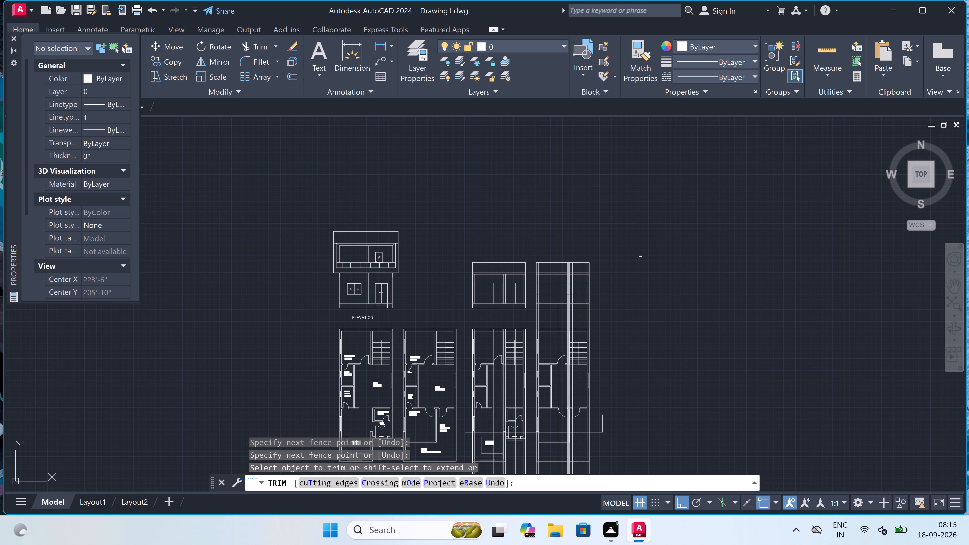
scroll(589, 276, "up", 3)
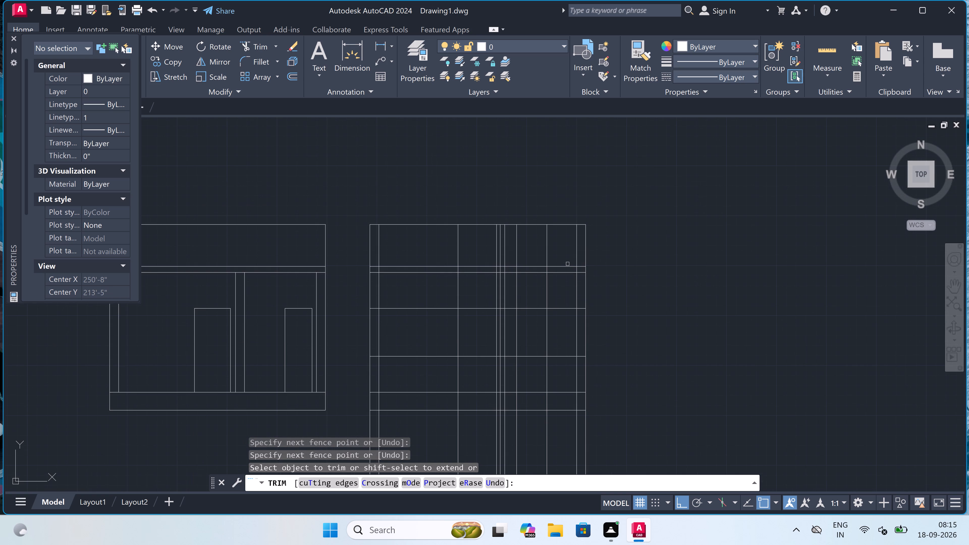
scroll(564, 258, "up", 1)
left_click(584, 255)
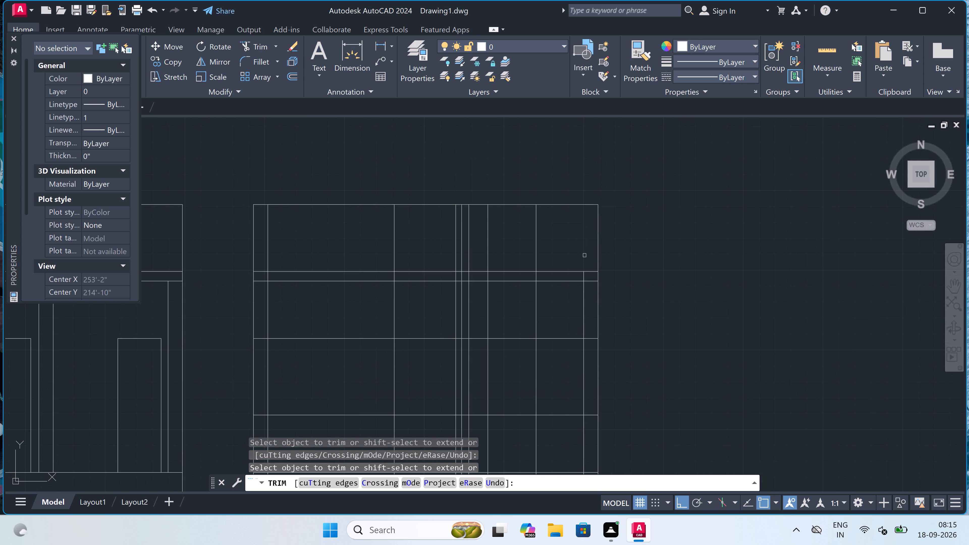
left_click(560, 251)
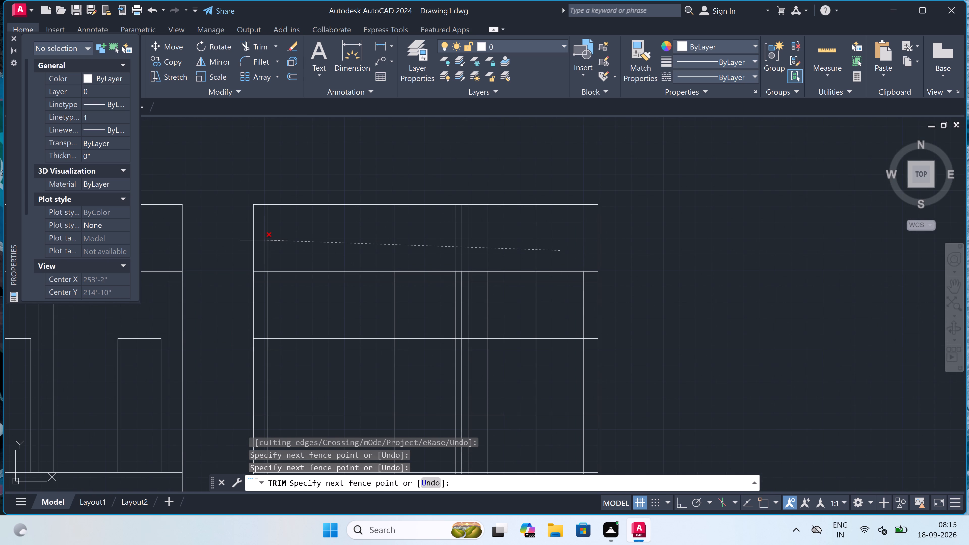
left_click(264, 240)
Trim the inner vertical lines out of the roof slab band of the second section.
scroll(264, 252, "up", 2)
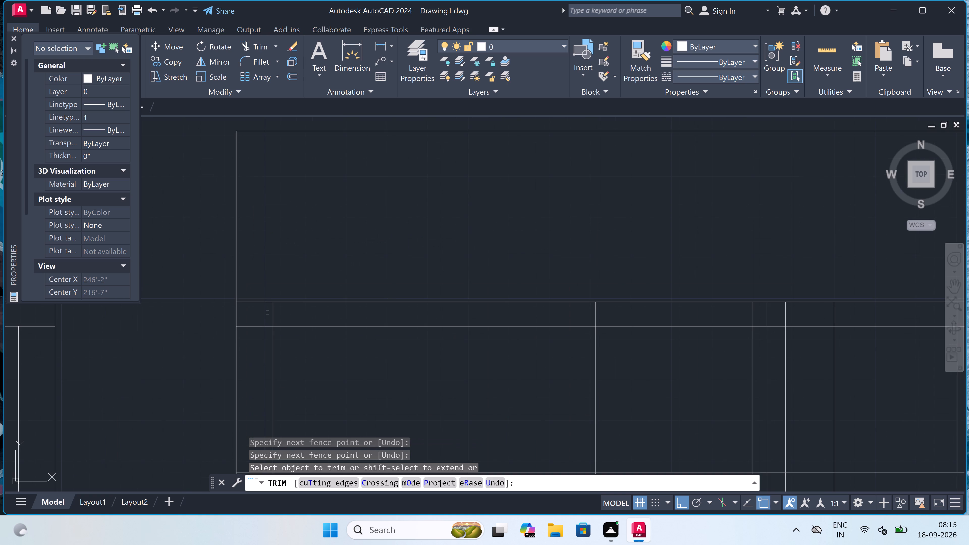
left_click(267, 313)
scroll(349, 332, "down", 3)
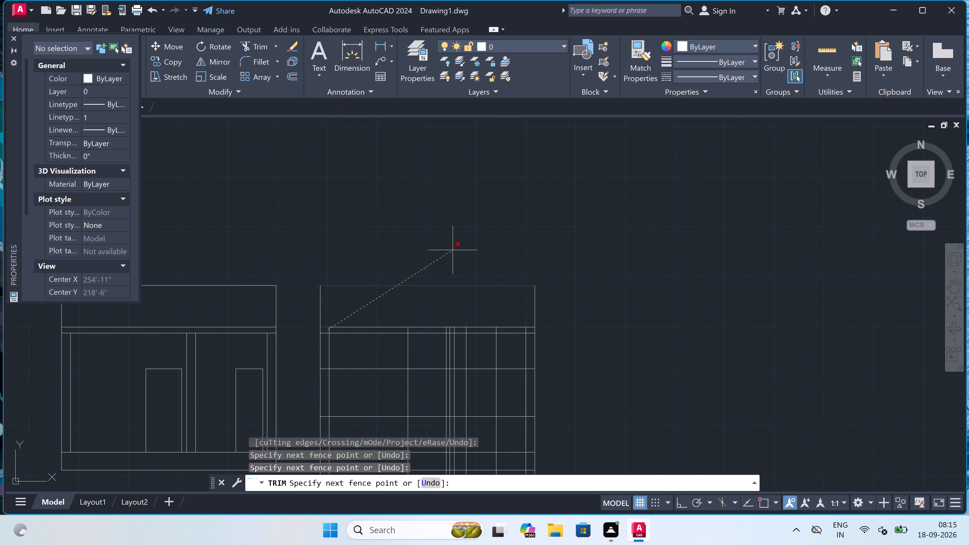
scroll(516, 327, "up", 2)
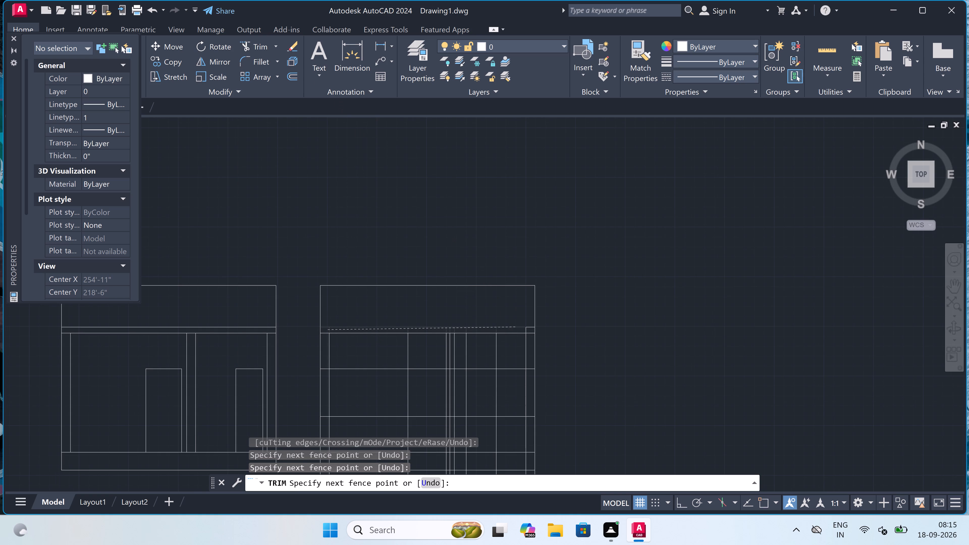
scroll(516, 327, "up", 1)
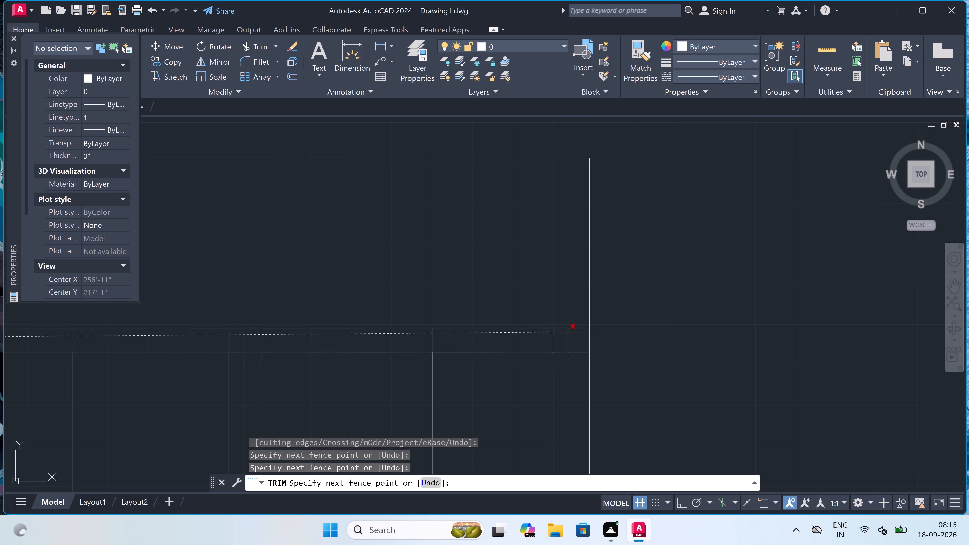
scroll(574, 324, "up", 3)
left_click(569, 369)
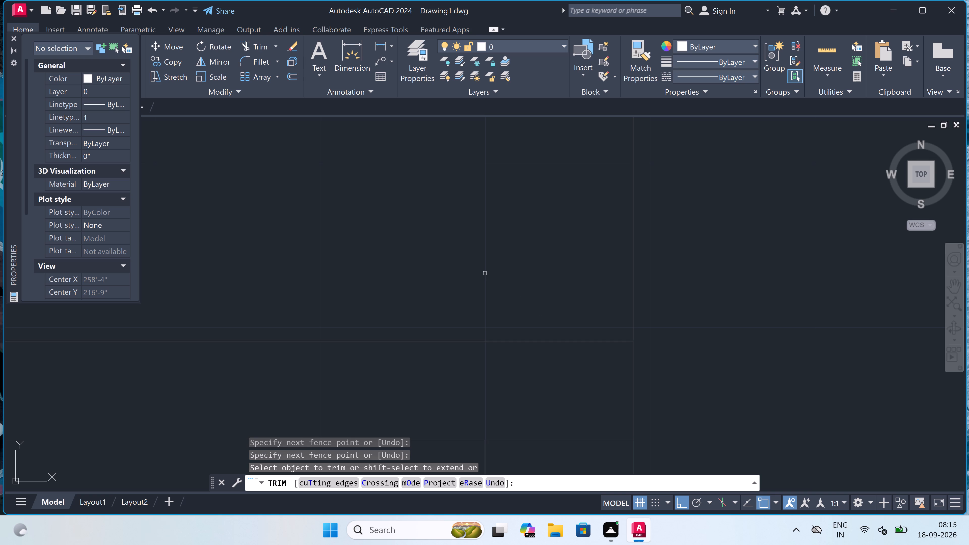
scroll(489, 275, "down", 8)
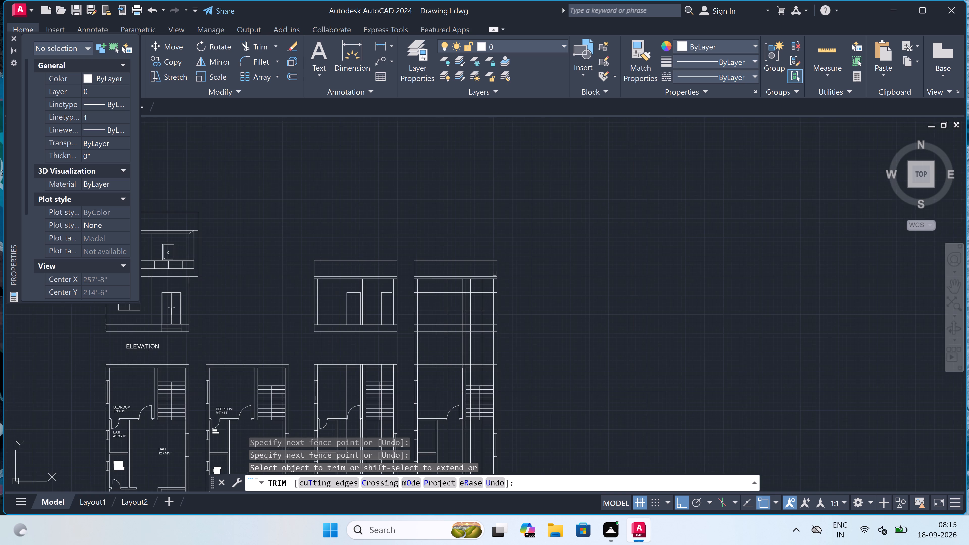
Trim the two vertical door jamb lines between the roof slab and the lintel line in the second section's left room.
scroll(494, 274, "down", 2)
scroll(477, 358, "up", 3)
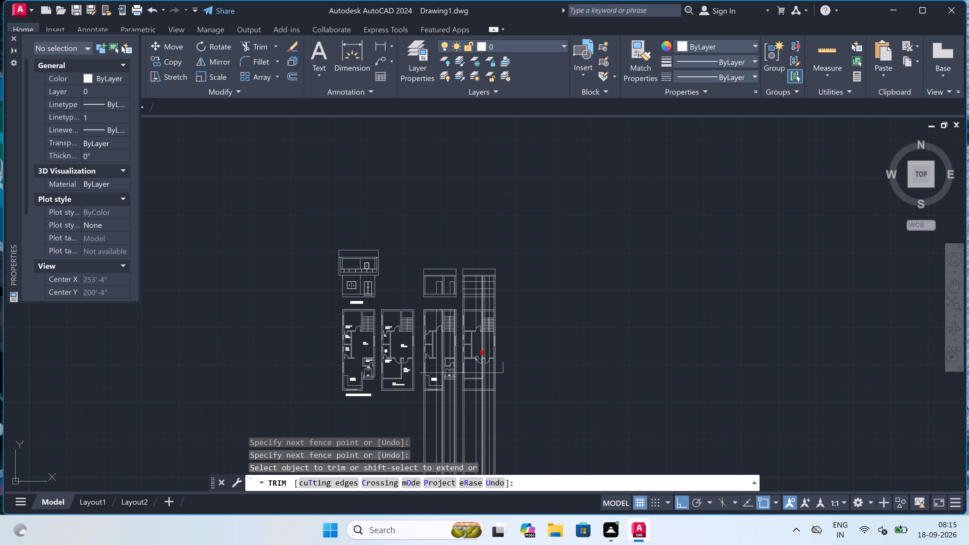
scroll(477, 357, "down", 2)
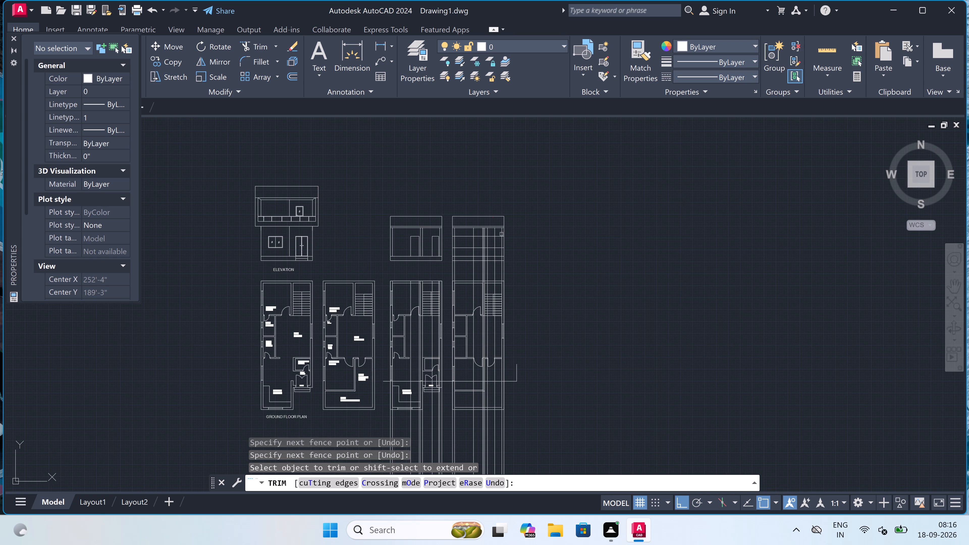
scroll(486, 225, "up", 2)
scroll(472, 244, "up", 2)
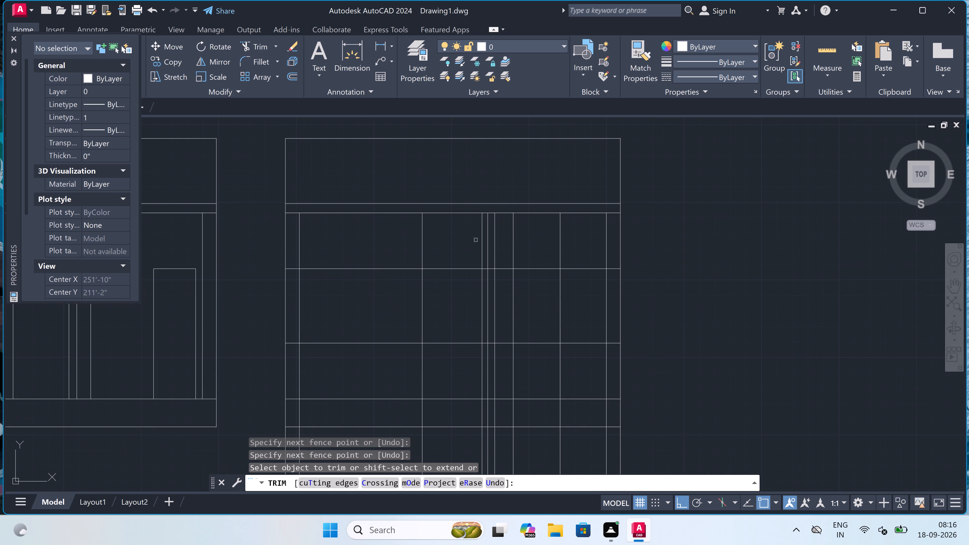
scroll(476, 240, "up", 2)
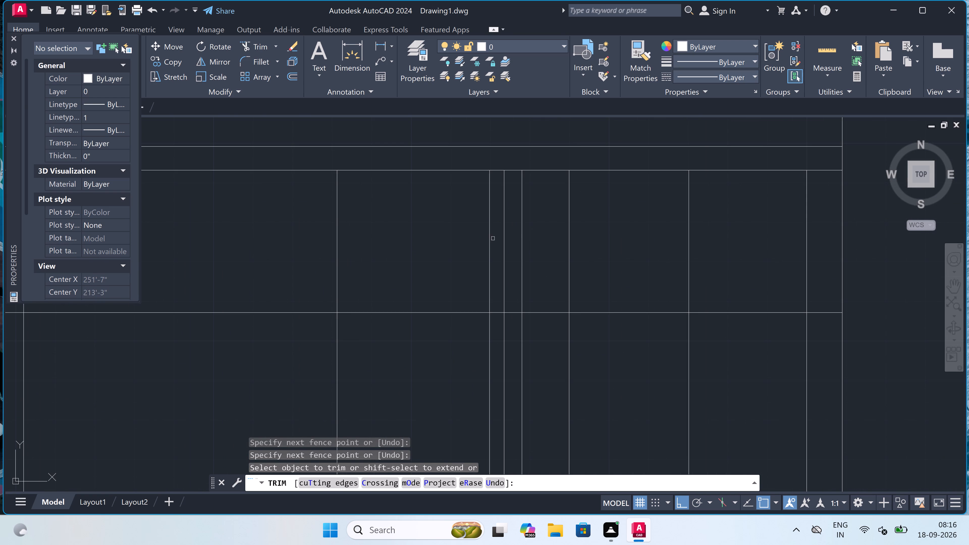
left_click(493, 238)
left_click(266, 245)
Trim the sill-level horizontal line between the two door jambs in the second section's left room.
scroll(375, 252, "down", 2)
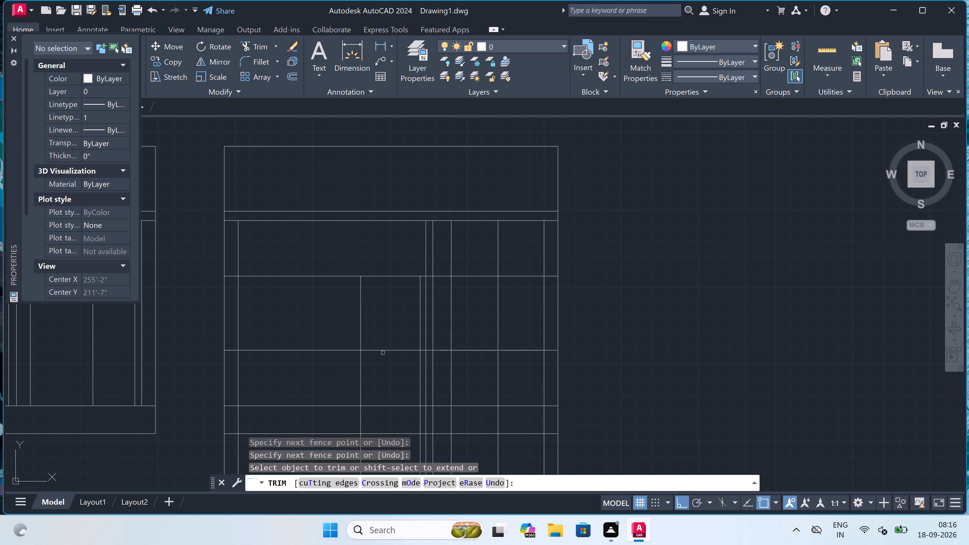
left_click_drag(383, 353, 383, 350)
left_click(384, 324)
Trim the lintel and sill line pieces between the left room's door and the partition wall, and inside the partition wall.
scroll(384, 324, "down", 6)
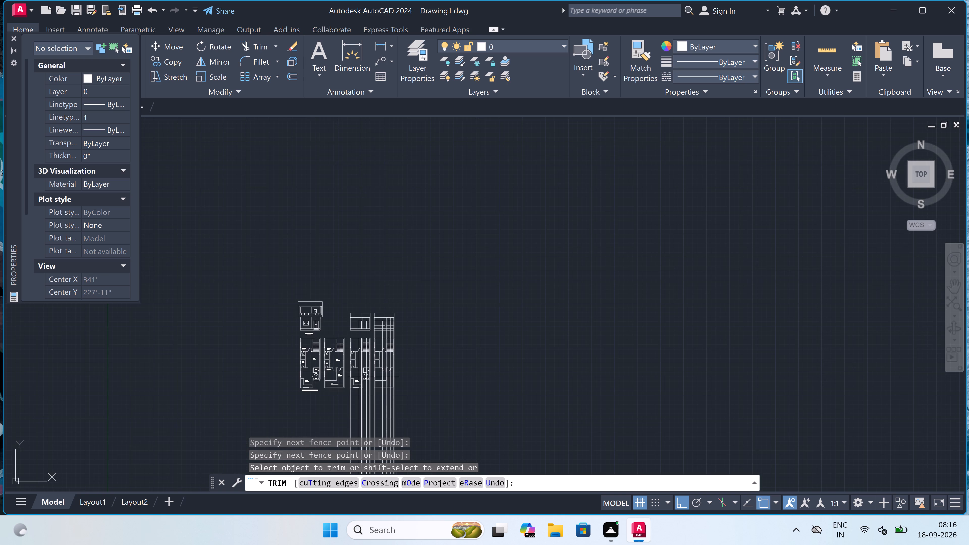
scroll(384, 324, "up", 1)
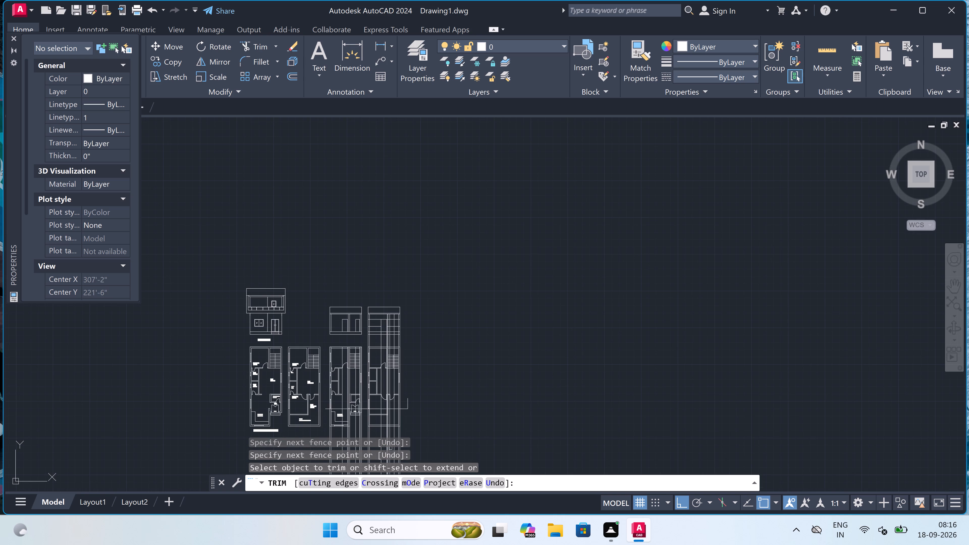
scroll(392, 422, "up", 4)
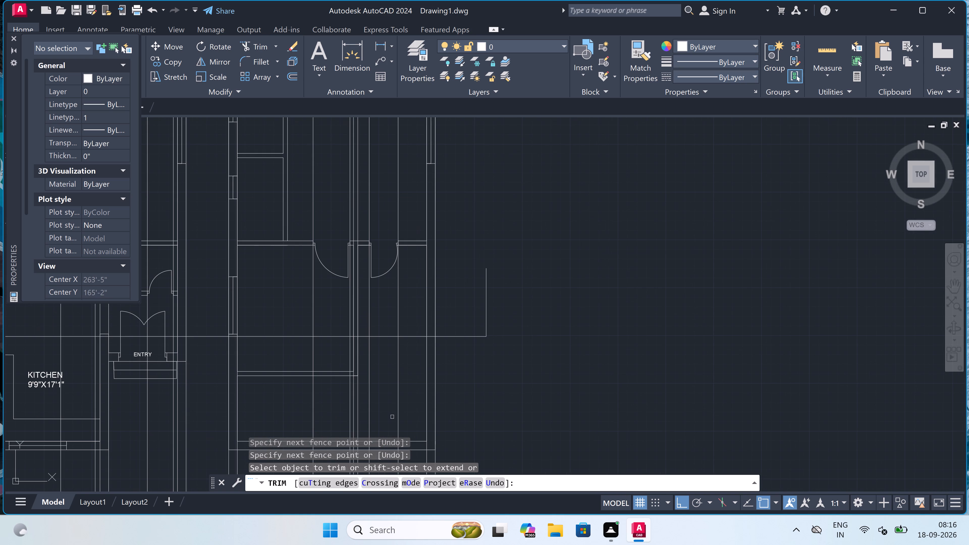
scroll(392, 417, "down", 3)
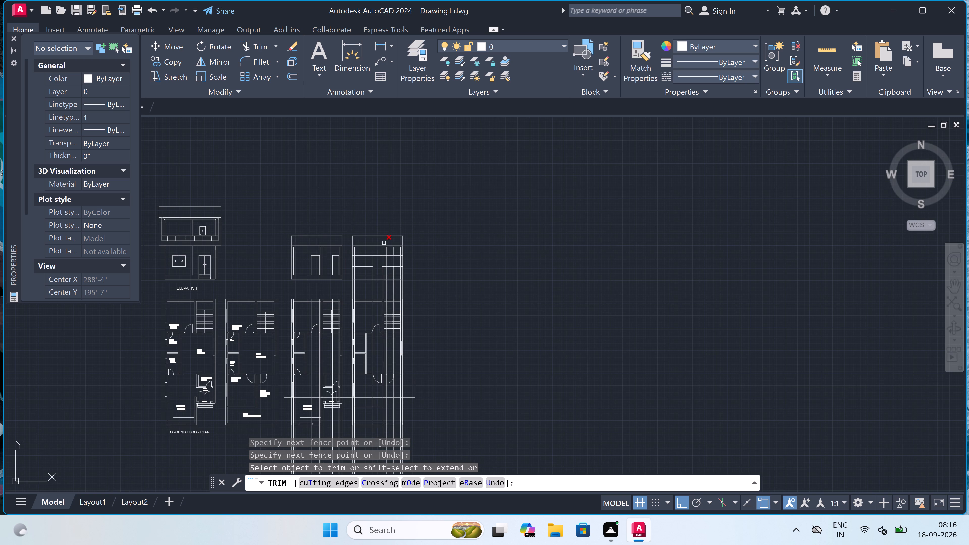
scroll(382, 234, "up", 1)
scroll(389, 266, "up", 4)
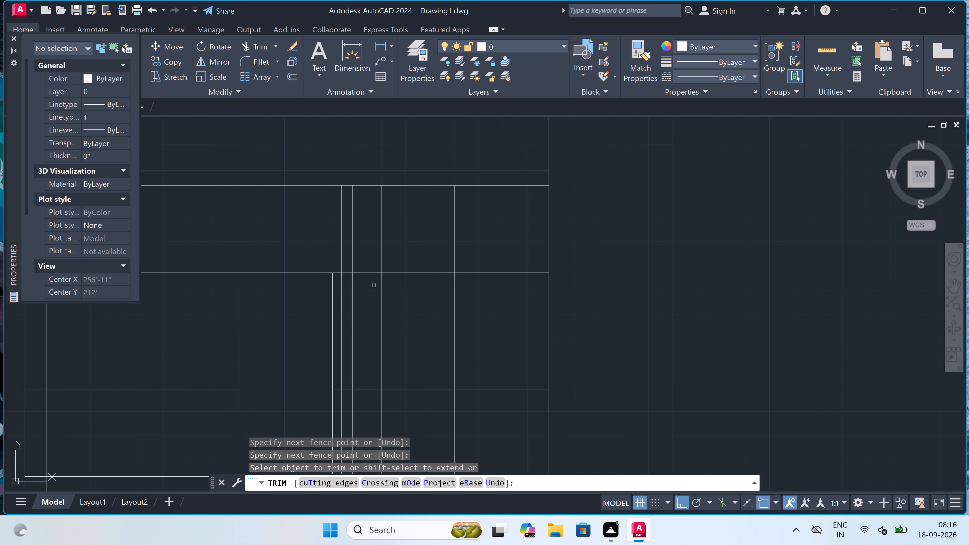
scroll(373, 286, "down", 2)
scroll(359, 321, "up", 3)
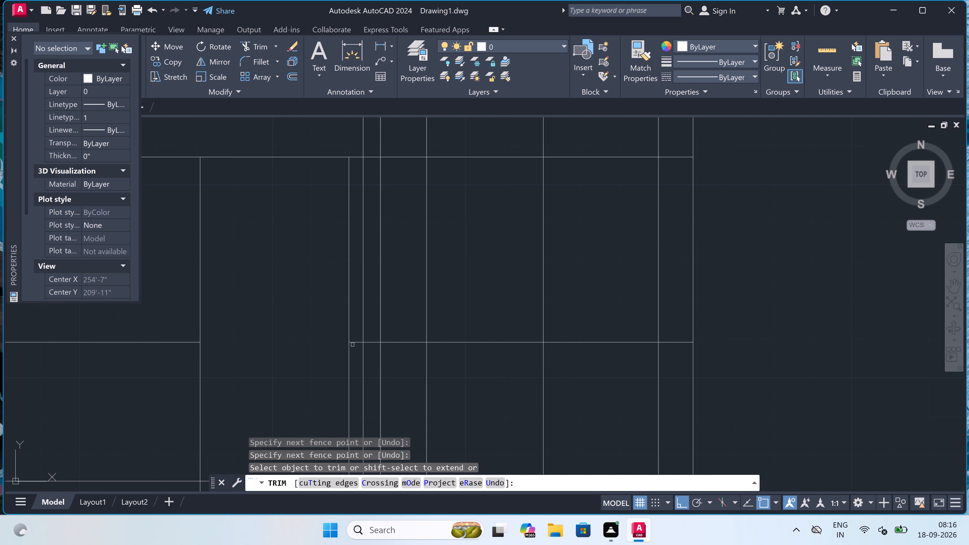
scroll(352, 348, "up", 3)
left_click(352, 348)
scroll(350, 310, "down", 4)
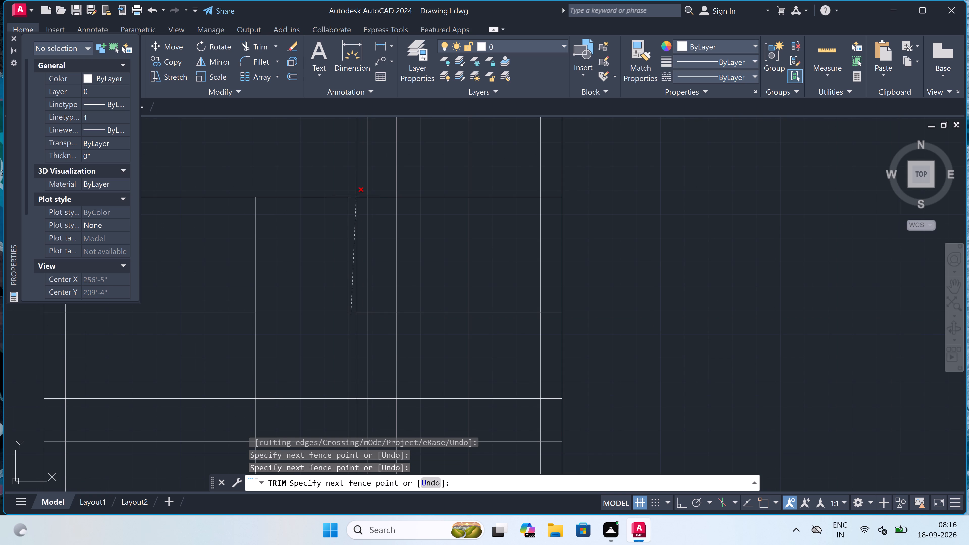
scroll(353, 189, "up", 3)
left_click(353, 189)
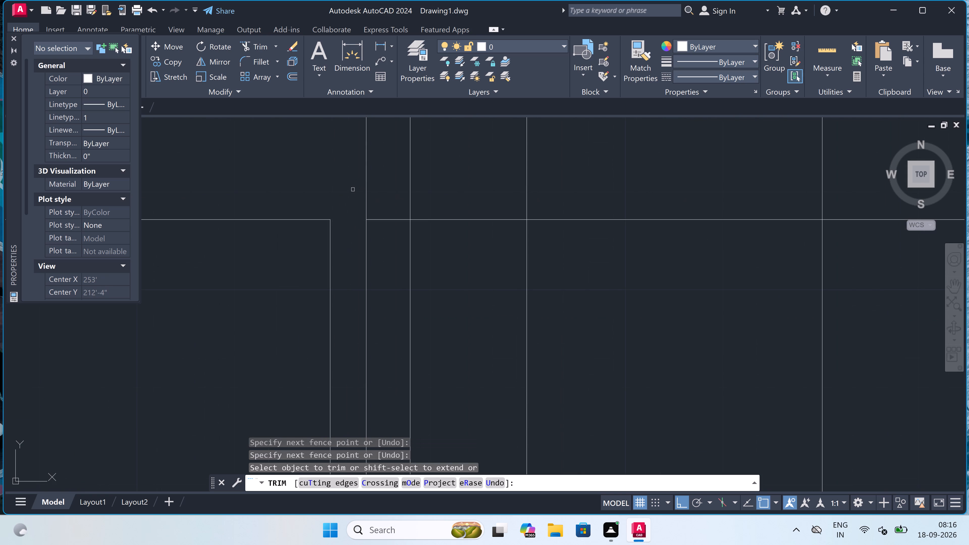
left_click(387, 203)
scroll(387, 203, "down", 2)
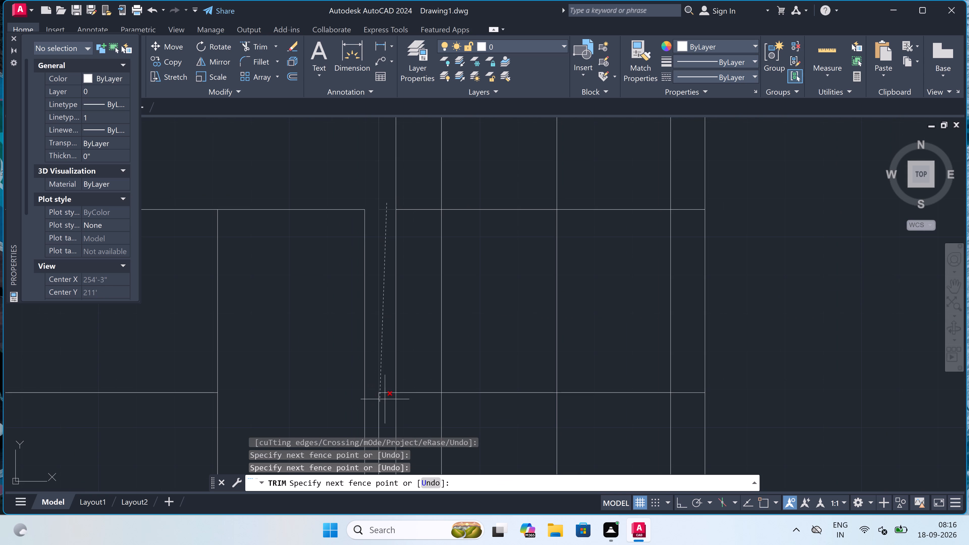
left_click(391, 395)
scroll(394, 354, "down", 2)
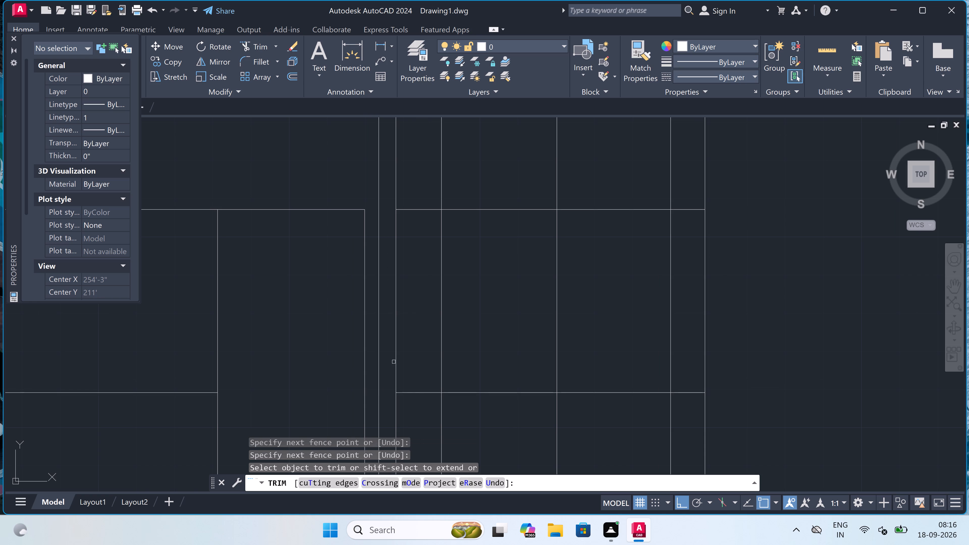
Trim the inner vertical lines out of the base slab band of the second section.
scroll(394, 353, "down", 2)
scroll(377, 397, "up", 2)
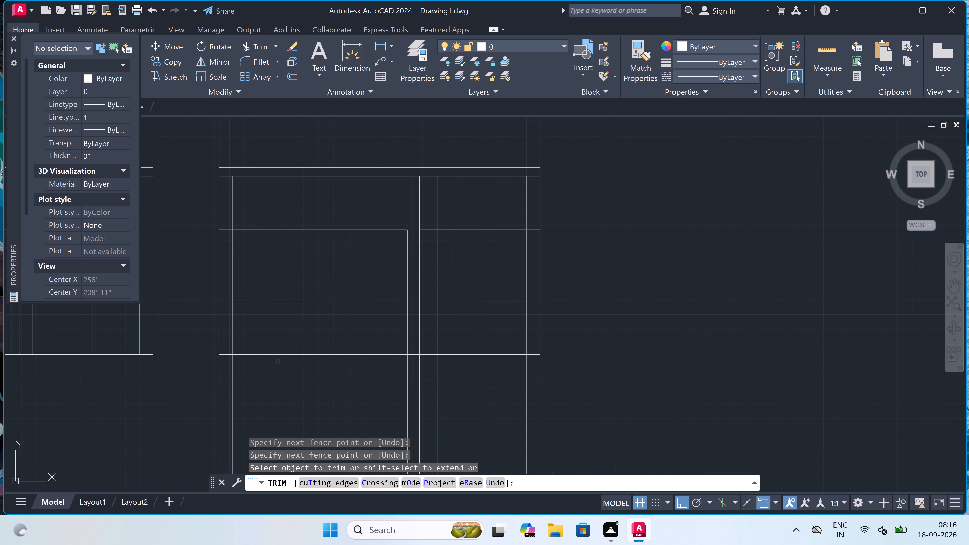
left_click(232, 368)
left_click(232, 369)
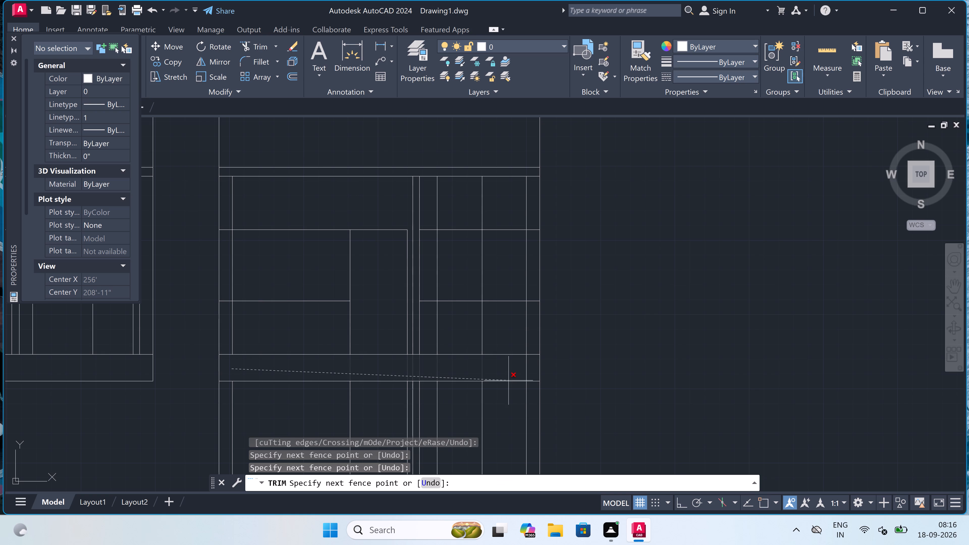
left_click(530, 370)
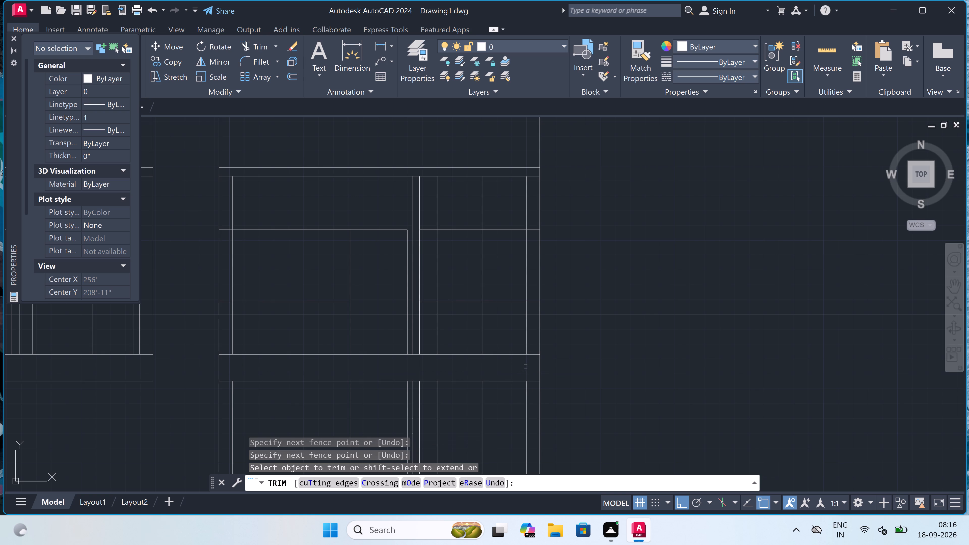
Trim the right room's lintel and sill lines beside the partition, and its two opening verticals above the lintel line.
scroll(511, 205, "down", 1)
scroll(473, 211, "up", 2)
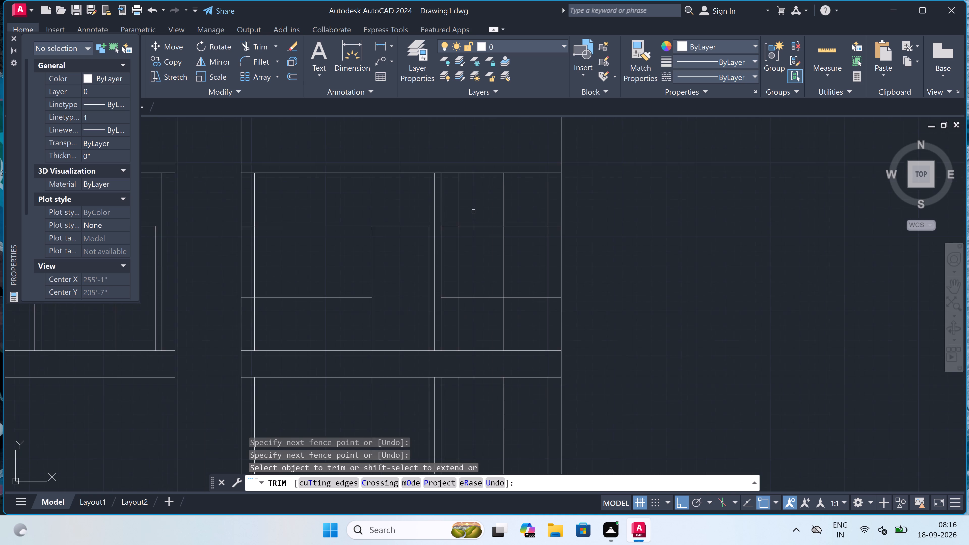
left_click(439, 217)
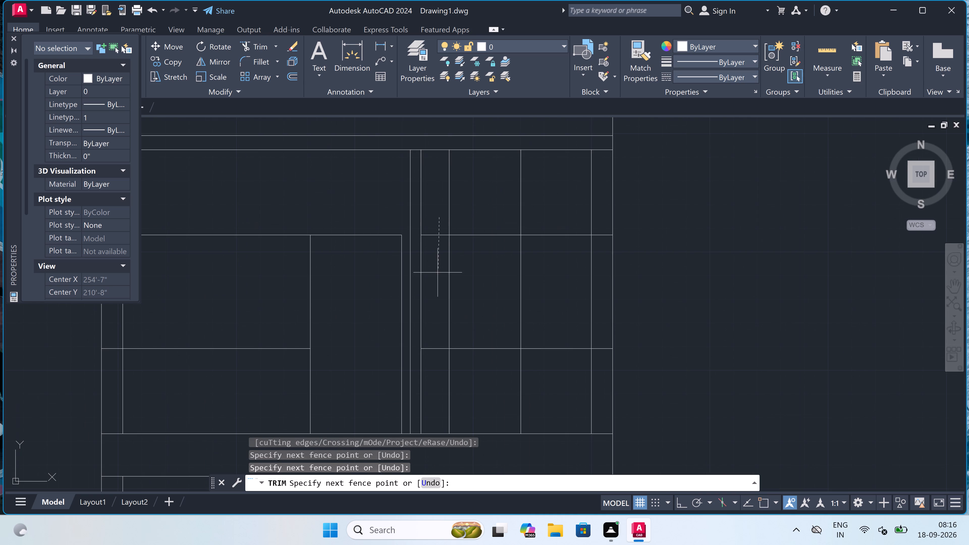
left_click(432, 365)
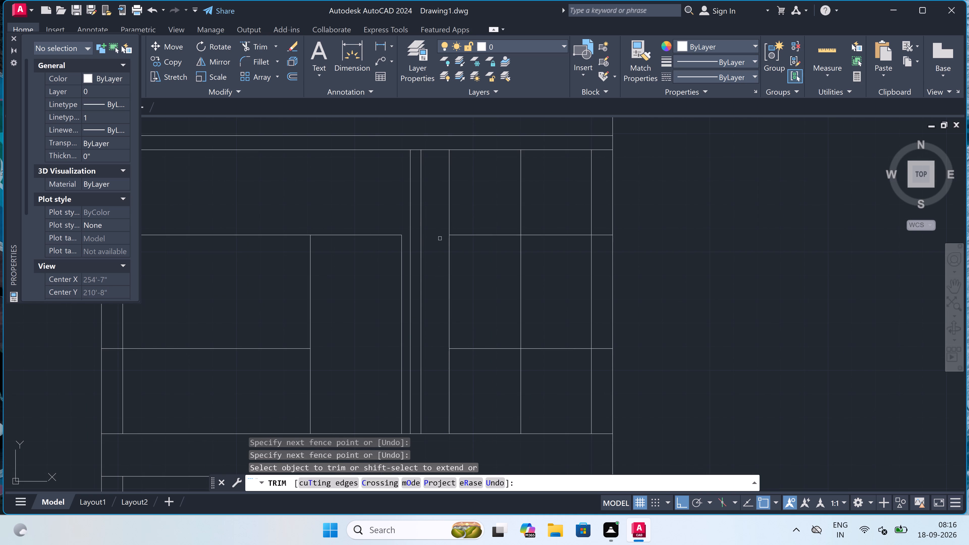
left_click(443, 214)
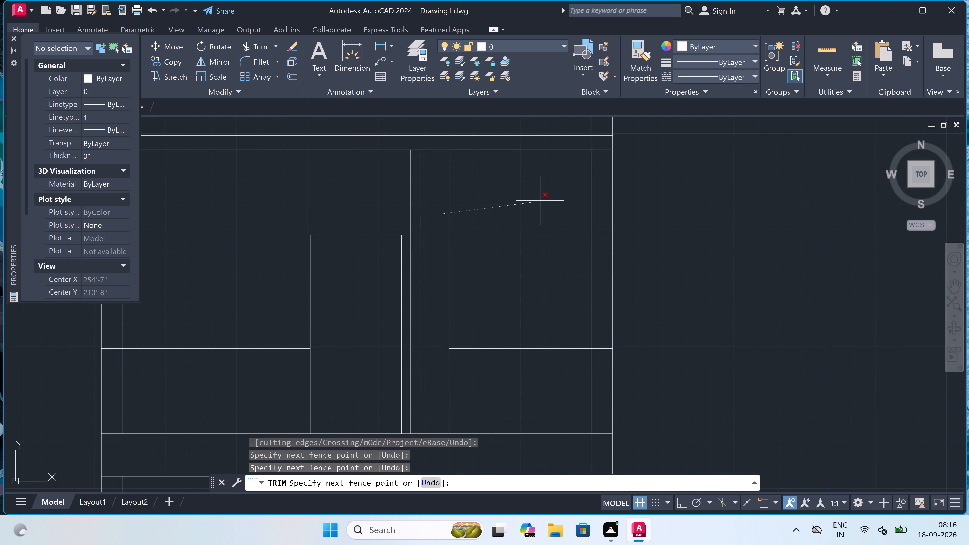
left_click_drag(554, 203, 550, 199)
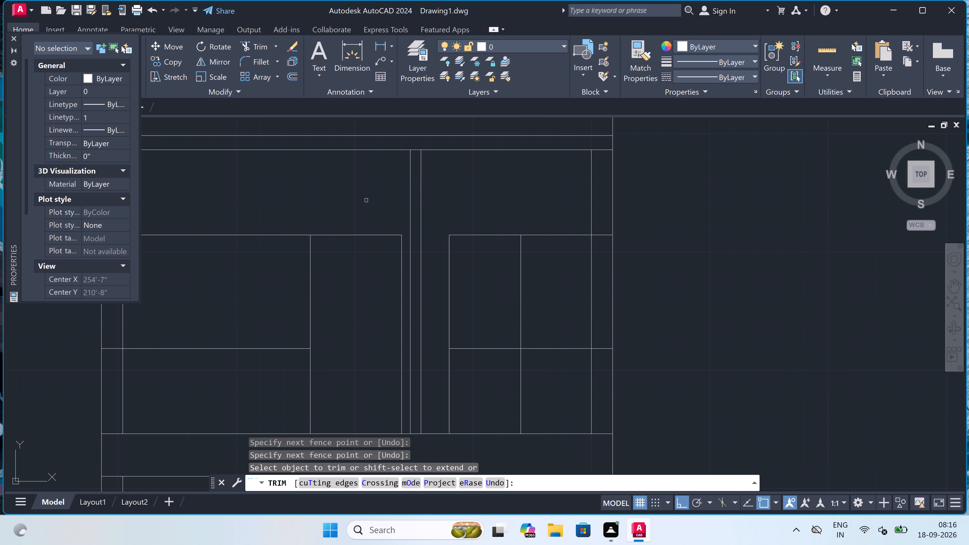
Trim the lintel and sill lines between the second section's left room door and outer face, including the pieces inside the wall.
scroll(334, 200, "down", 2)
left_click(305, 201)
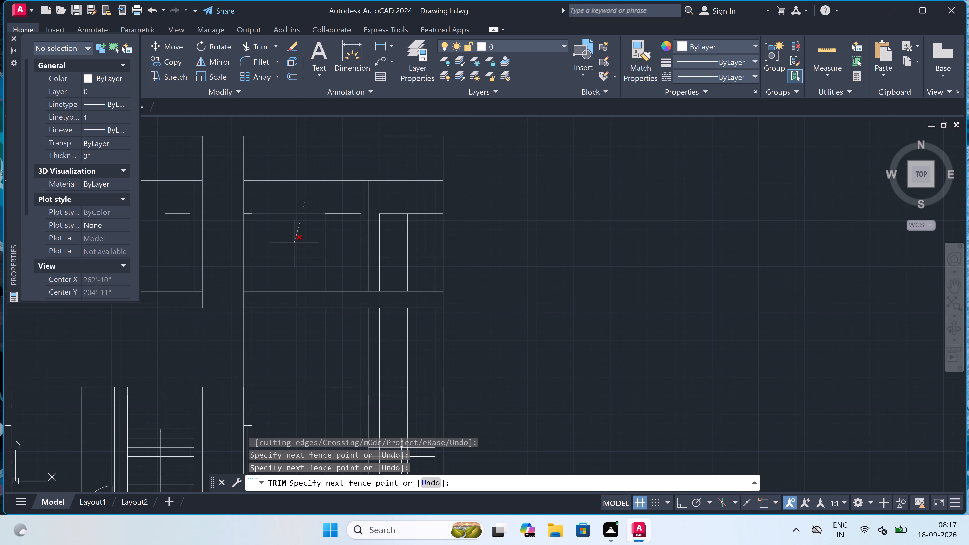
left_click(281, 263)
scroll(259, 210, "up", 1)
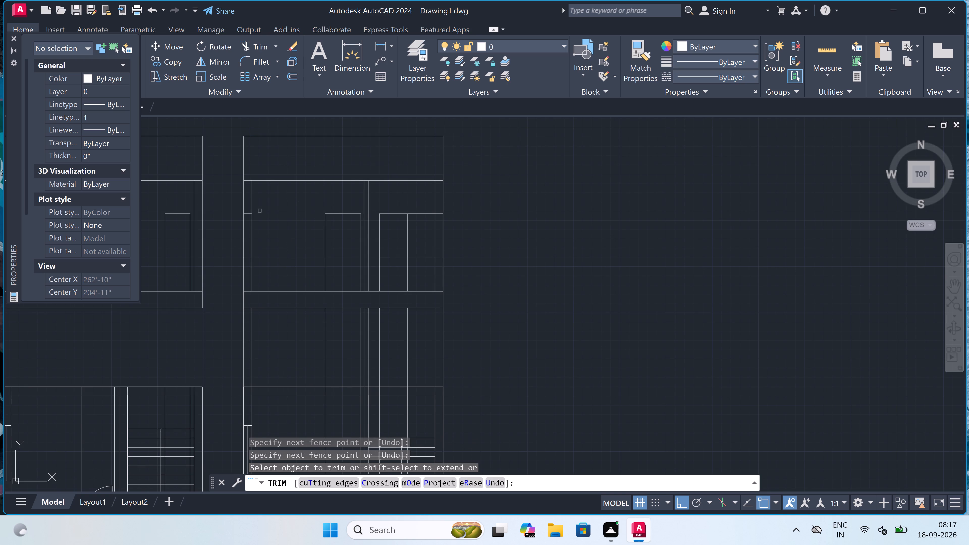
scroll(239, 209, "up", 1)
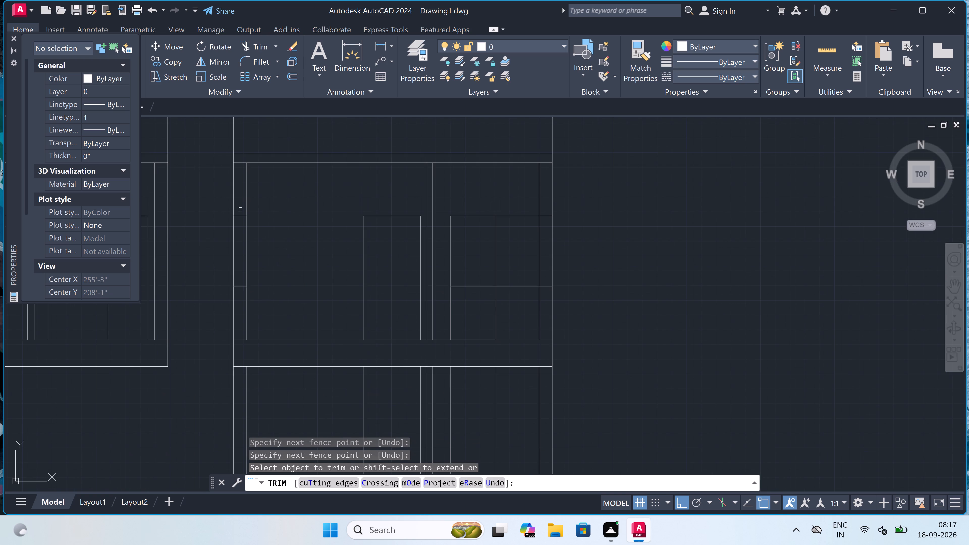
left_click(239, 209)
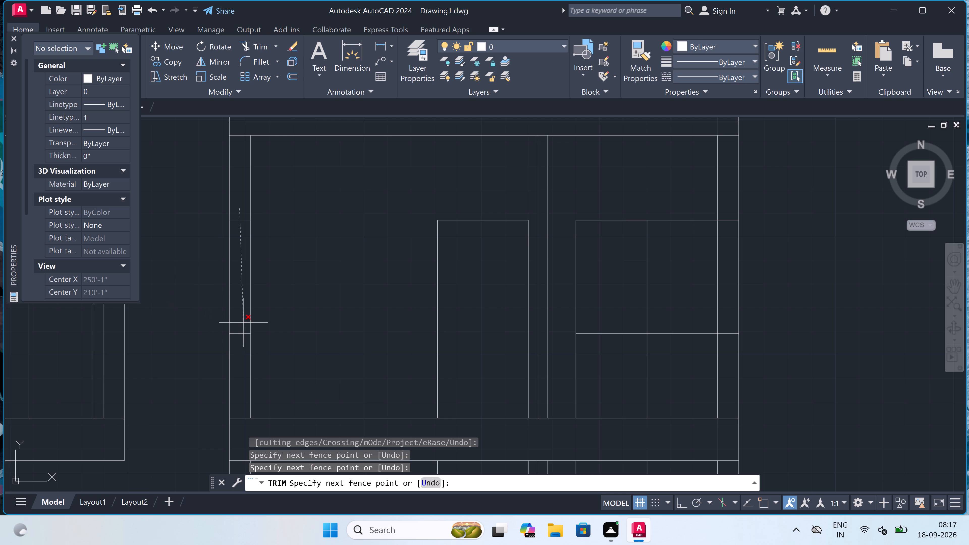
left_click(239, 339)
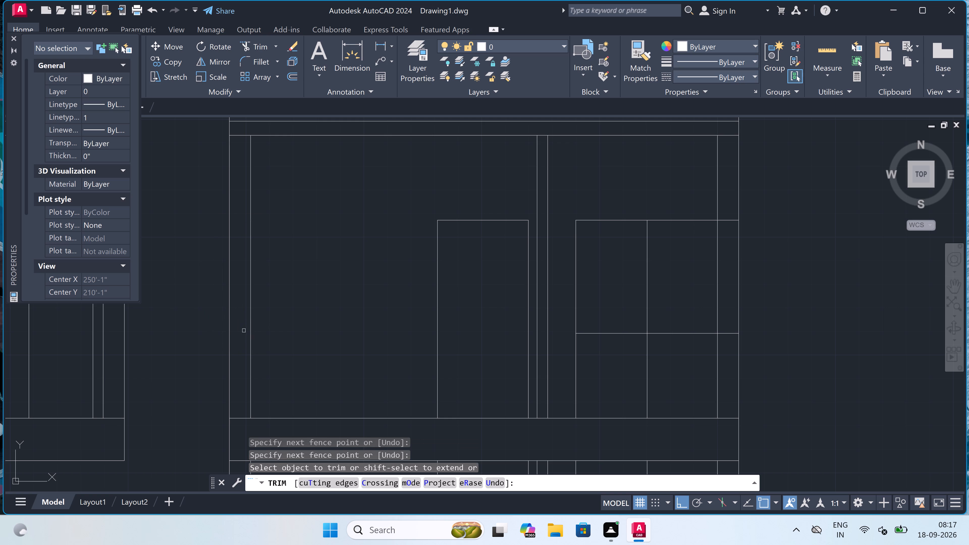
Trim the sill line out of the second section's right room, and the lintel line between its door opening and the outer wall.
scroll(299, 259, "down", 5)
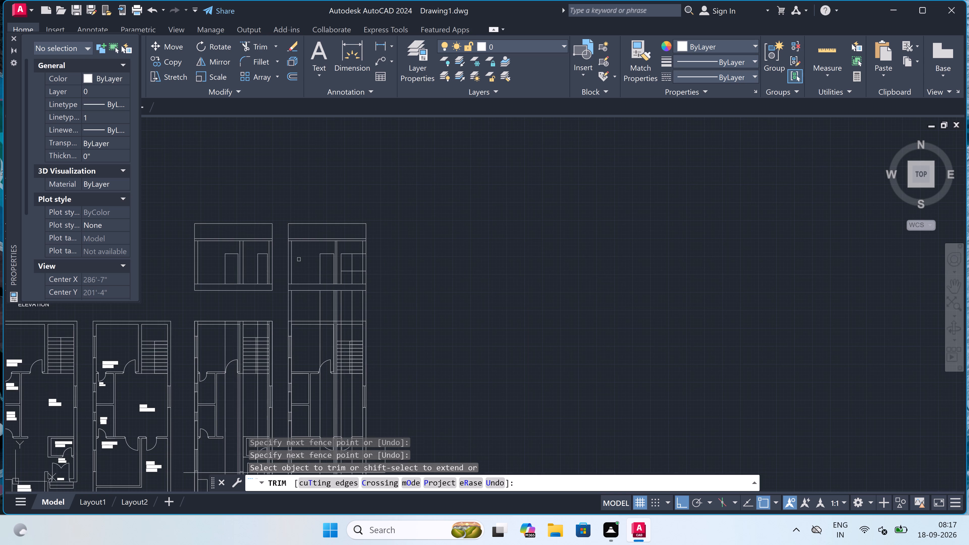
scroll(299, 259, "down", 1)
scroll(299, 259, "up", 1)
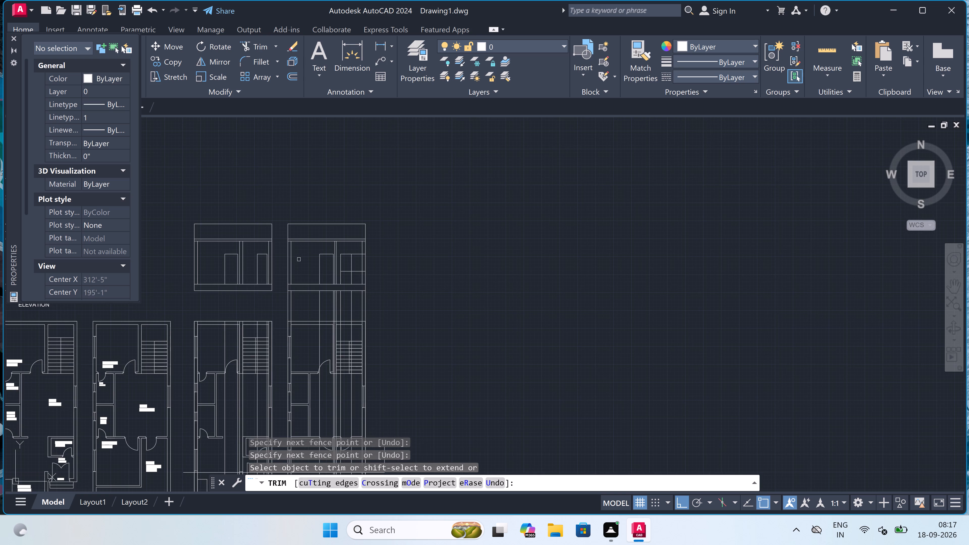
scroll(299, 259, "down", 1)
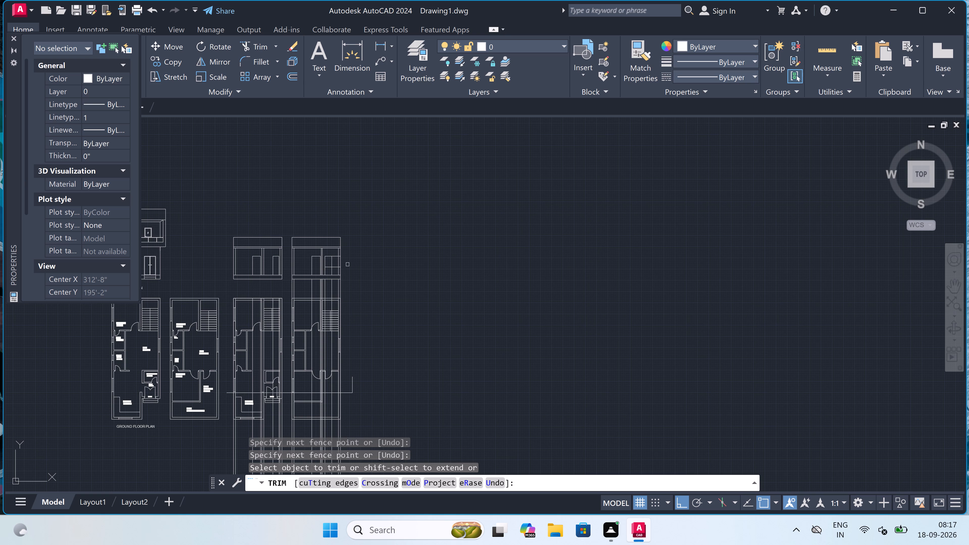
scroll(320, 256, "up", 3)
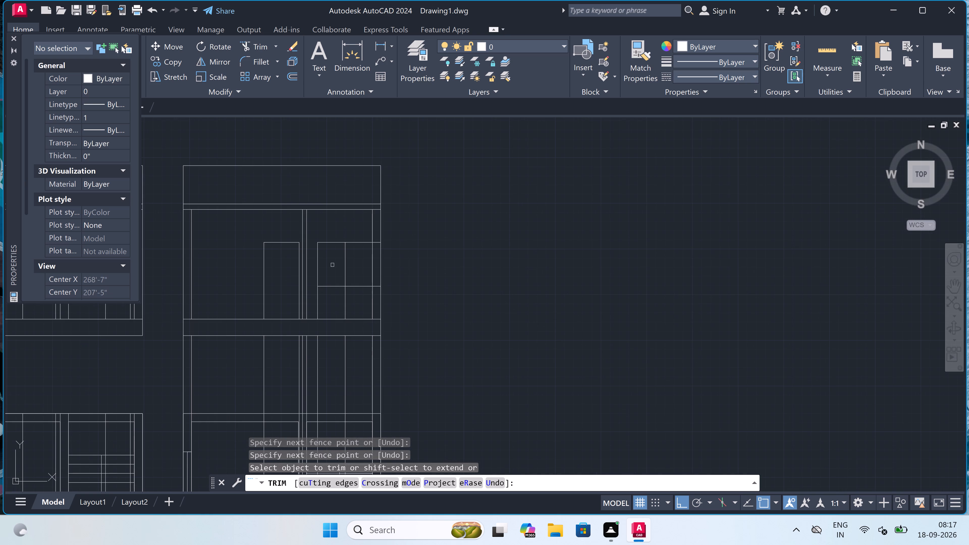
left_click(332, 265)
left_click(328, 292)
left_click(361, 240)
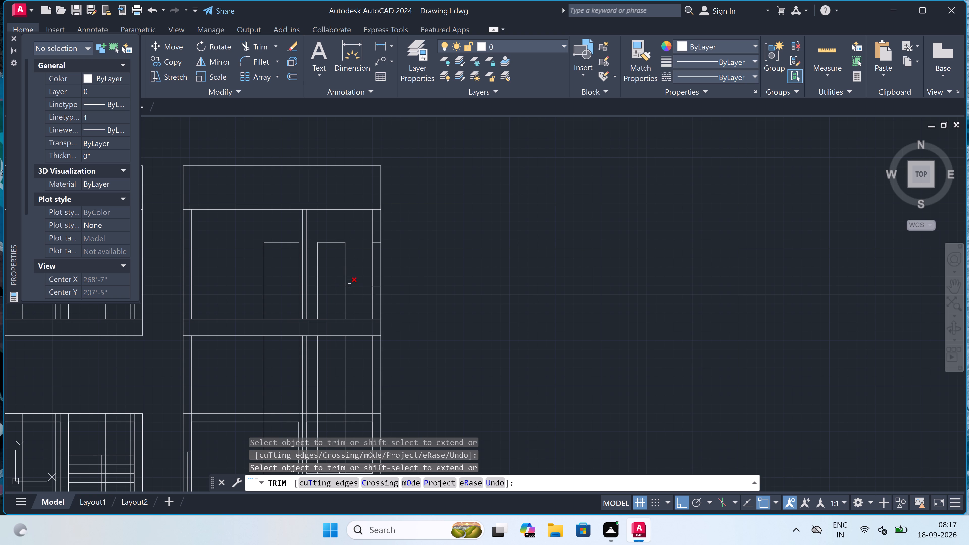
left_click(351, 286)
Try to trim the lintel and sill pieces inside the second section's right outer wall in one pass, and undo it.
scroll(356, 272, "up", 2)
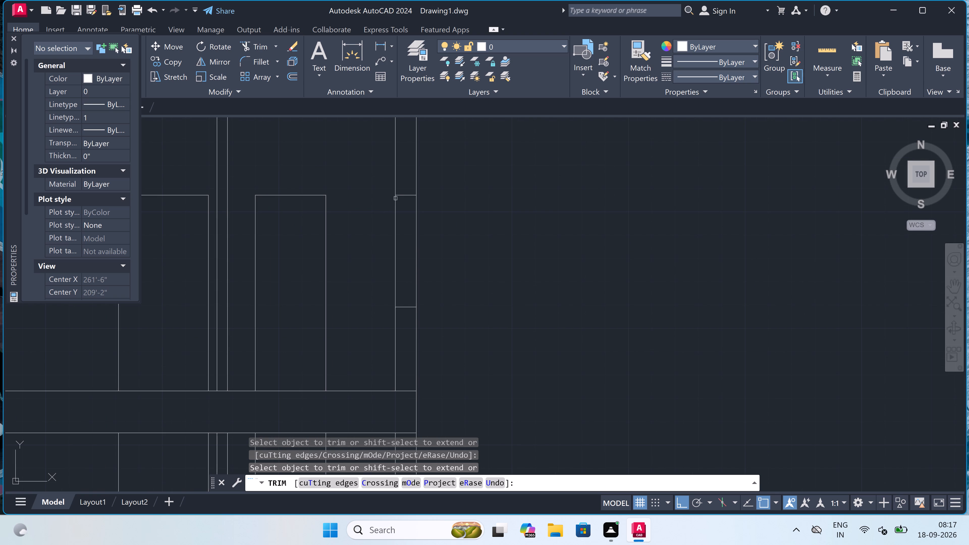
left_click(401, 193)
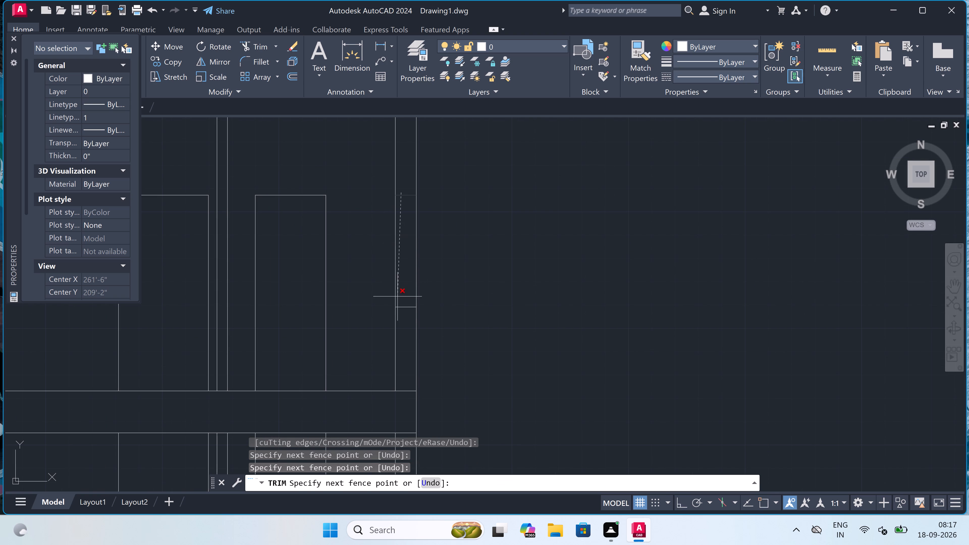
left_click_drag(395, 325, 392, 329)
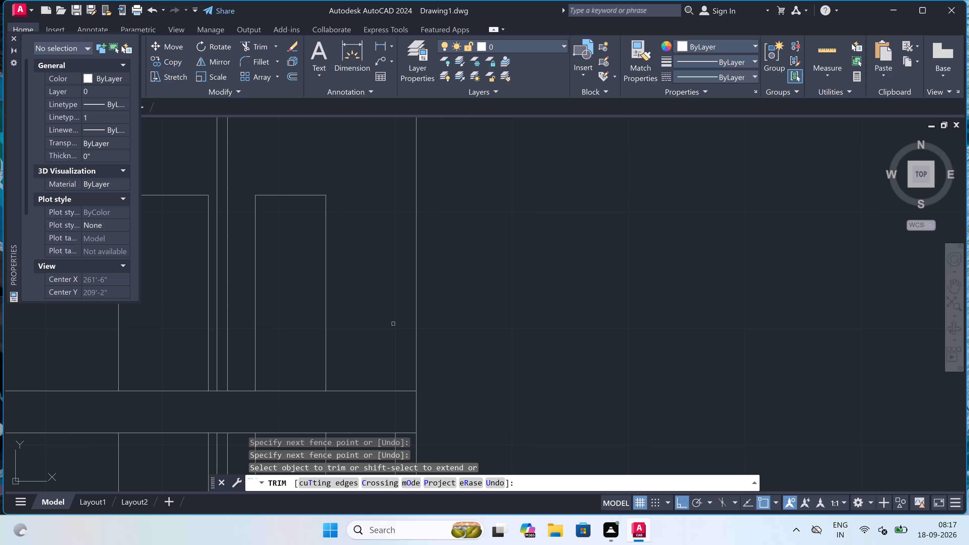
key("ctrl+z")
Trim the sill piece and the lintel piece inside the second section's right outer wall separately.
scroll(373, 281, "up", 2)
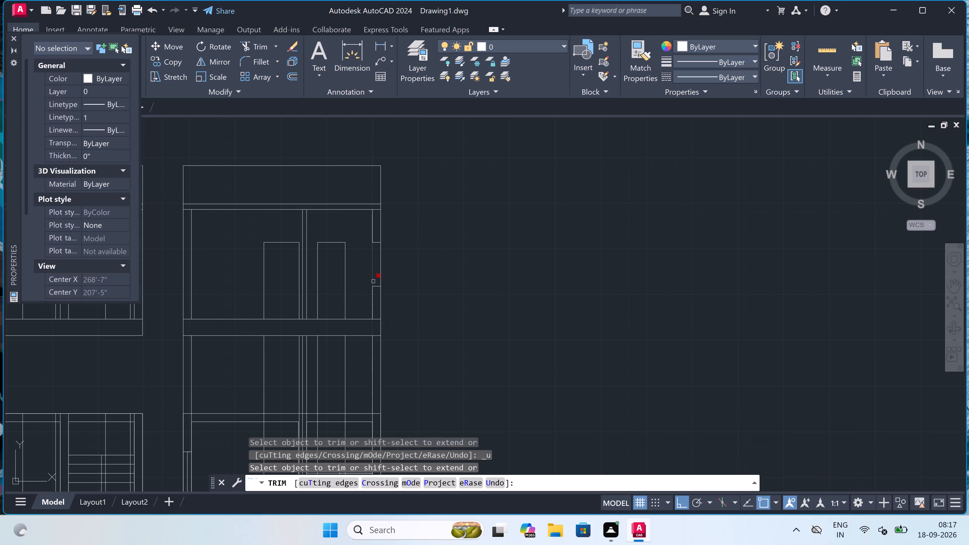
left_click(379, 257)
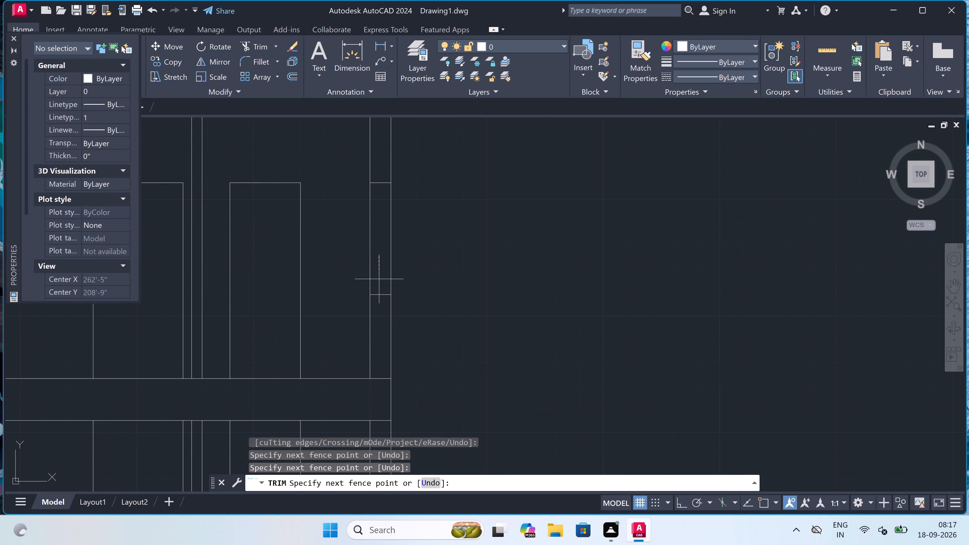
left_click(379, 306)
scroll(380, 304, "down", 2)
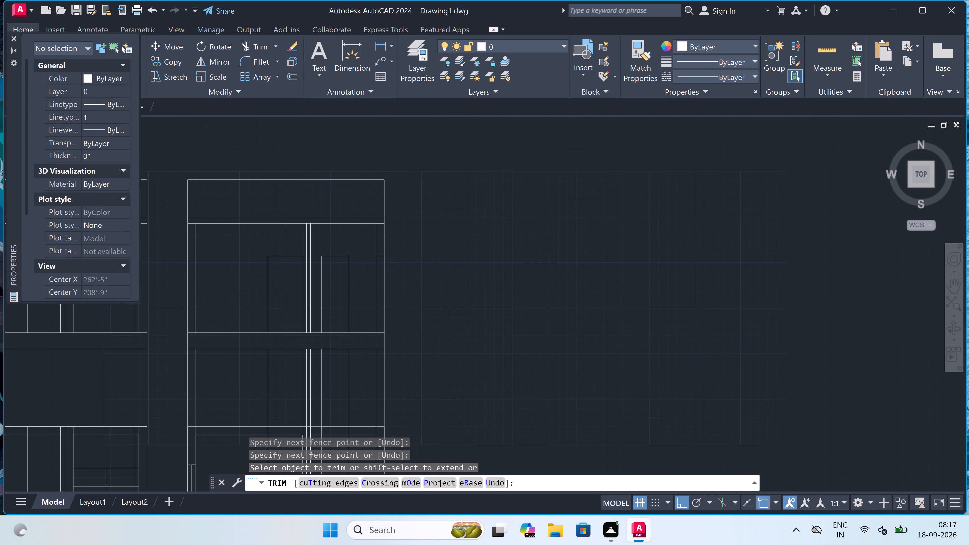
scroll(382, 249, "up", 3)
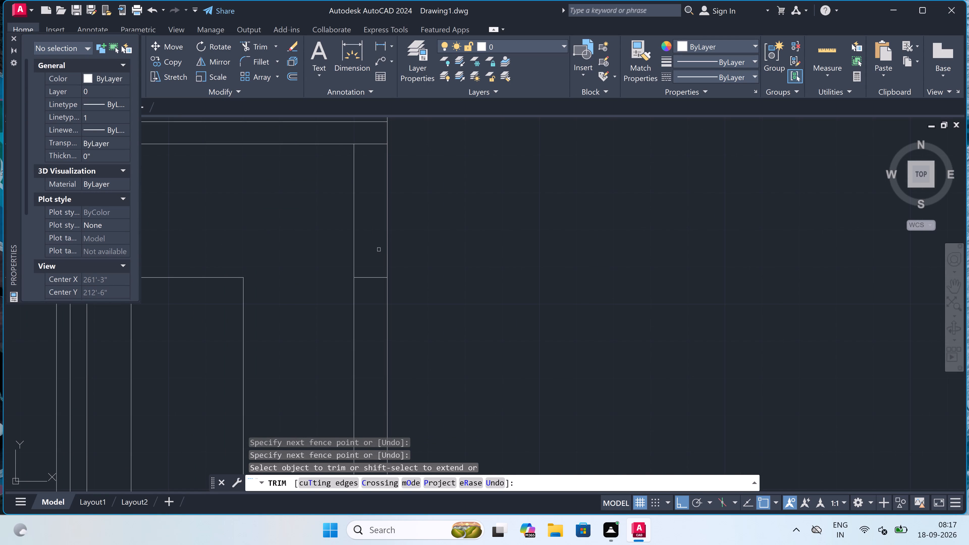
left_click_drag(369, 250, 368, 252)
left_click(362, 293)
scroll(358, 256, "down", 6)
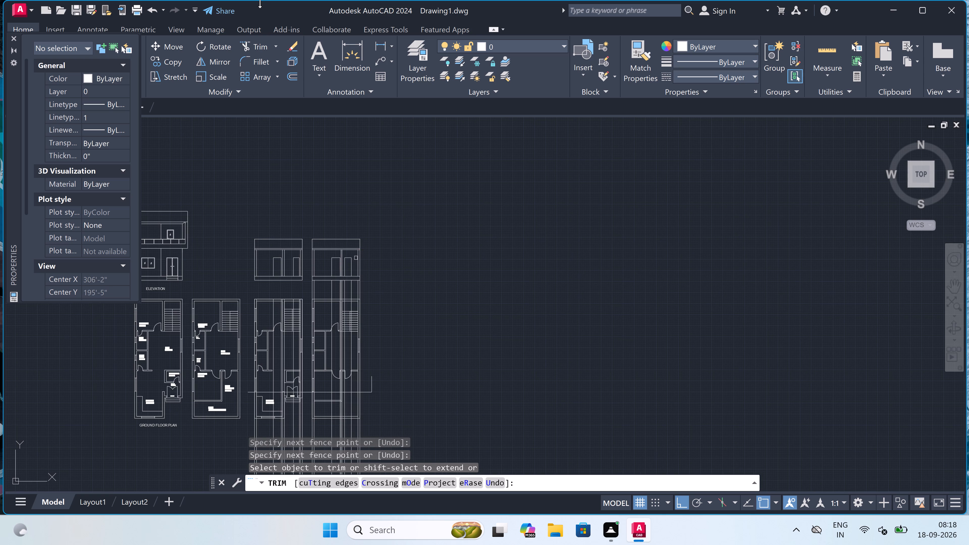
Trim all vertical projection lines between the second section's base slab and the floor plan below it.
scroll(260, 3, "up", 1)
scroll(346, 284, "up", 2)
scroll(299, 278, "up", 1)
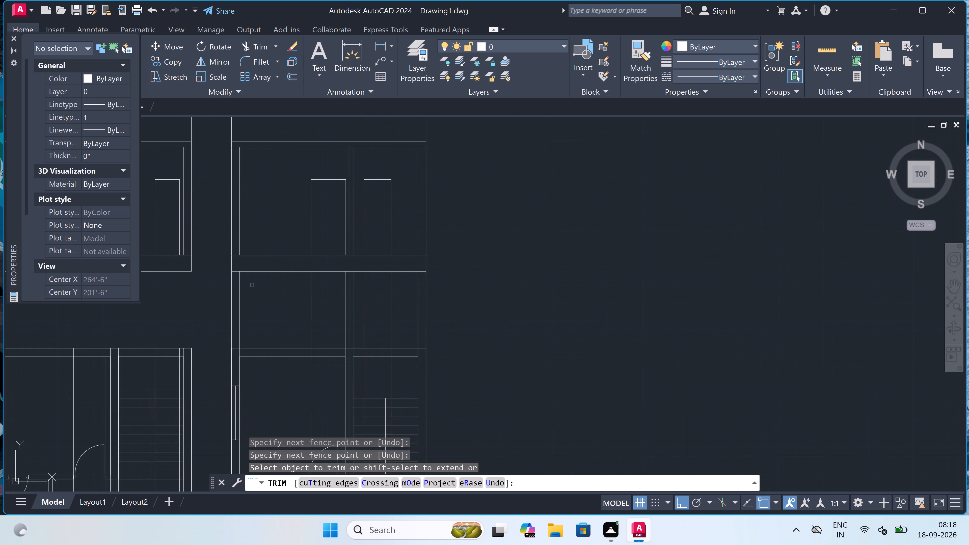
left_click(222, 297)
left_click_drag(447, 301, 450, 298)
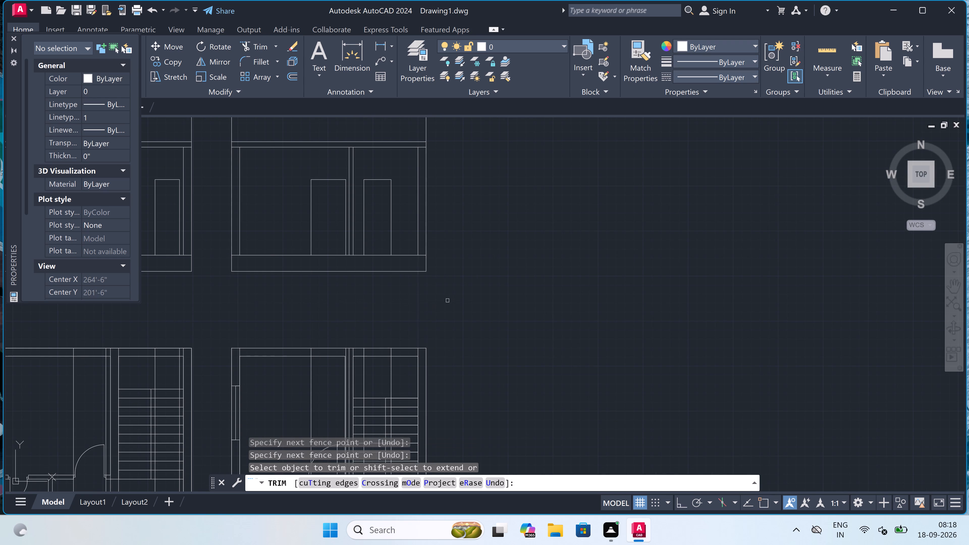
scroll(451, 293, "down", 3)
key("Escape")
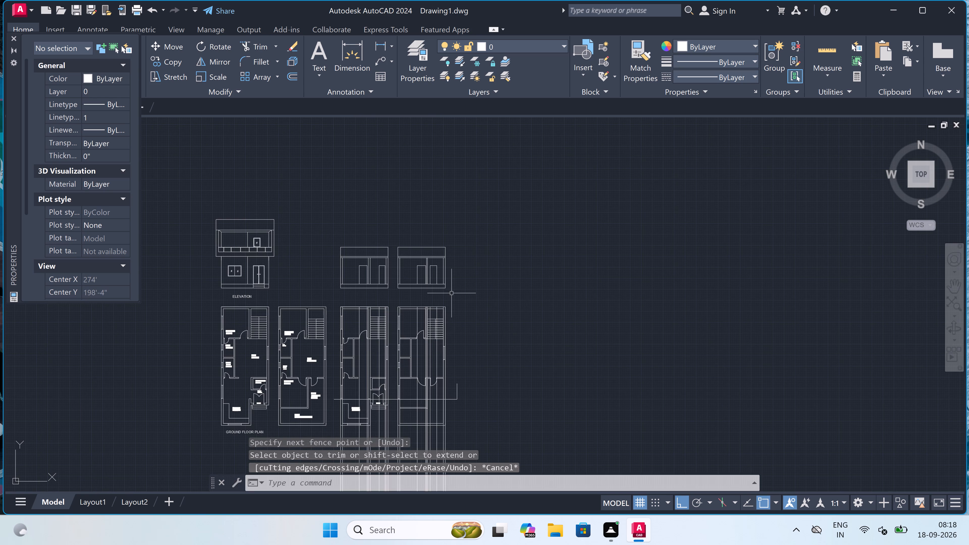
Erase all the leftover projection rays running down through and below the two copied floor plans.
scroll(451, 293, "down", 3)
scroll(0, 0, "up", 2)
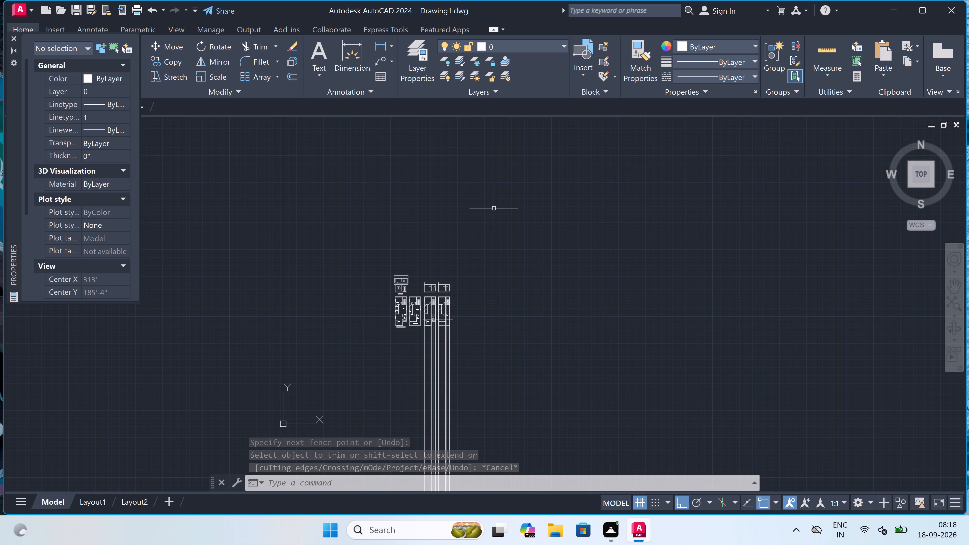
scroll(457, 373, "up", 1)
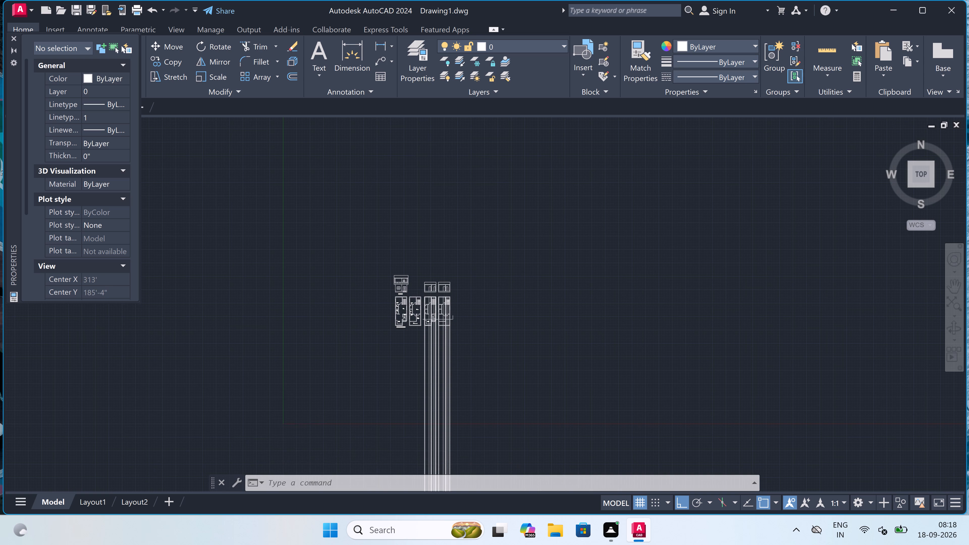
left_click(459, 364)
left_click(324, 409)
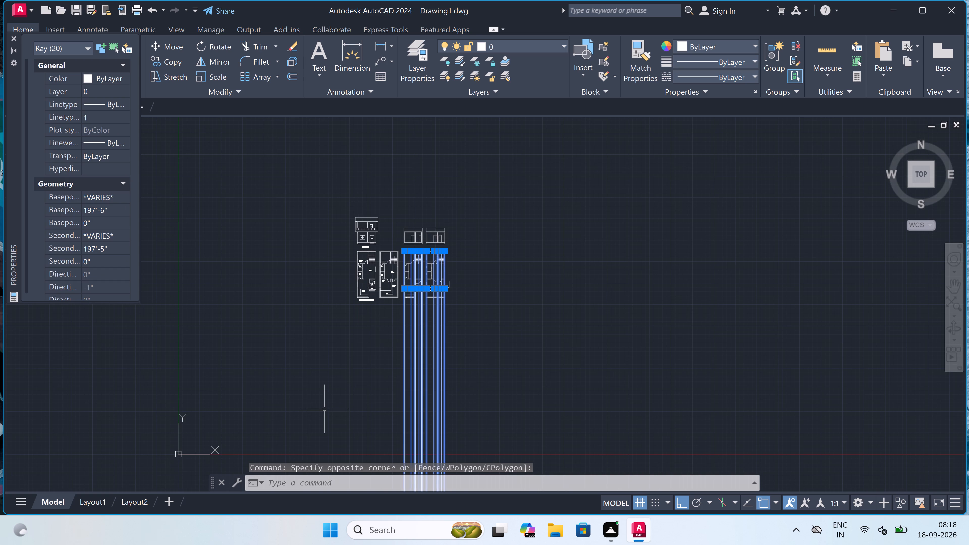
key("Delete")
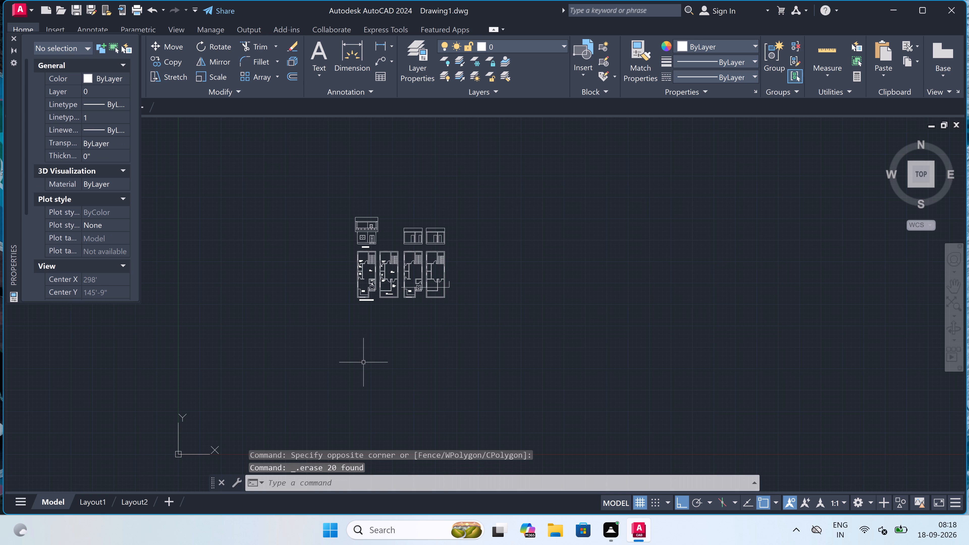
Draw a door jamb line across the upper wall of the second copied plan's small left room, continuing from its midpoint 2" inward and 2' down.
scroll(425, 259, "up", 3)
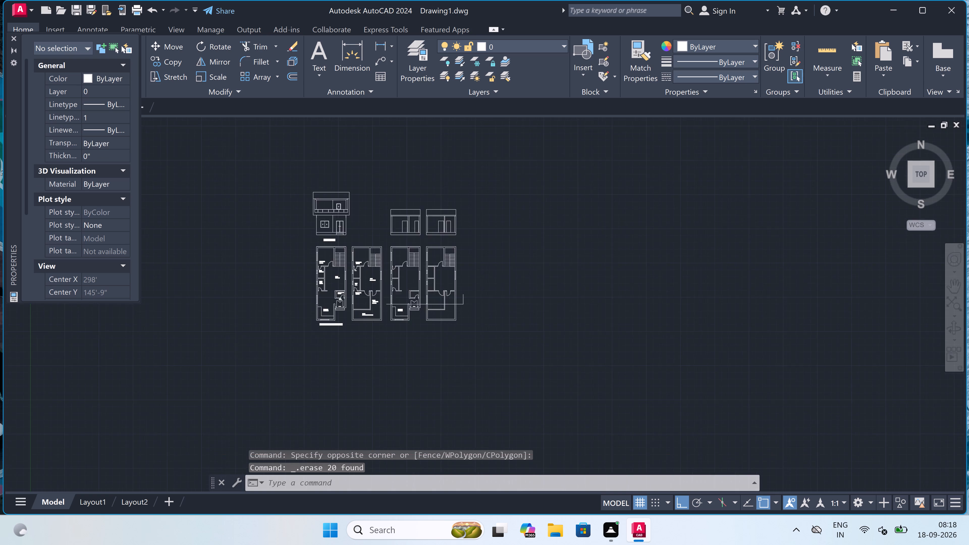
scroll(436, 278, "up", 2)
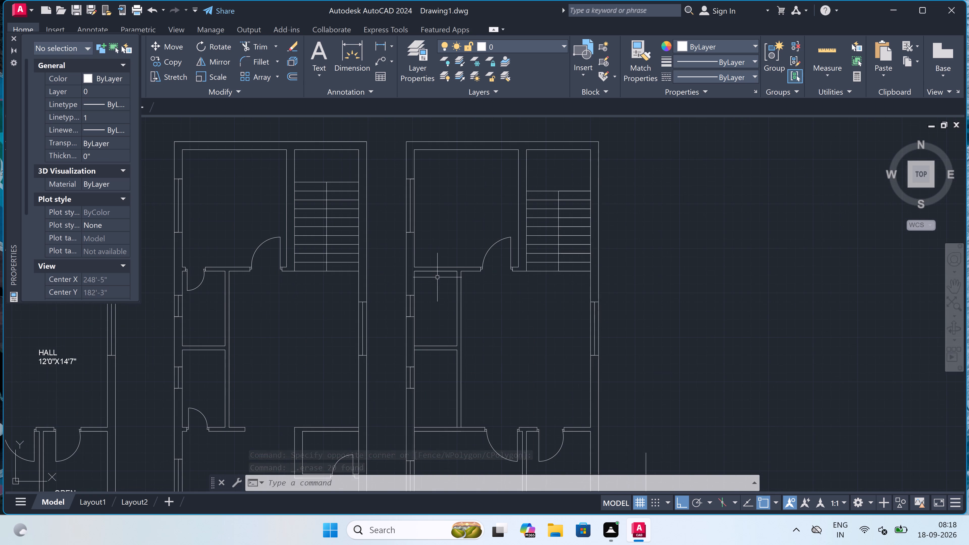
type("L")
key("space")
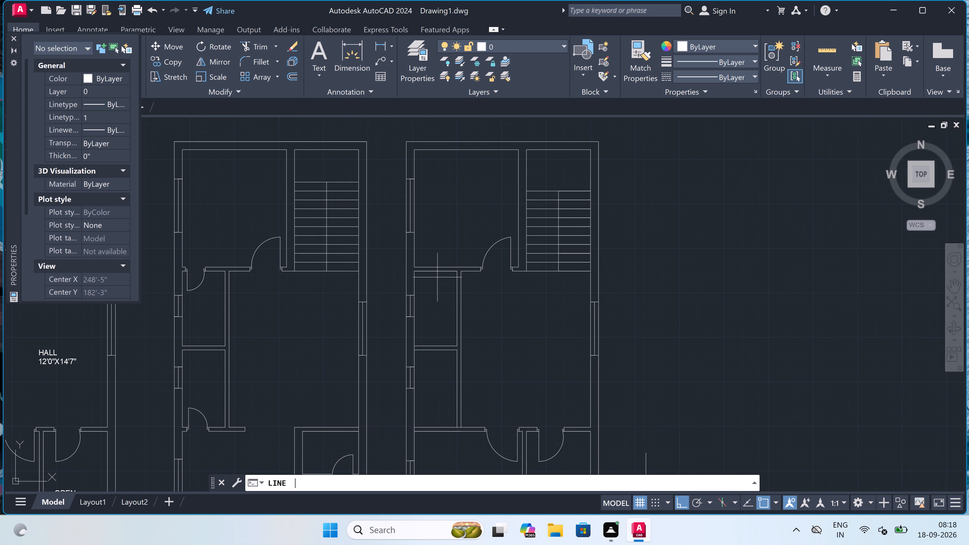
scroll(417, 261, "up", 2)
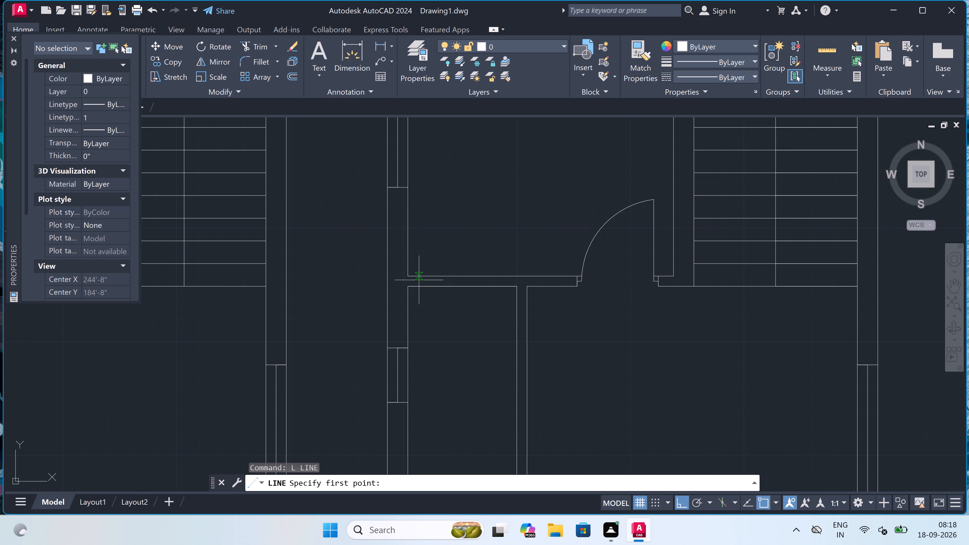
scroll(420, 279, "up", 2)
left_click(419, 272)
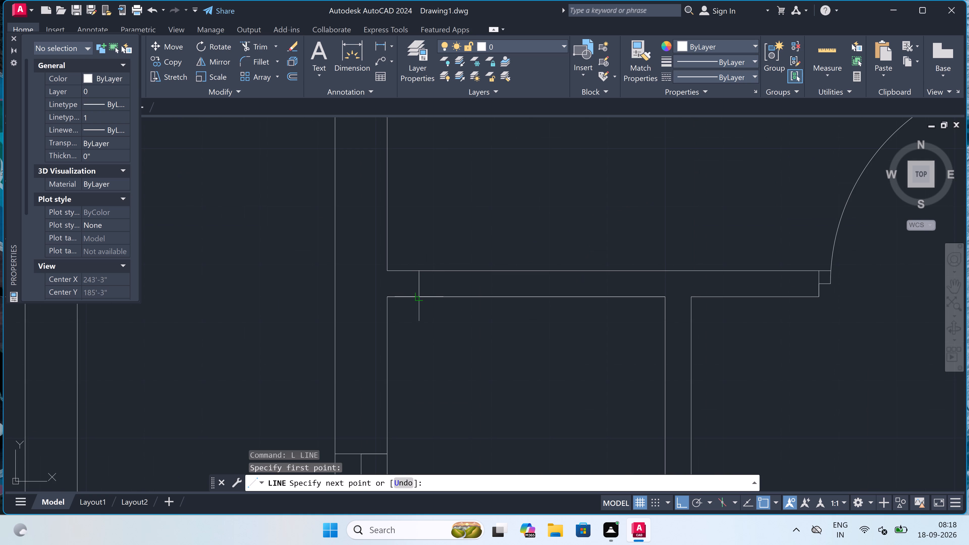
left_click(420, 297)
left_click(421, 283)
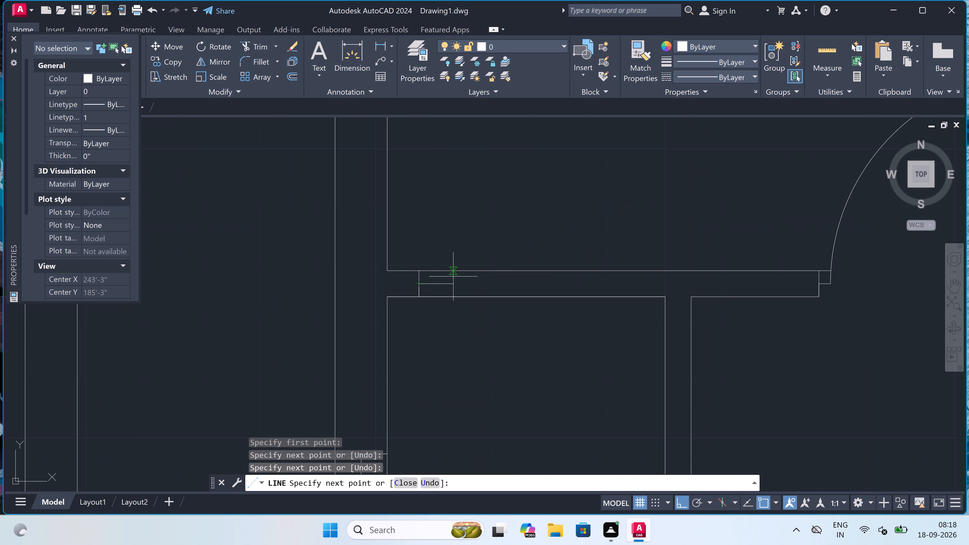
key("1")
key("BackSpace")
type("2\"")
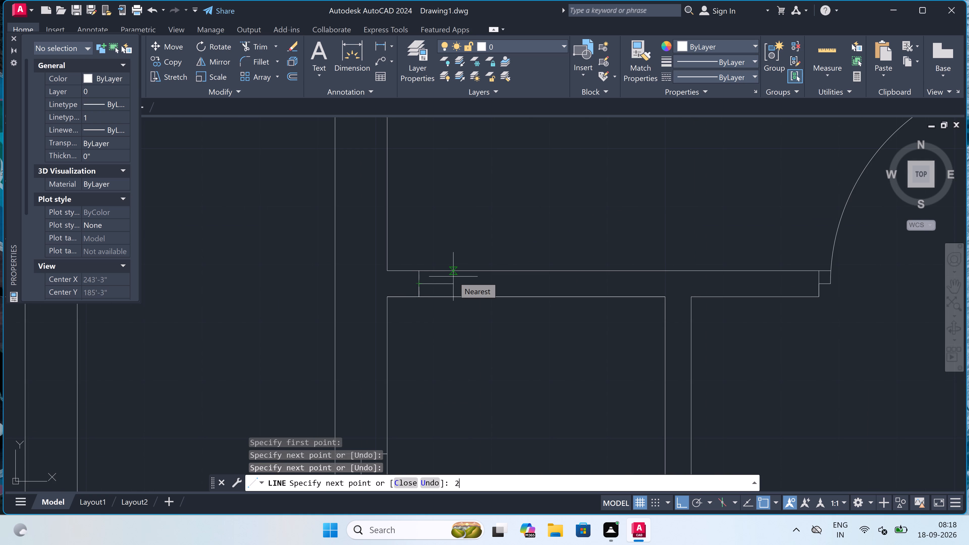
key("space")
type("2'")
key("space")
key("Escape")
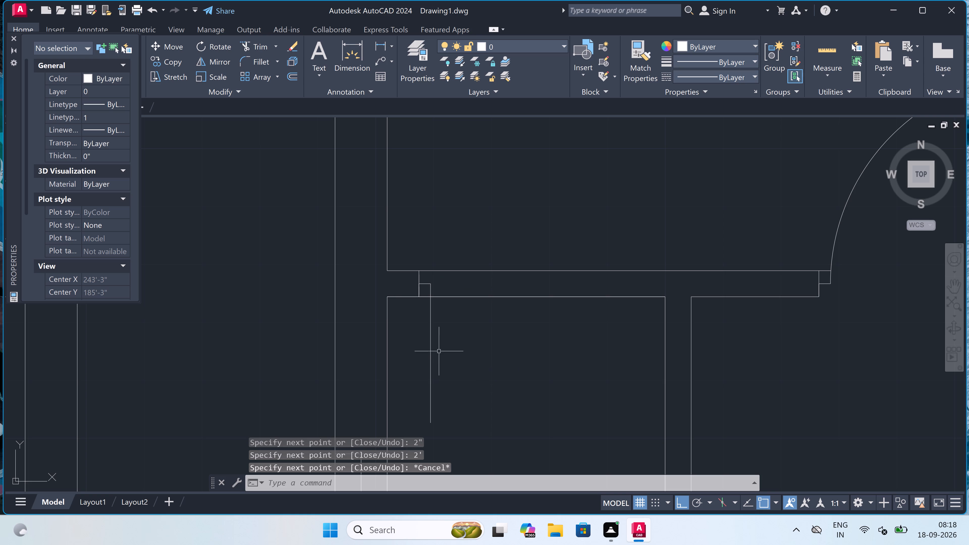
Draw the opposite jamb line across the small room's upper wall, with a 2" stub from its midpoint toward the first jamb.
key("space")
left_click(545, 272)
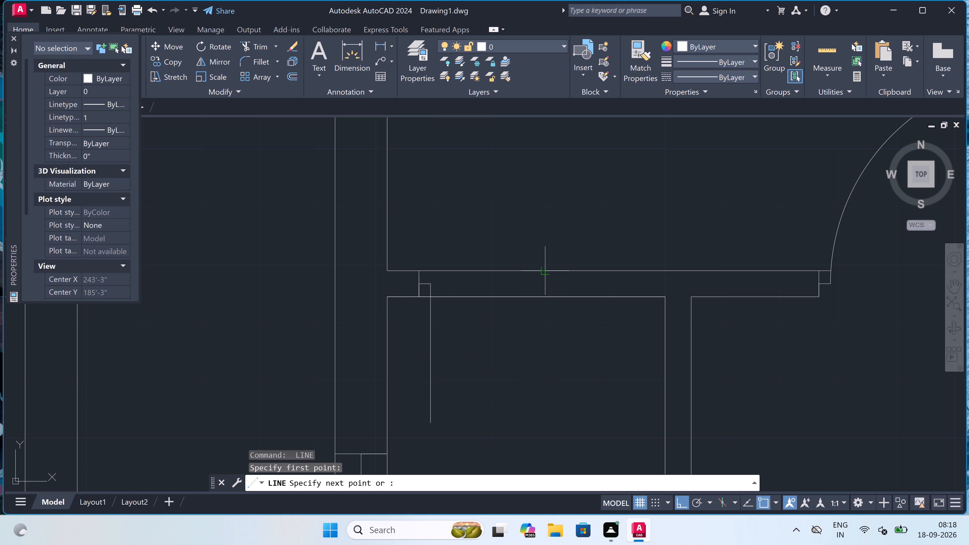
left_click(544, 299)
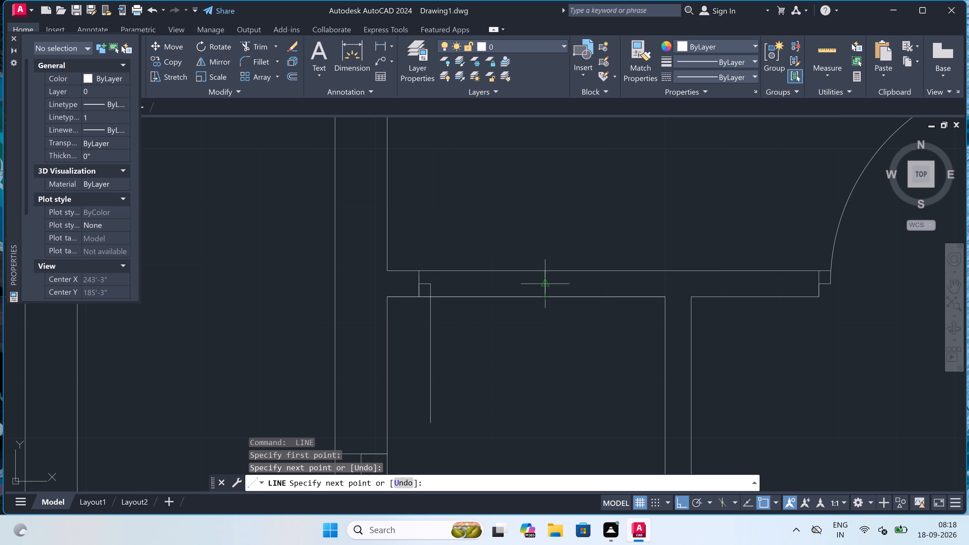
left_click(548, 285)
key("2")
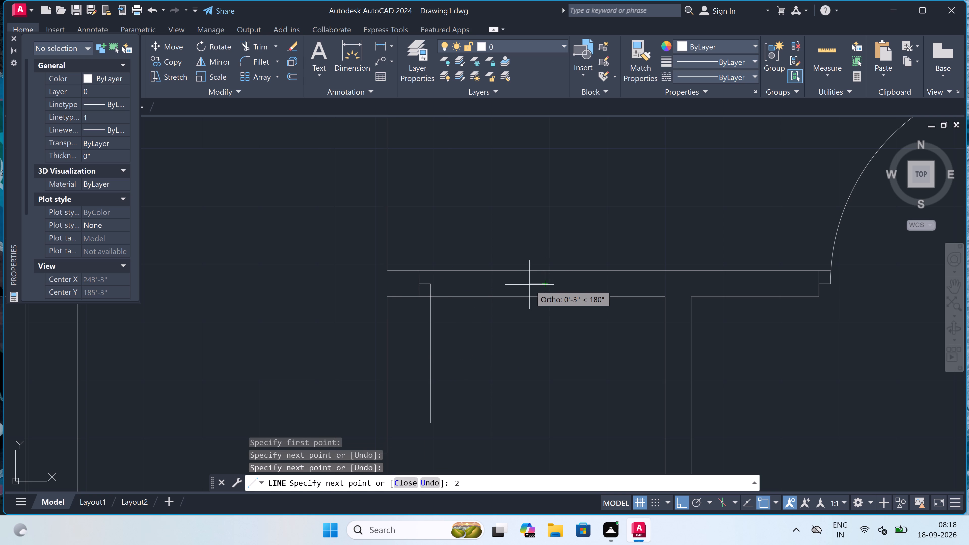
type("\"")
key("space")
key("Escape")
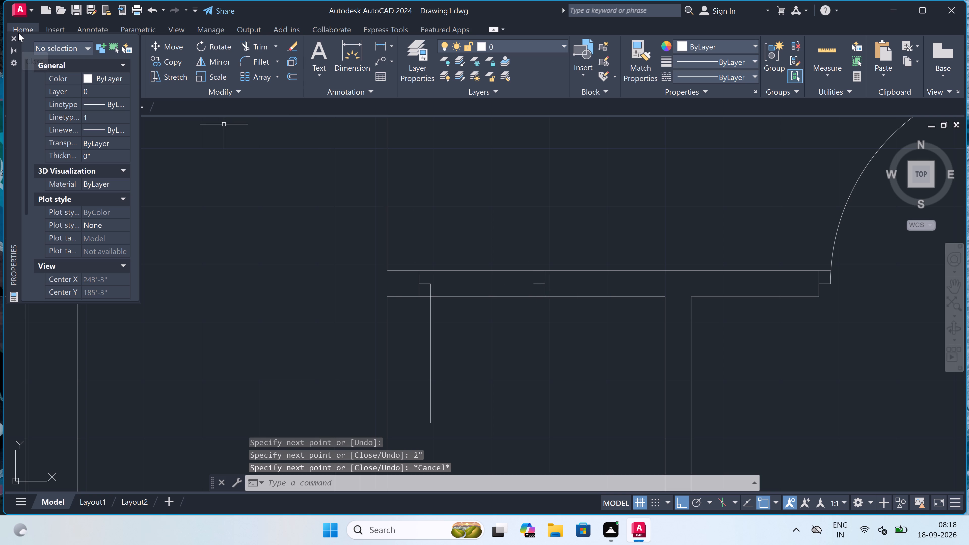
Draw the door swing with a Start, End, Direction arc from the leaf's lower end to the opposite jamb's stub.
left_click(11, 38)
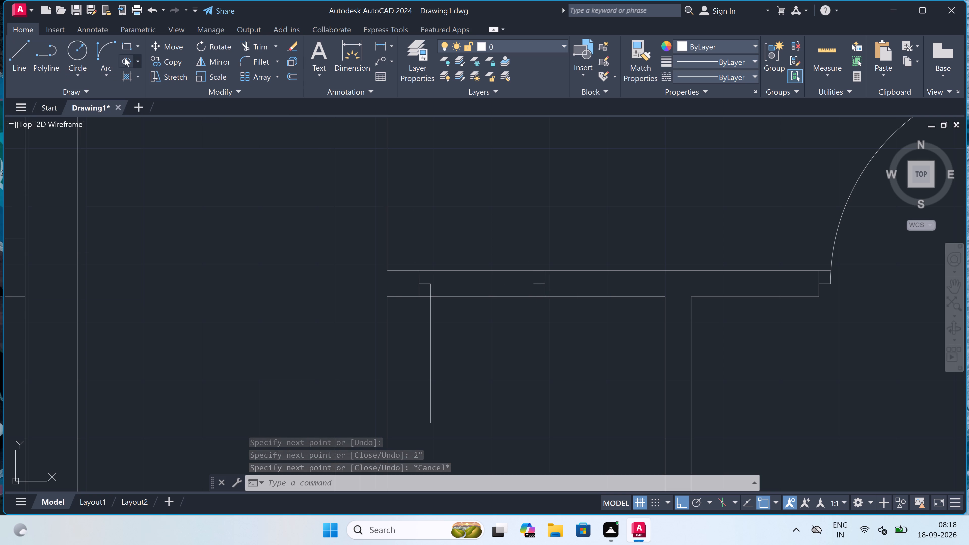
left_click(107, 64)
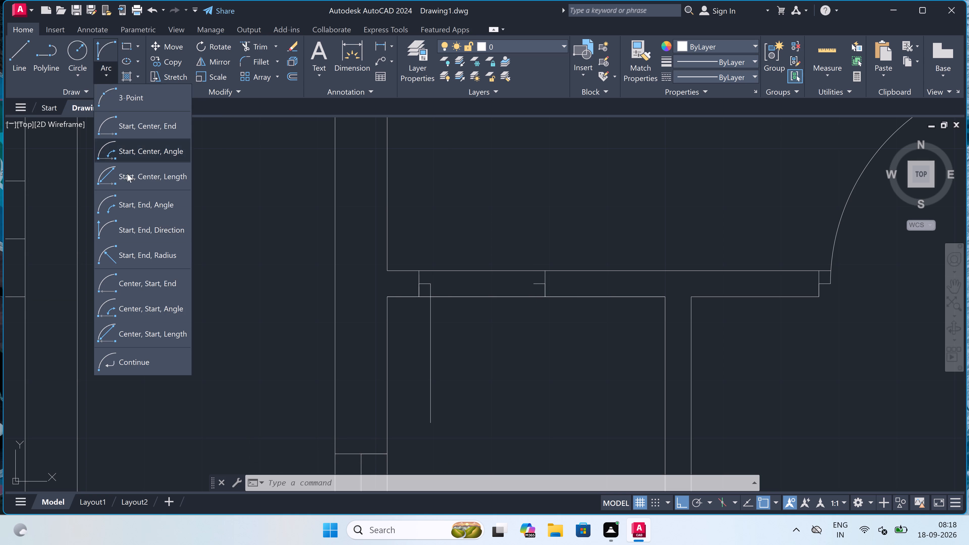
left_click(135, 225)
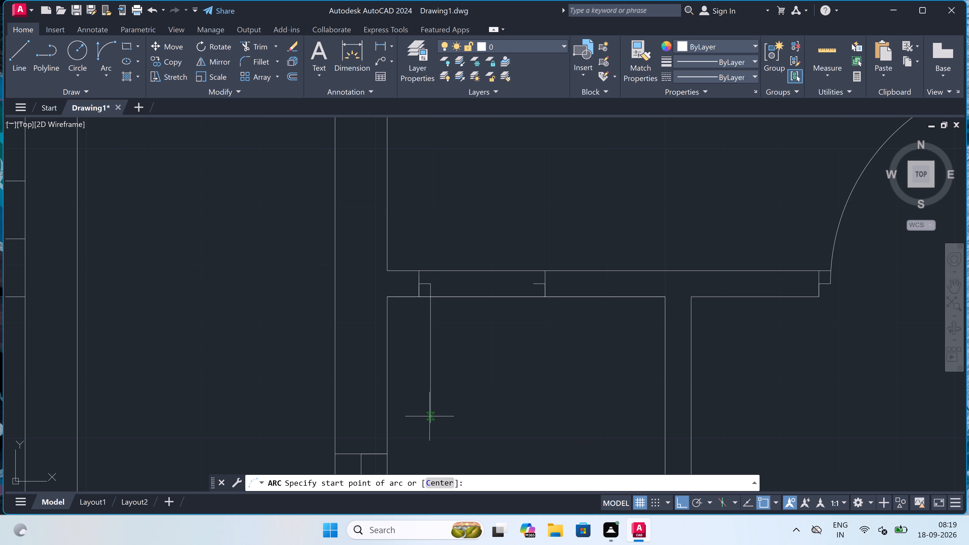
left_click(432, 426)
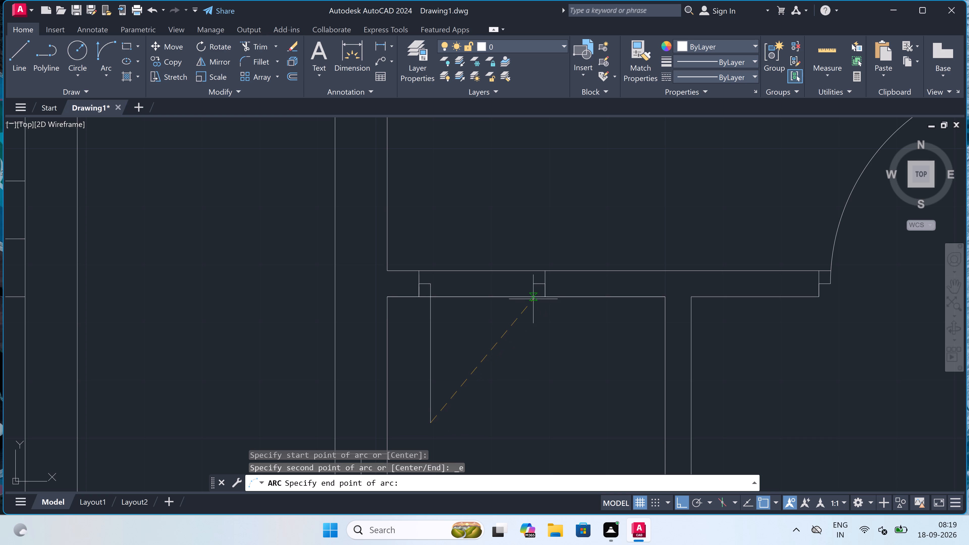
left_click(533, 287)
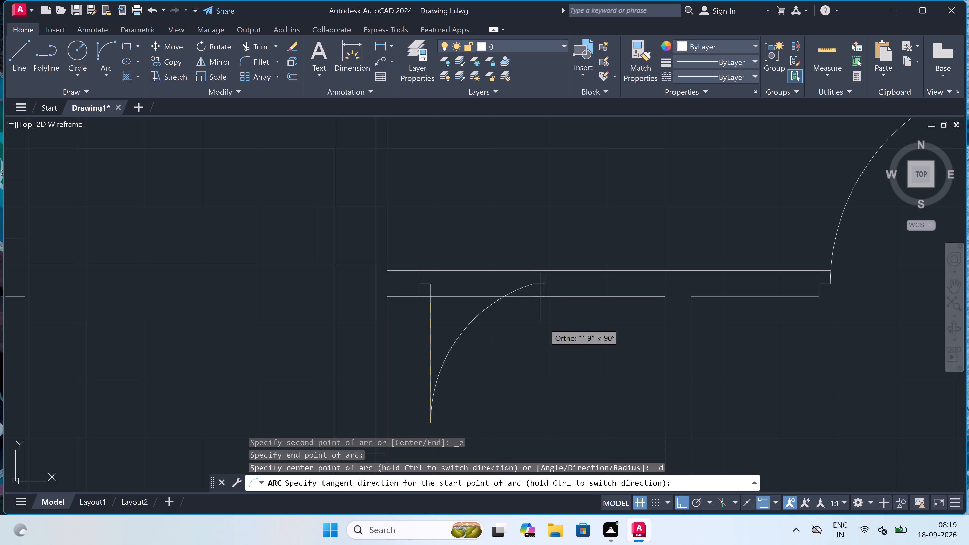
left_click(553, 353)
Draw a jamb line across the bottom wall of the lower small room in the second copied plan, continuing from its midpoint 2" inward and 2' up.
scroll(529, 278, "down", 6)
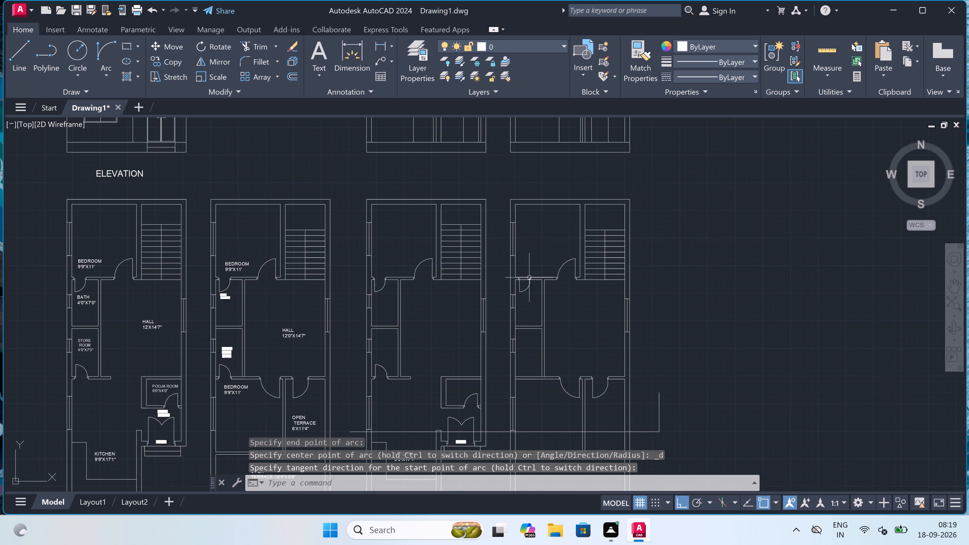
scroll(529, 278, "down", 1)
scroll(528, 318, "up", 4)
scroll(558, 289, "down", 2)
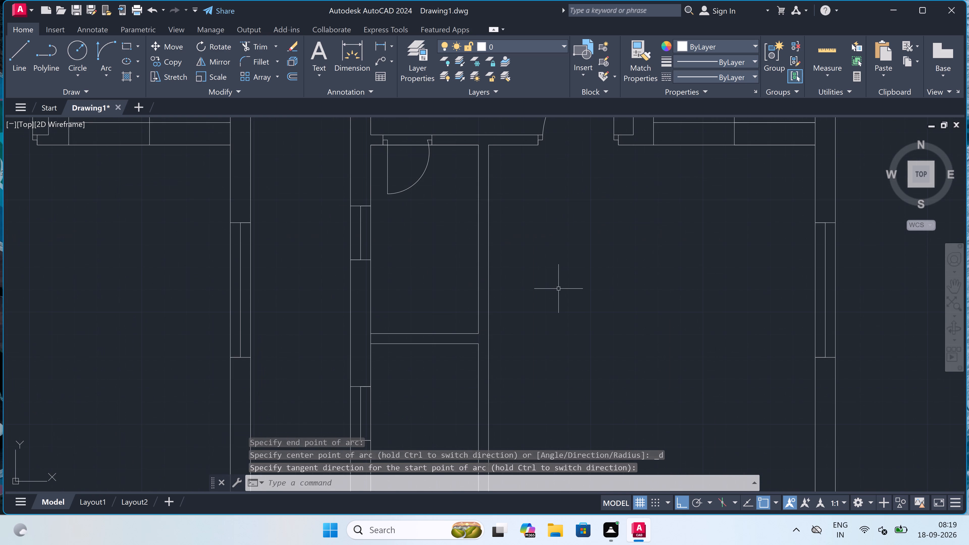
scroll(558, 287, "down", 1)
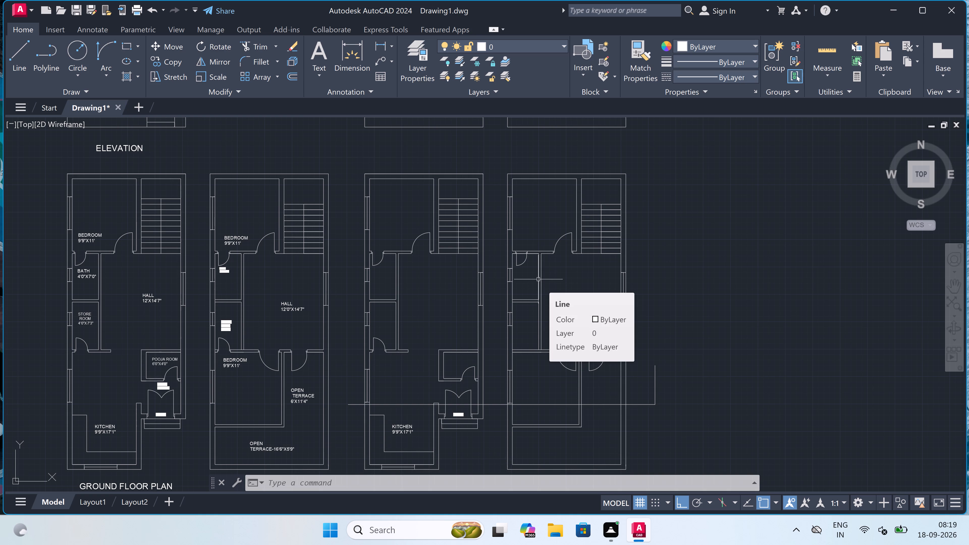
key("l")
key("space")
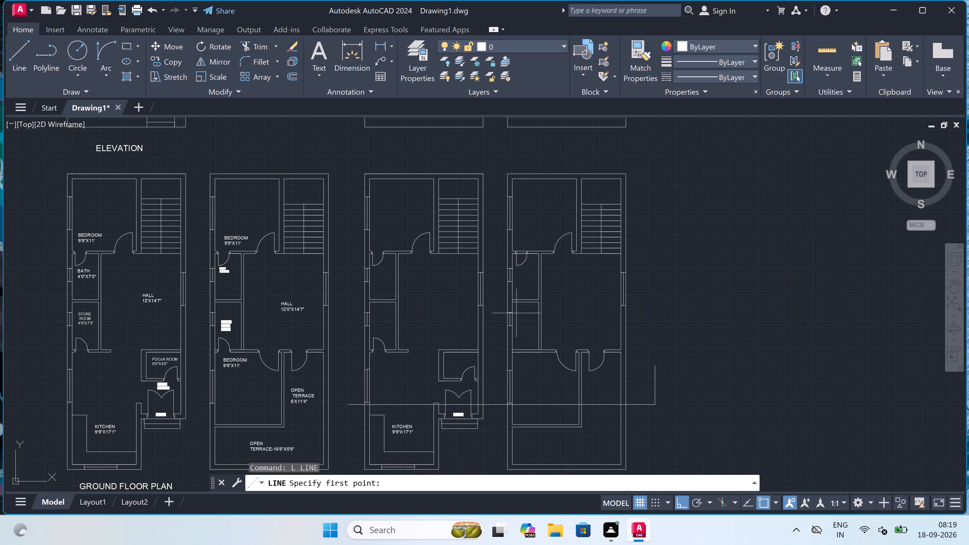
scroll(2, 6, "up", 3)
scroll(524, 363, "up", 3)
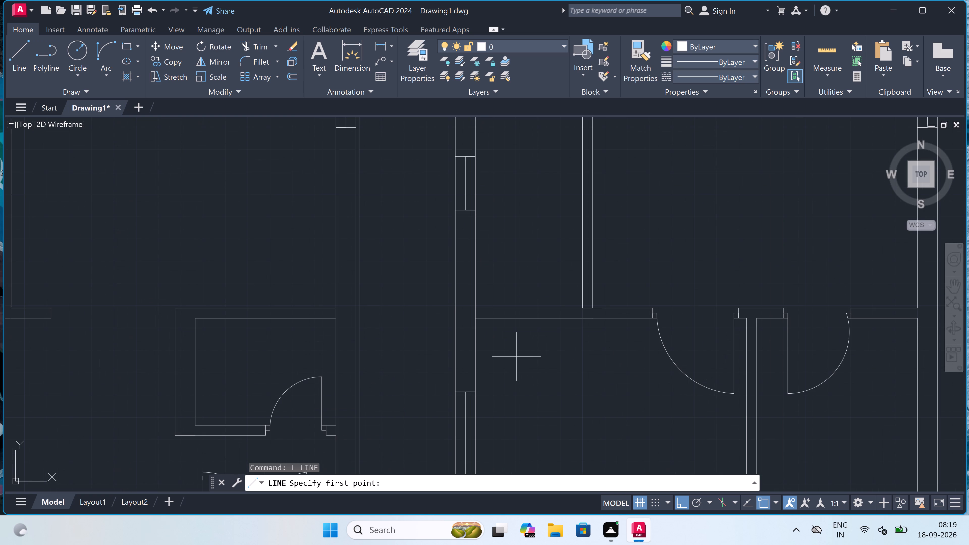
scroll(497, 302, "up", 1)
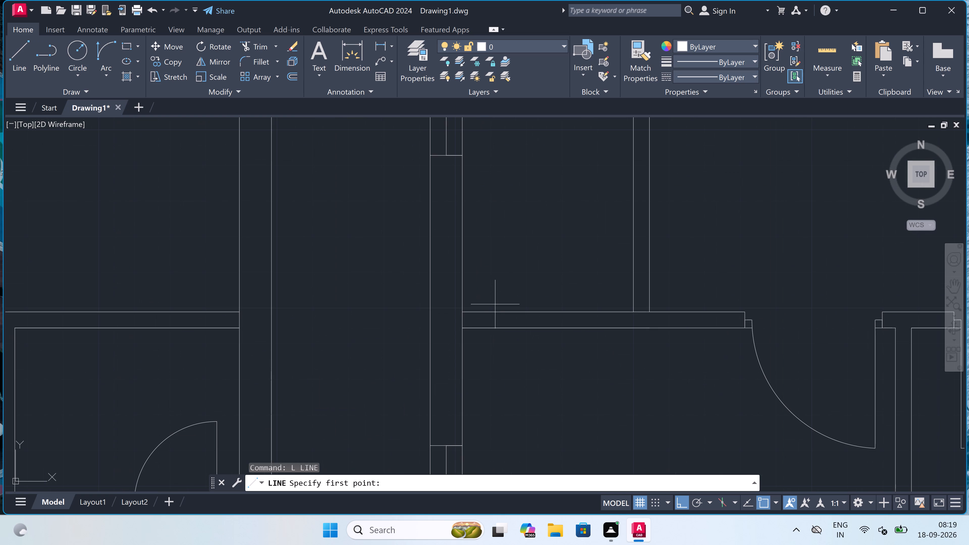
left_click(488, 310)
left_click(489, 325)
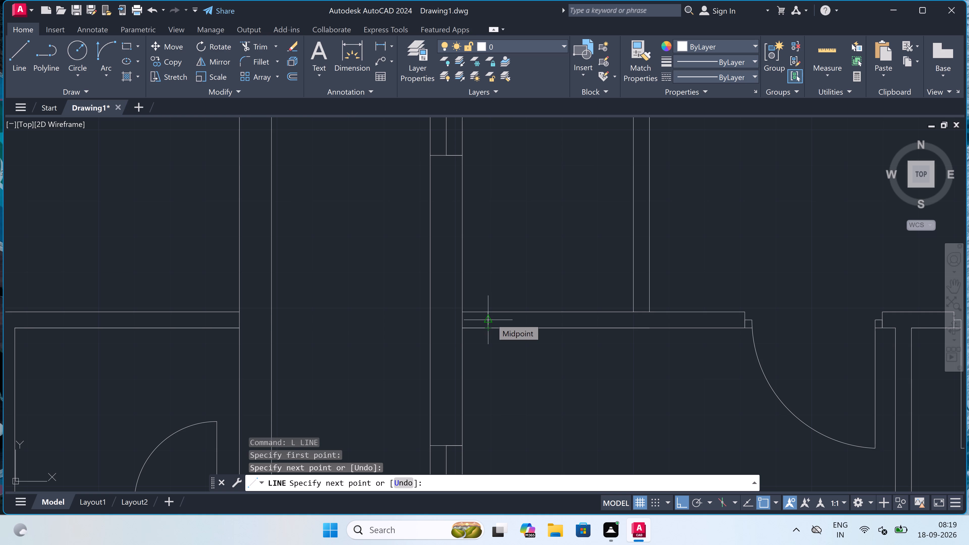
left_click(491, 319)
type("2\"")
key("space")
type("2'")
key("space")
key("Escape")
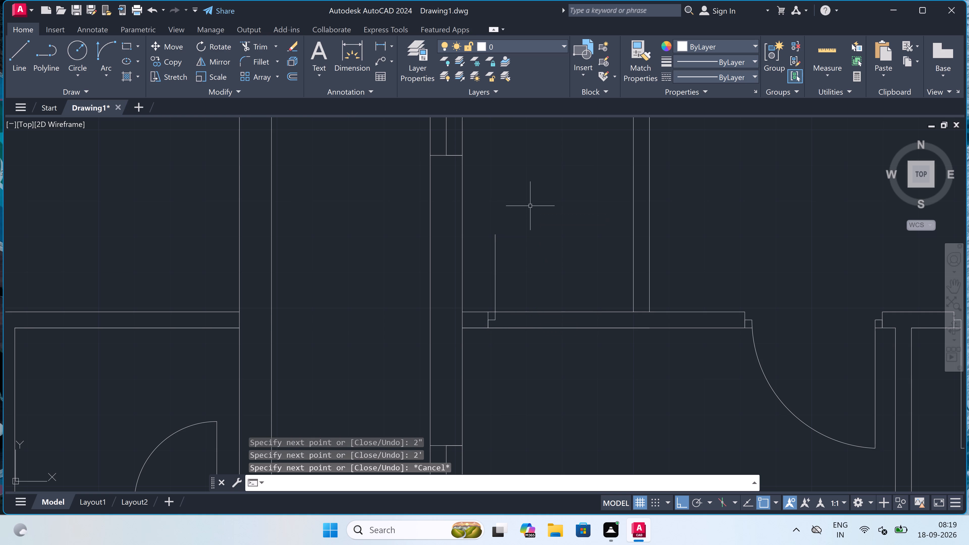
Draw the opposite jamb line across that bottom wall, with a 2" stub from its midpoint toward the first jamb.
key("space")
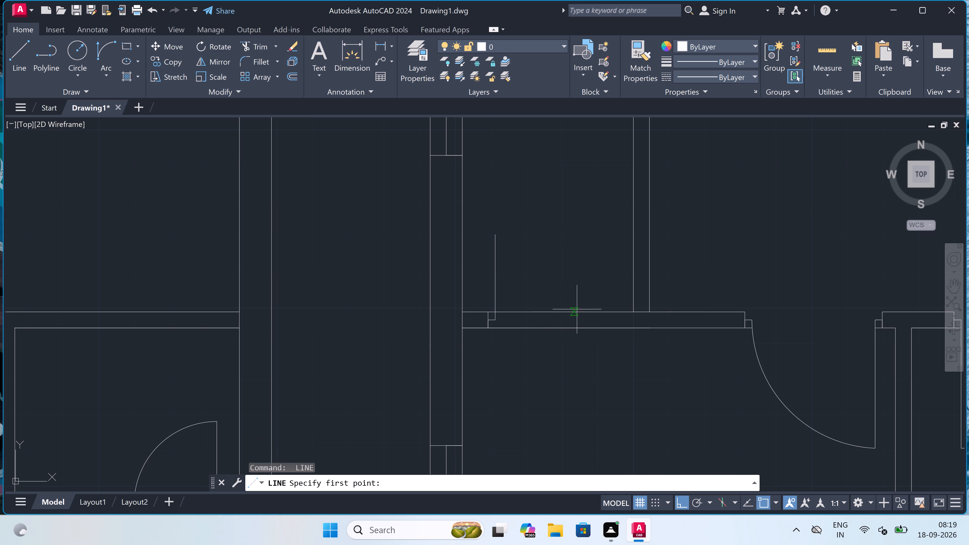
left_click(568, 311)
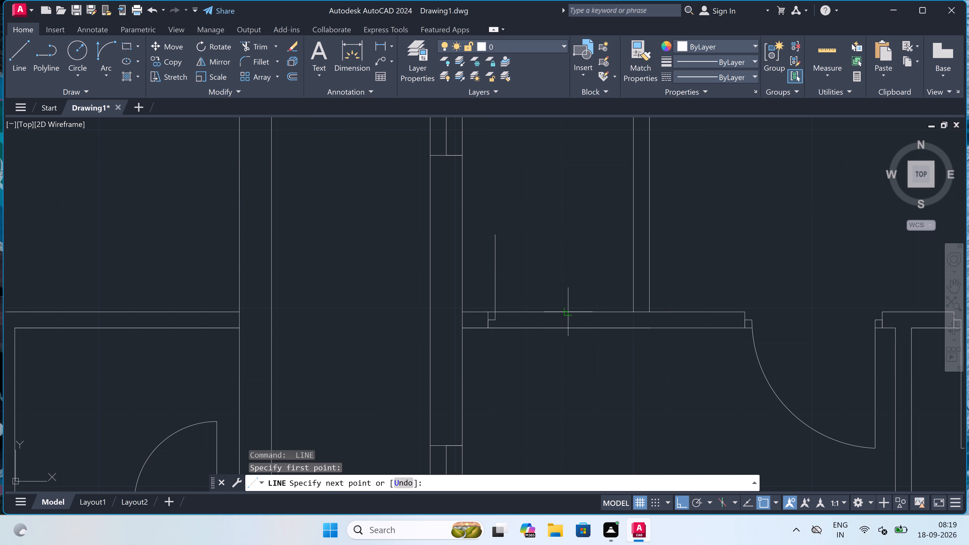
scroll(567, 320, "up", 2)
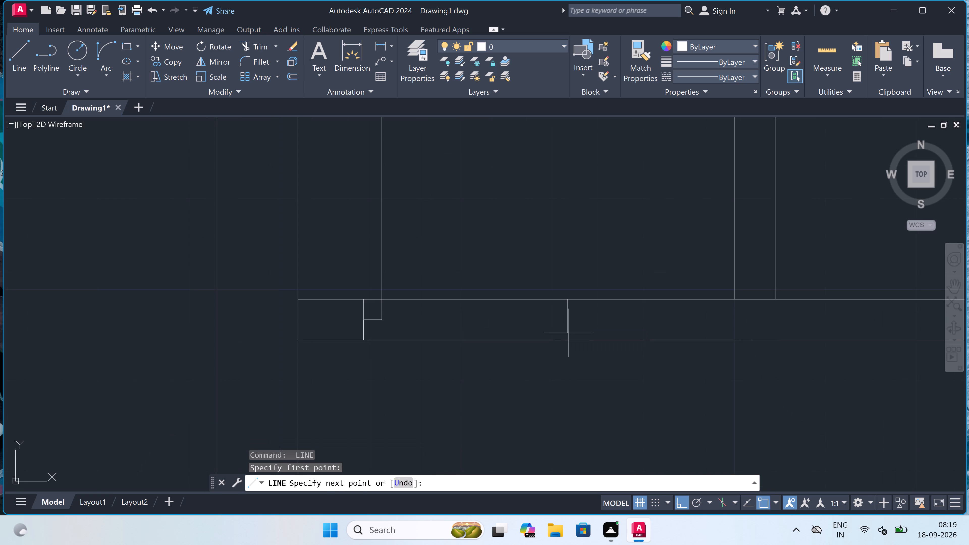
left_click(568, 338)
left_click(568, 319)
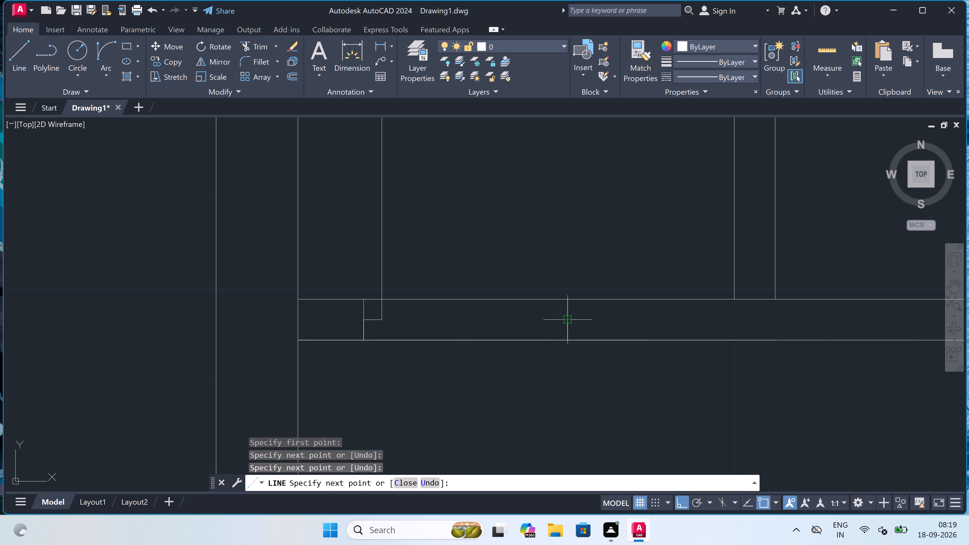
type("2\"")
key("space")
key("Escape")
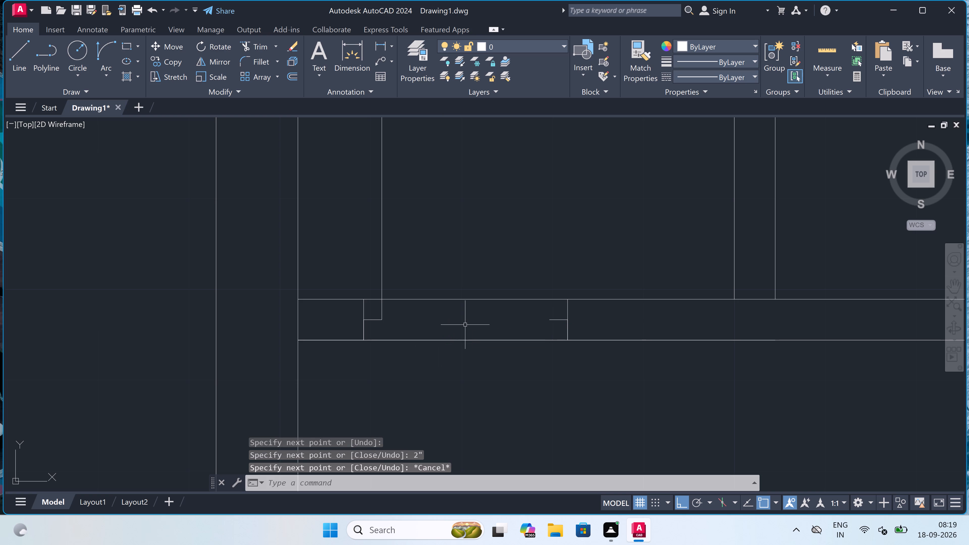
Draw the lower door's swing with a Start, End, Direction arc from the leaf's upper end to the opposite stub.
left_click(105, 51)
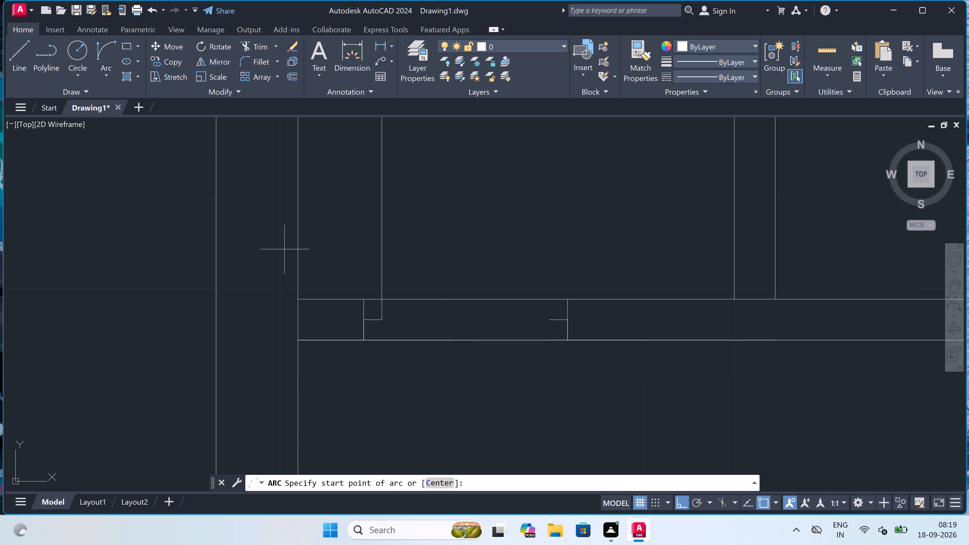
scroll(302, 265, "down", 2)
scroll(326, 212, "up", 1)
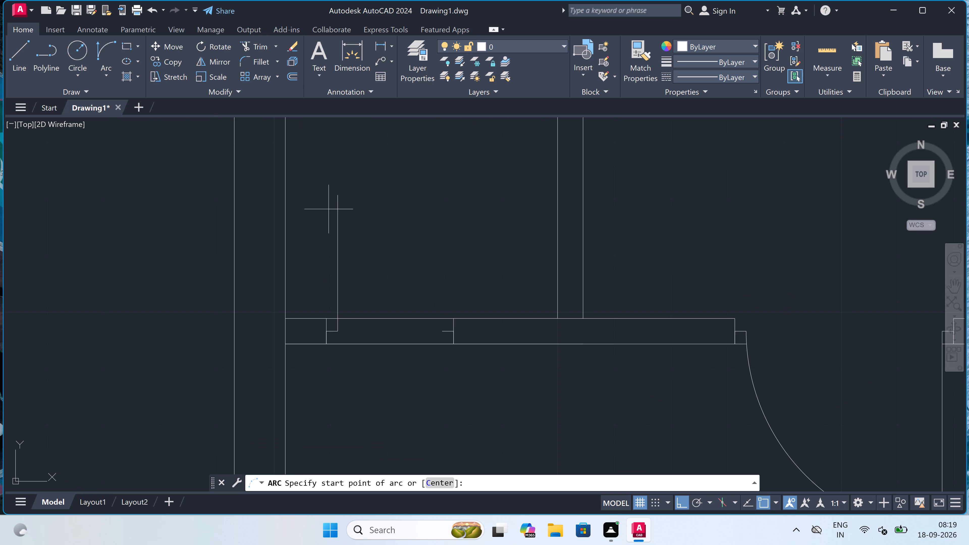
left_click(339, 195)
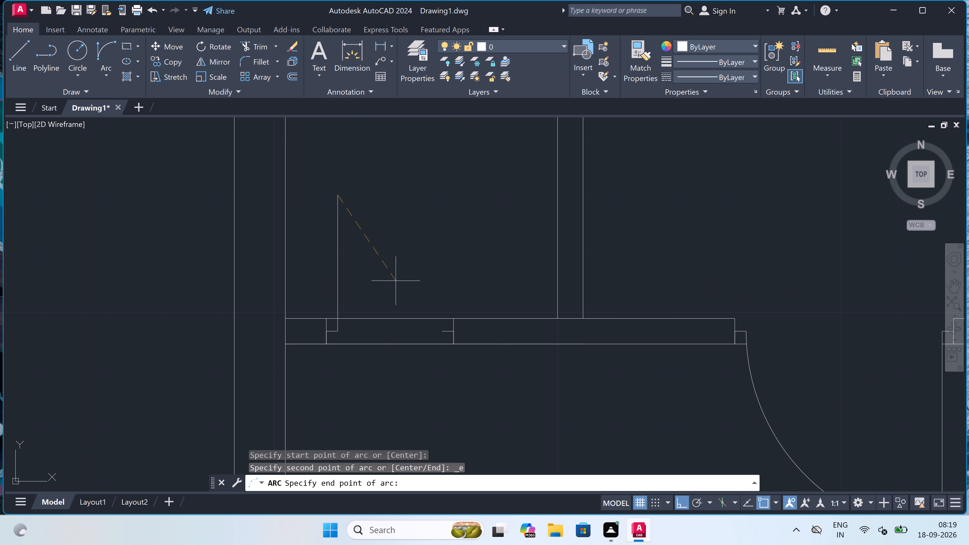
left_click(445, 334)
left_click(469, 261)
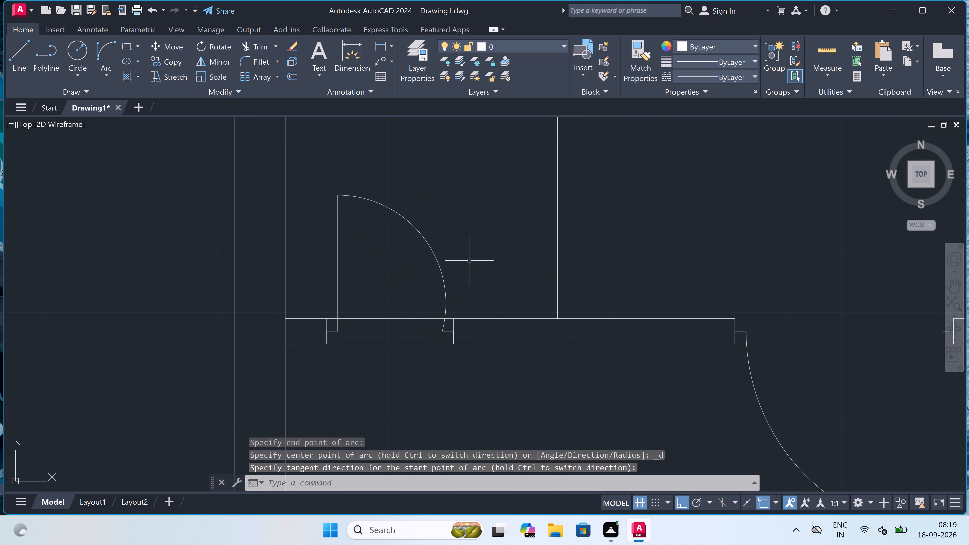
Trim the wall lines crossing both new door openings, first in the lower small room and then in the upper one.
key("t")
key("r")
key("space")
left_click_drag(408, 270, 408, 273)
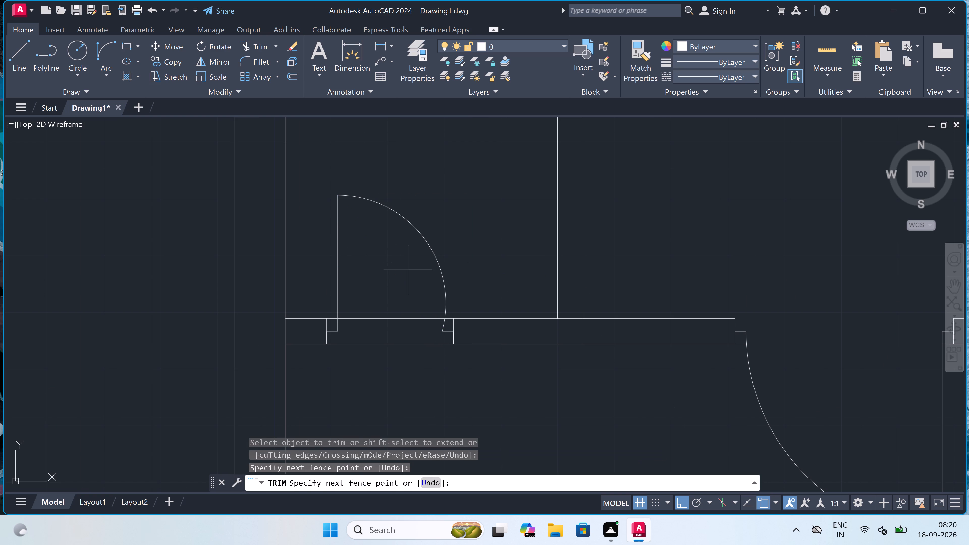
left_click(385, 377)
scroll(388, 374, "down", 3)
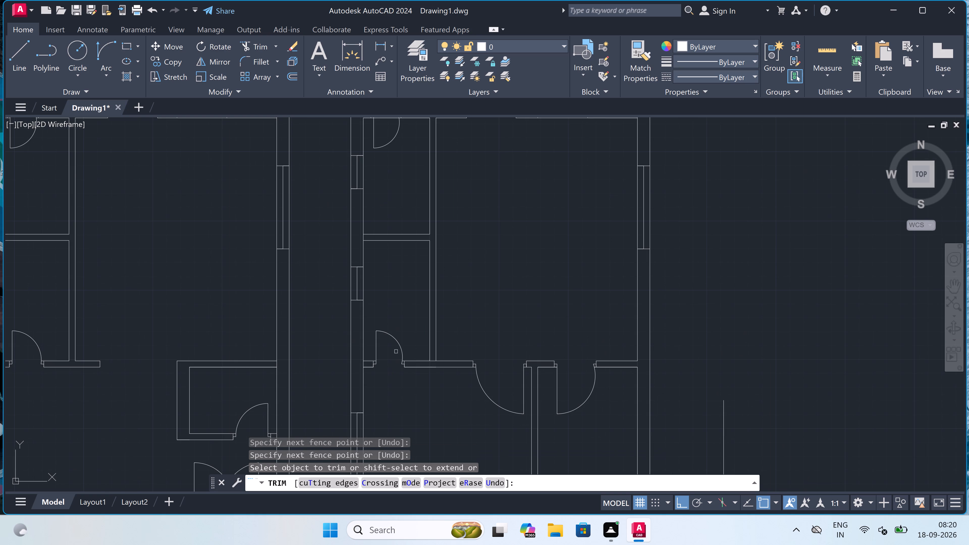
scroll(394, 288, "down", 3)
scroll(387, 242, "up", 4)
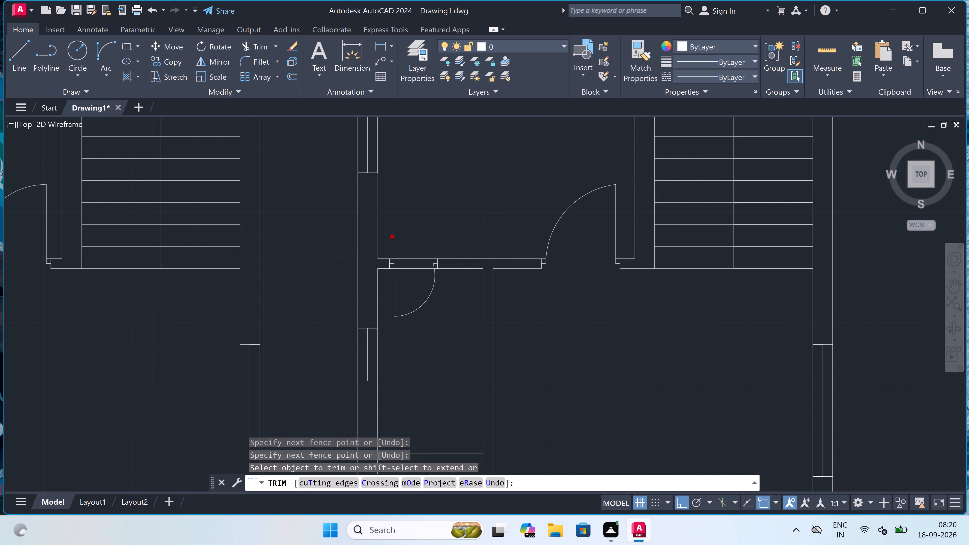
scroll(414, 278, "up", 2)
left_click(414, 278)
left_click(414, 205)
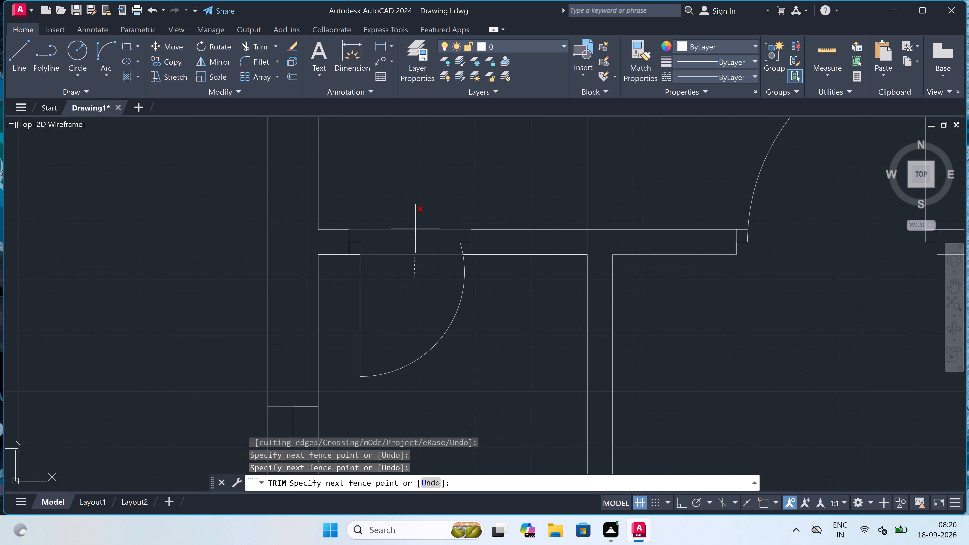
key("Escape")
Draw vertical construction lines through both jambs of the lower small room's door in the second copied plan.
scroll(413, 212, "down", 6)
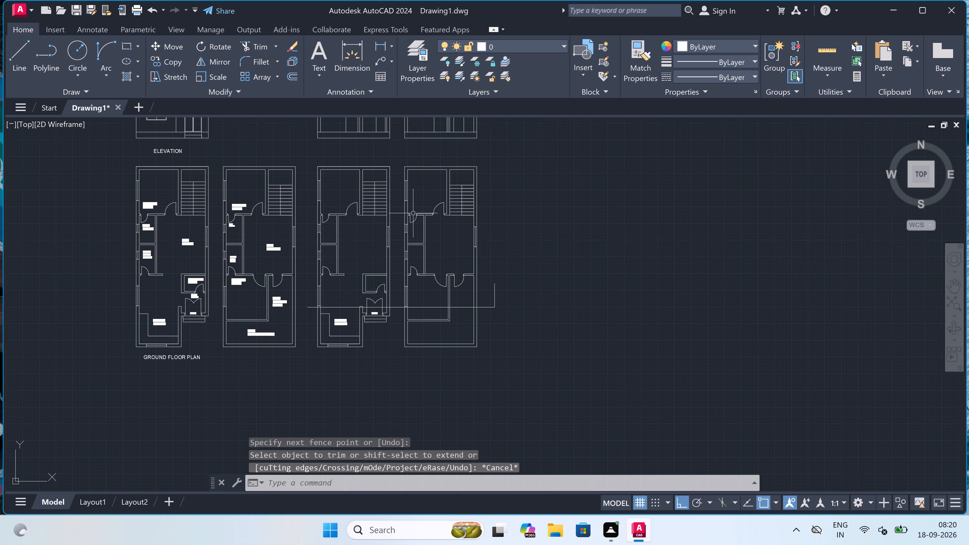
scroll(415, 290, "up", 3)
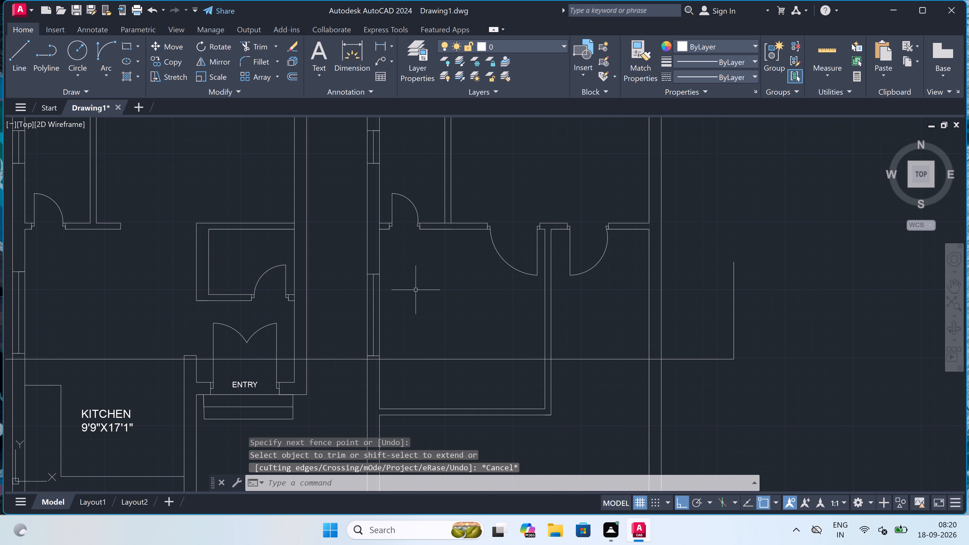
type("XL")
key("space")
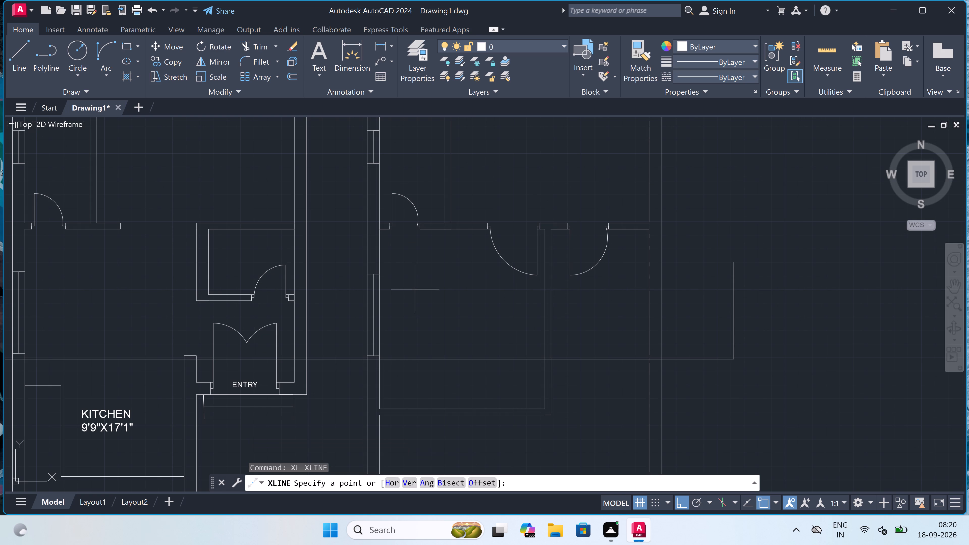
left_click(409, 482)
scroll(407, 477, "down", 2)
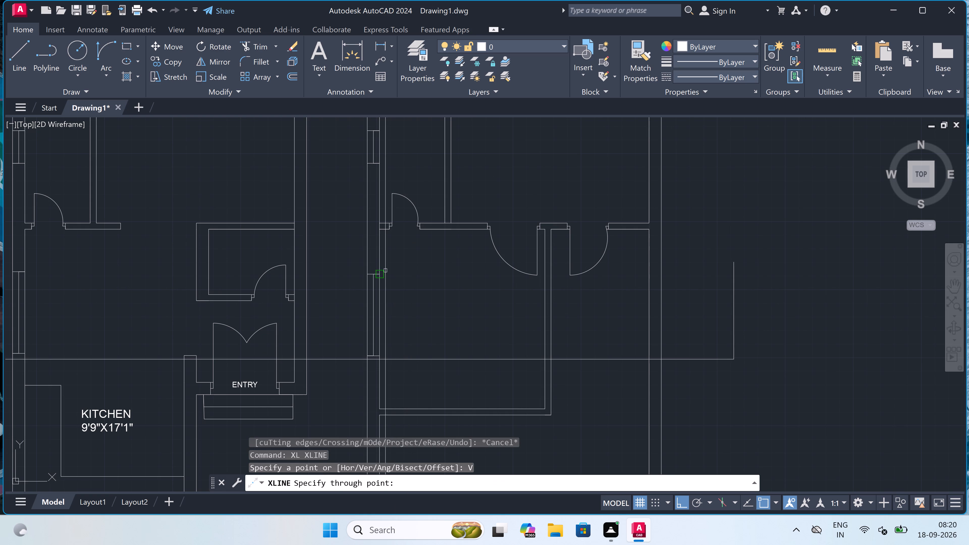
scroll(399, 215, "up", 4)
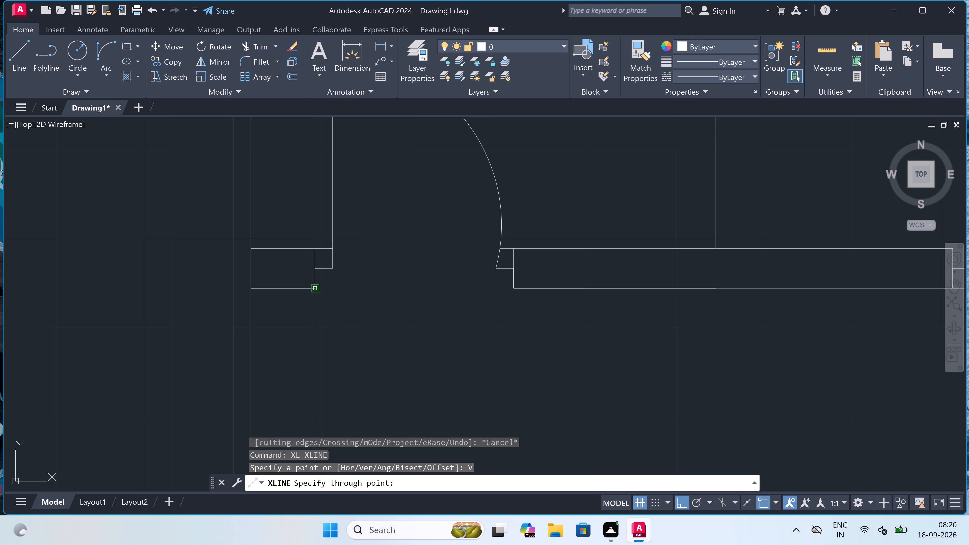
left_click(314, 285)
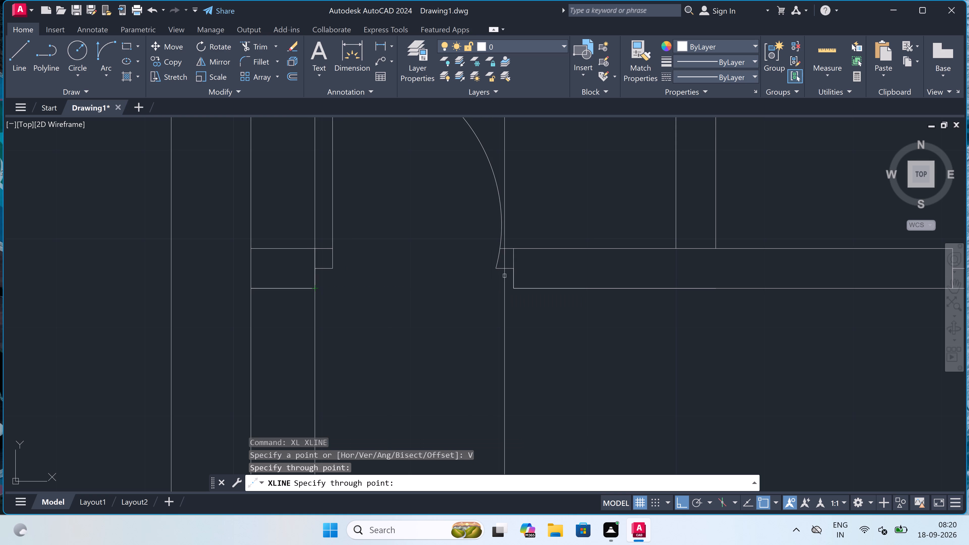
left_click(513, 290)
key("Escape")
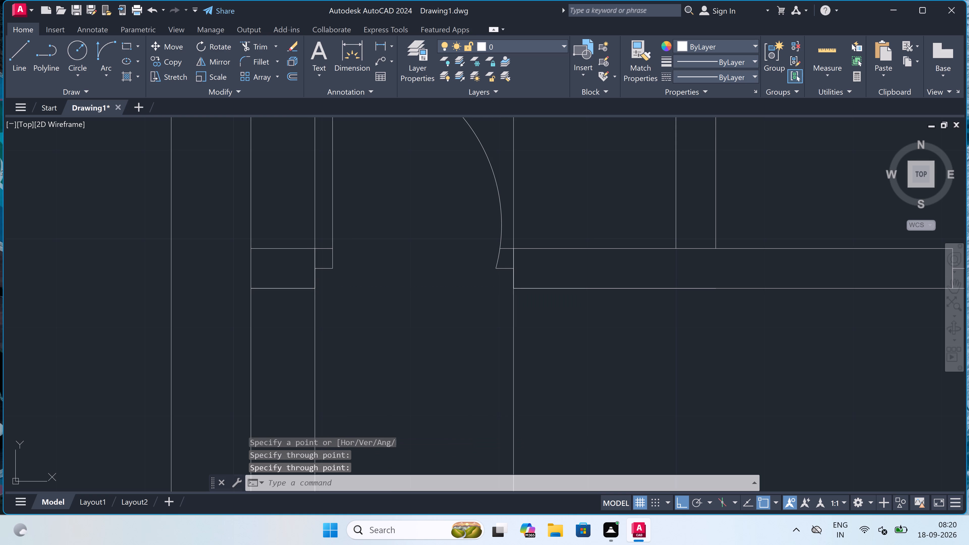
Draw the door head line between the two construction lines in the second section, level with the existing door heads.
scroll(449, 303, "down", 7)
scroll(453, 249, "down", 3)
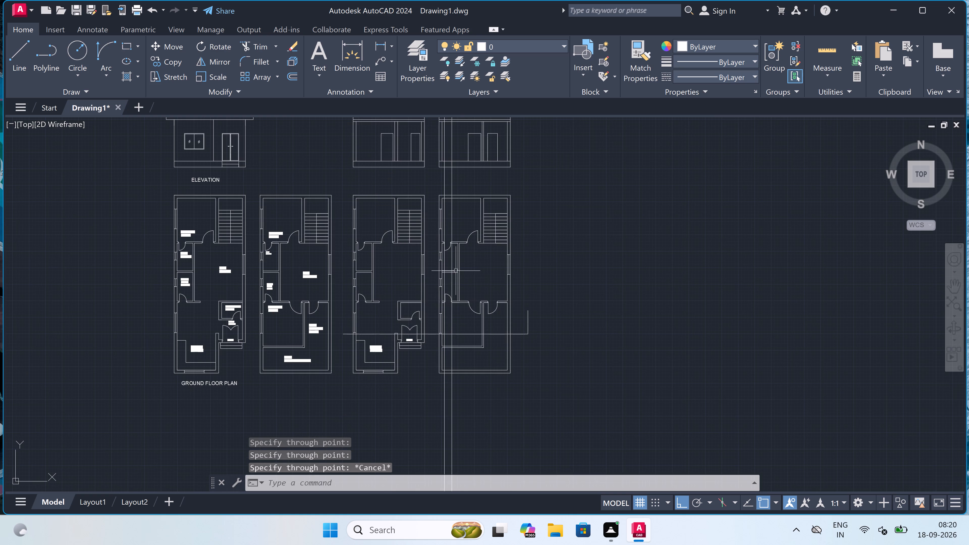
scroll(453, 227, "up", 4)
scroll(434, 193, "up", 3)
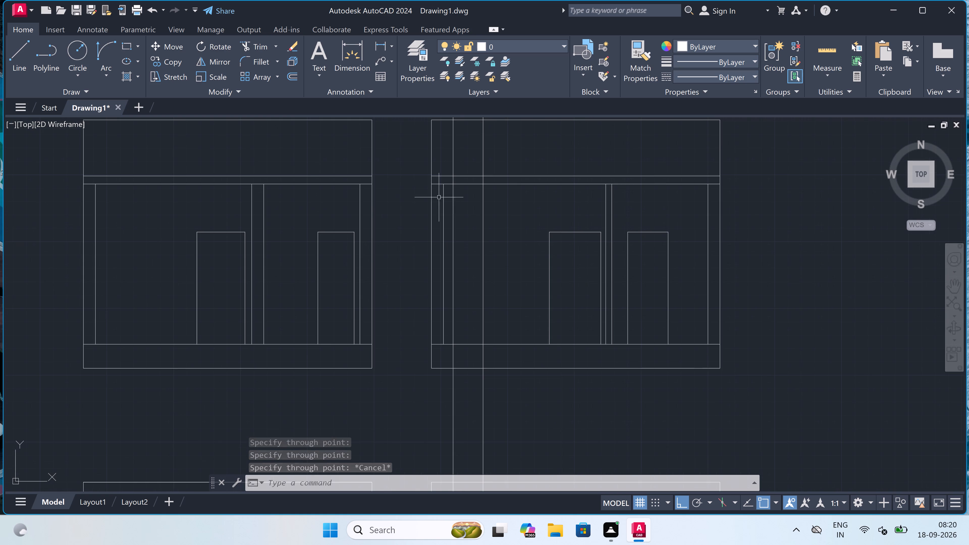
scroll(479, 240, "up", 1)
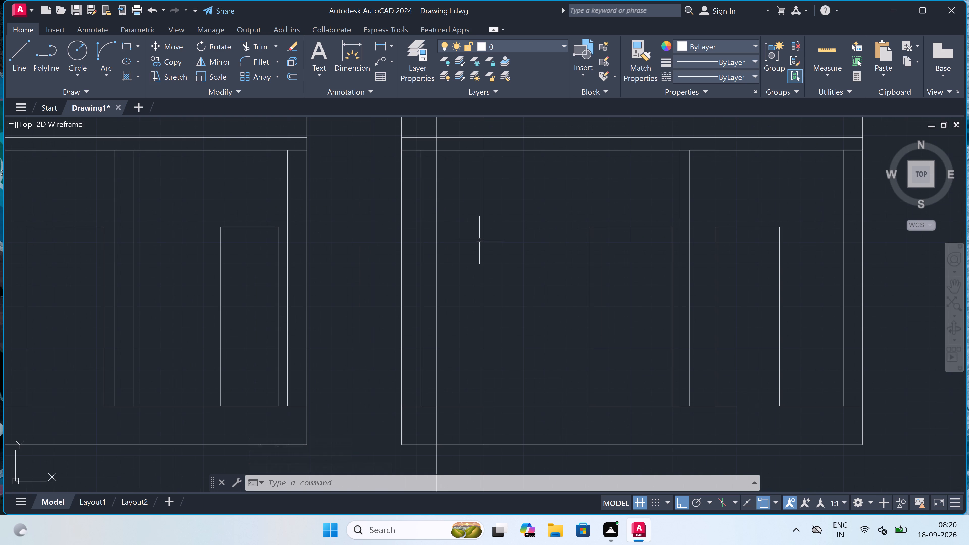
type("L")
key("space")
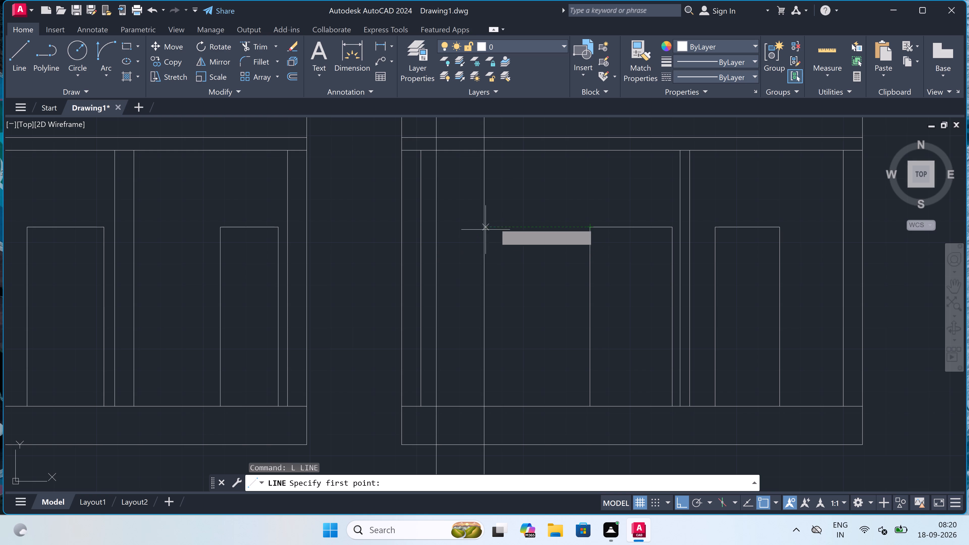
left_click(487, 224)
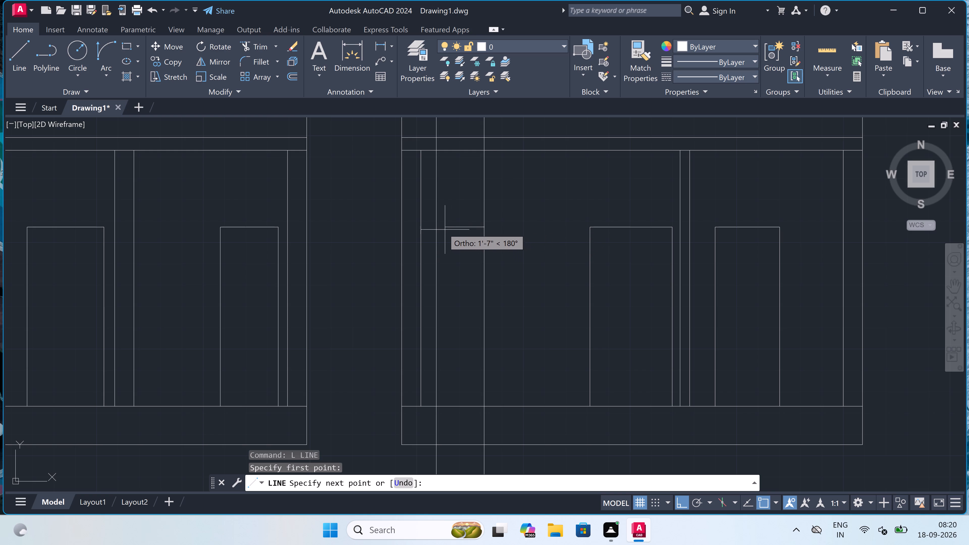
left_click(434, 227)
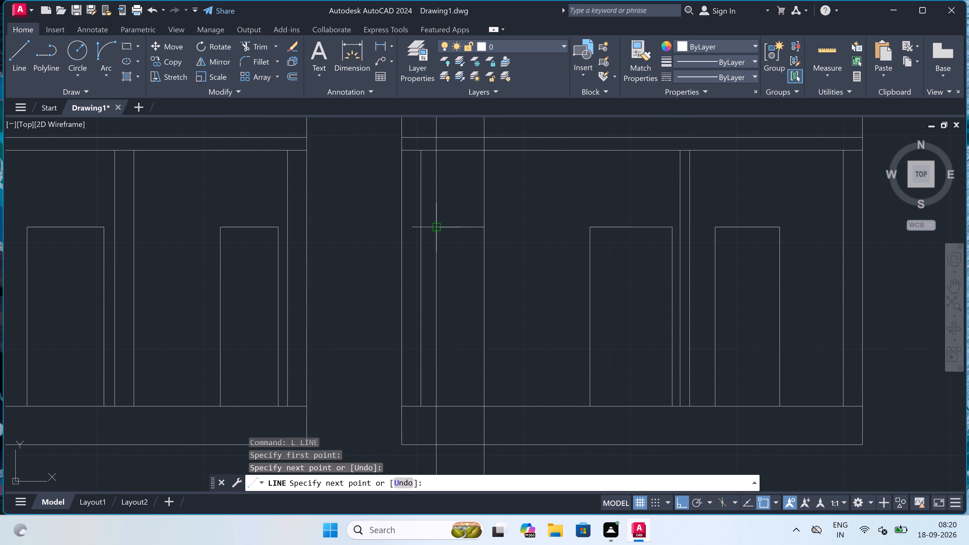
key("Escape")
Trim both construction lines above the new door head, through the room height, the parapet and the roof slab.
type("TR")
key("space")
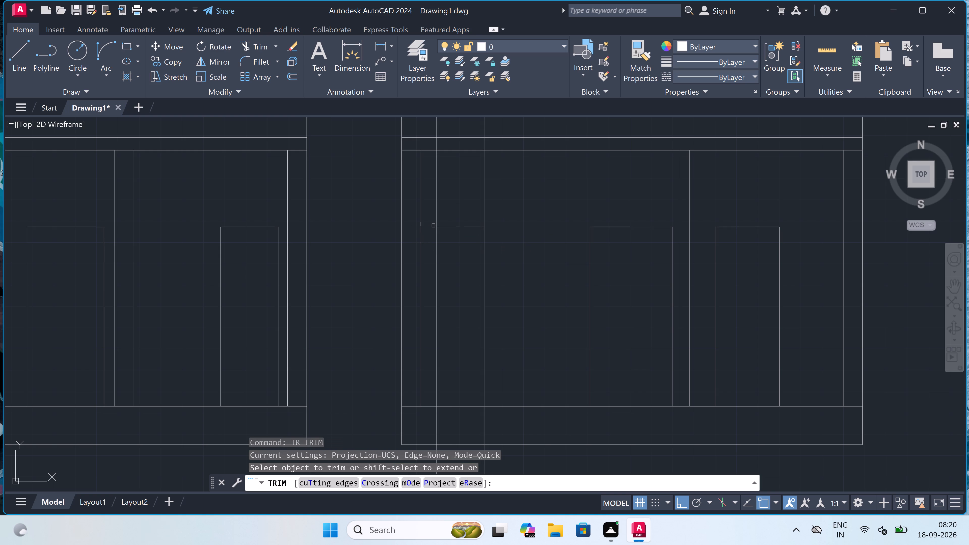
left_click_drag(427, 191, 430, 191)
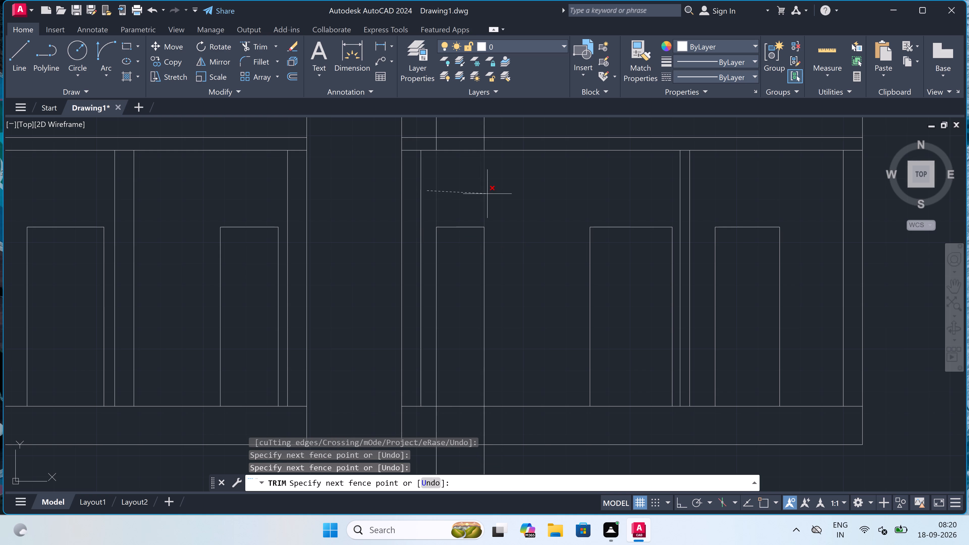
left_click(487, 194)
scroll(487, 193, "down", 3)
scroll(471, 163, "up", 3)
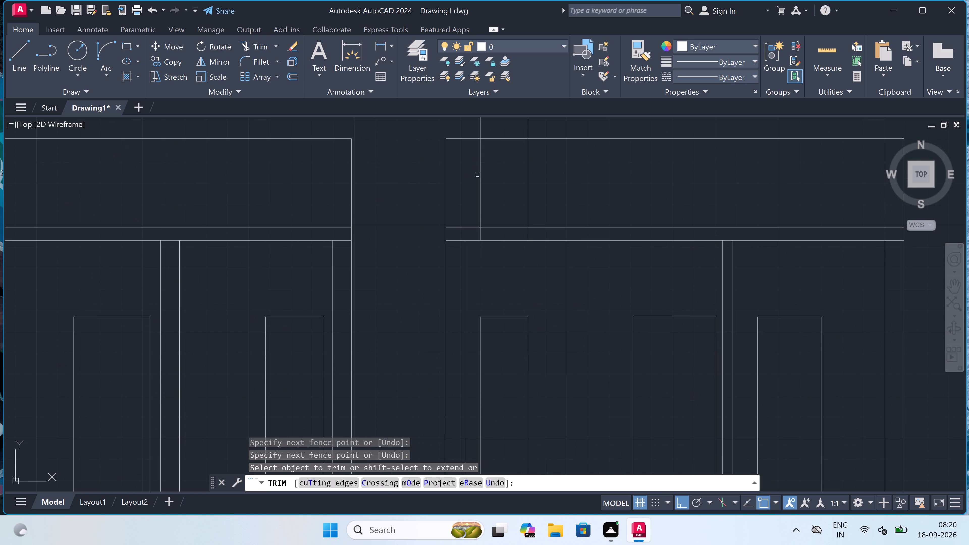
scroll(502, 255, "up", 2)
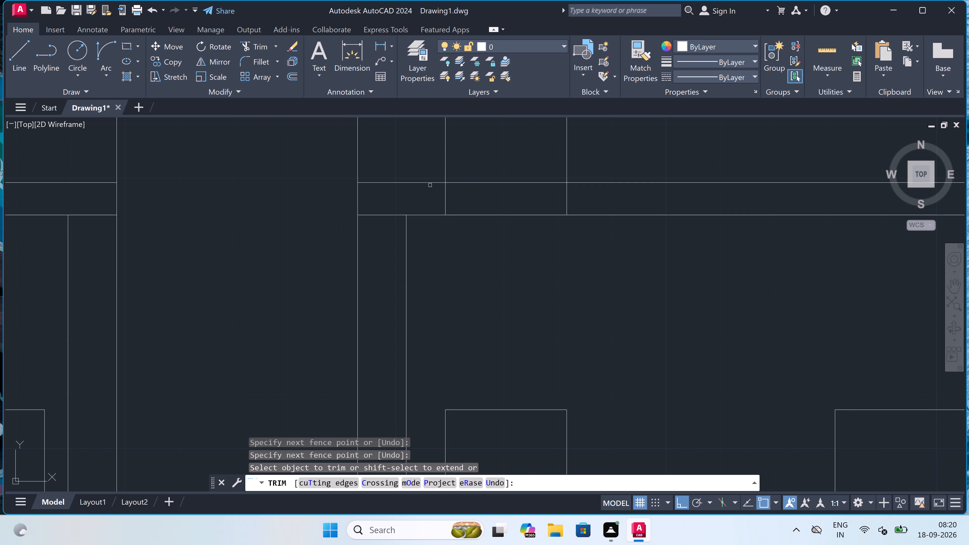
left_click(422, 158)
left_click(576, 156)
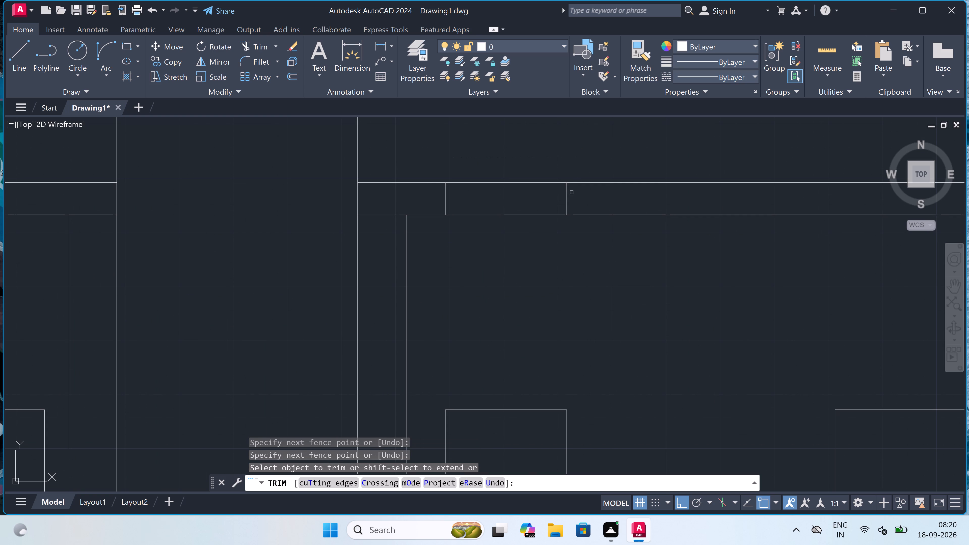
left_click(575, 193)
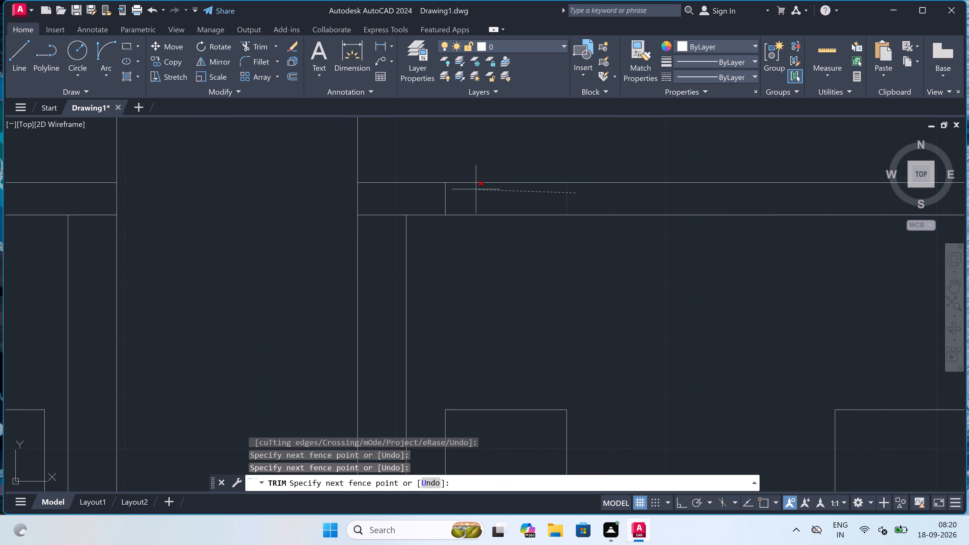
left_click(430, 190)
Trim both construction lines between the second section and its floor plan, and within the section's plinth.
scroll(432, 191, "down", 6)
scroll(432, 263, "up", 3)
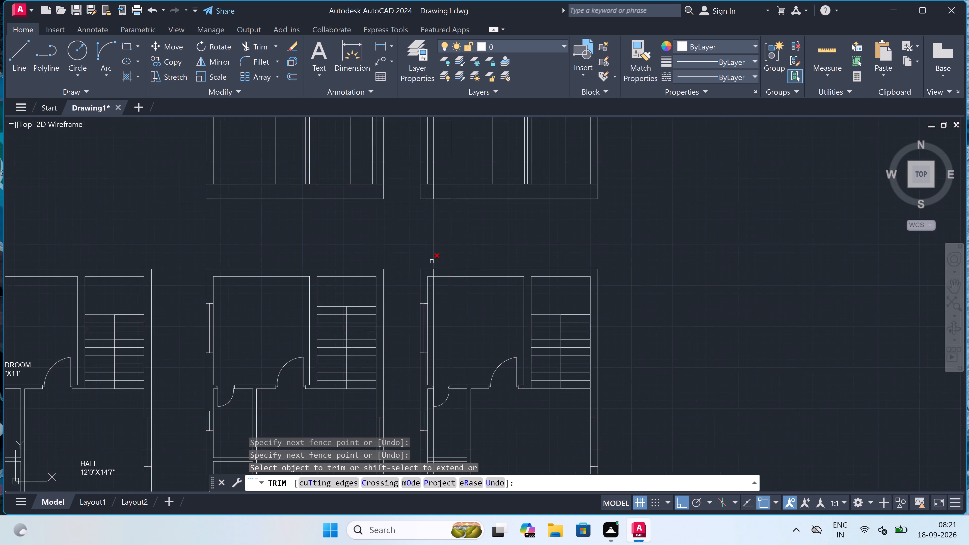
left_click(419, 236)
left_click(526, 221)
scroll(512, 206, "down", 3)
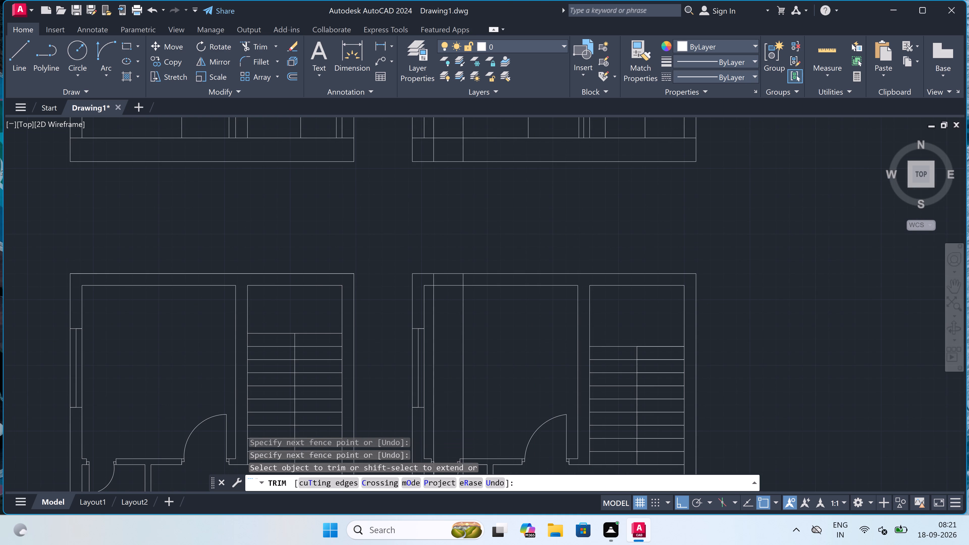
scroll(509, 189, "up", 3)
scroll(401, 193, "up", 1)
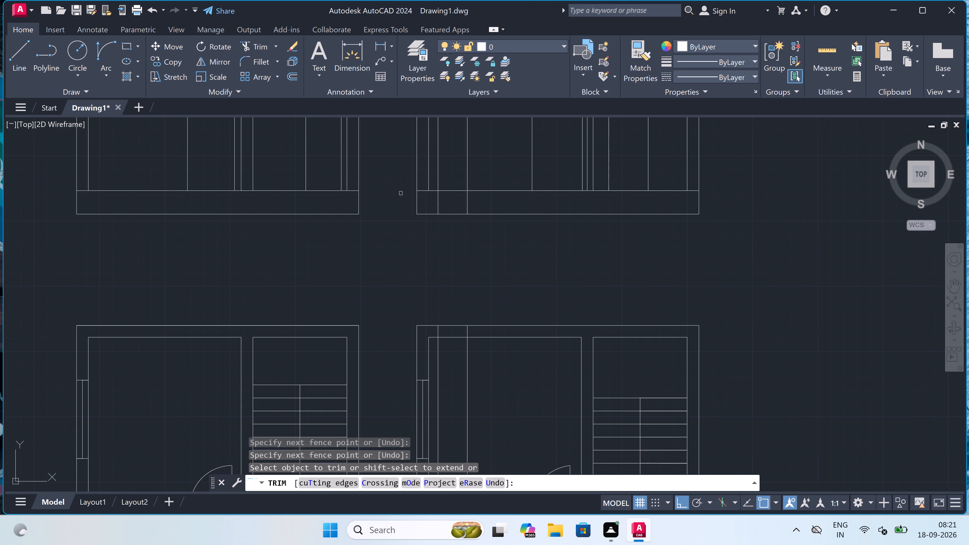
scroll(445, 200, "up", 2)
left_click(445, 200)
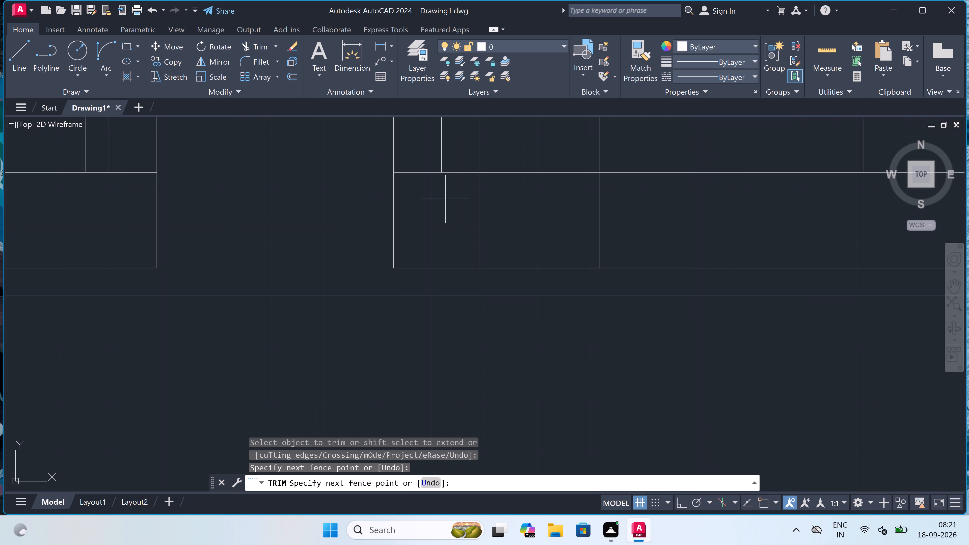
left_click(605, 206)
scroll(605, 205, "down", 7)
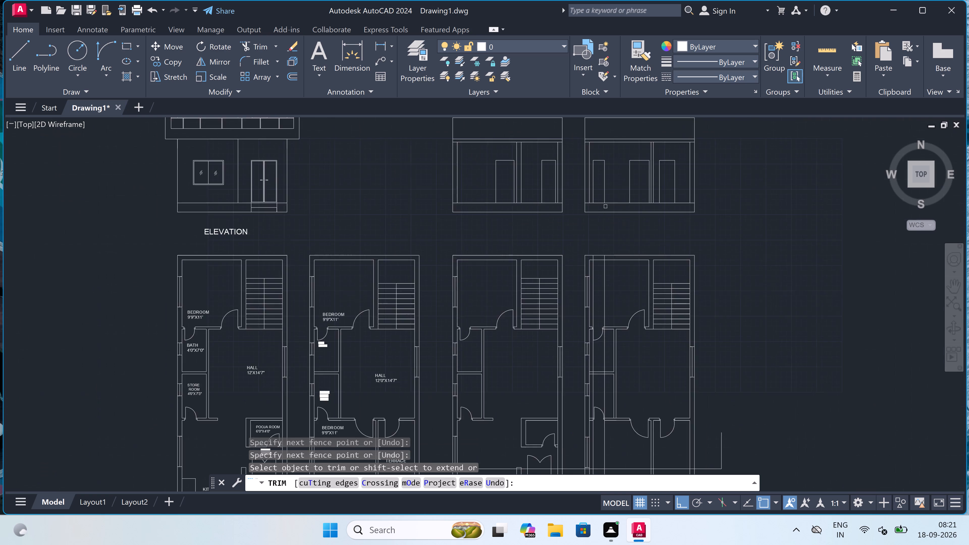
scroll(605, 206, "down", 1)
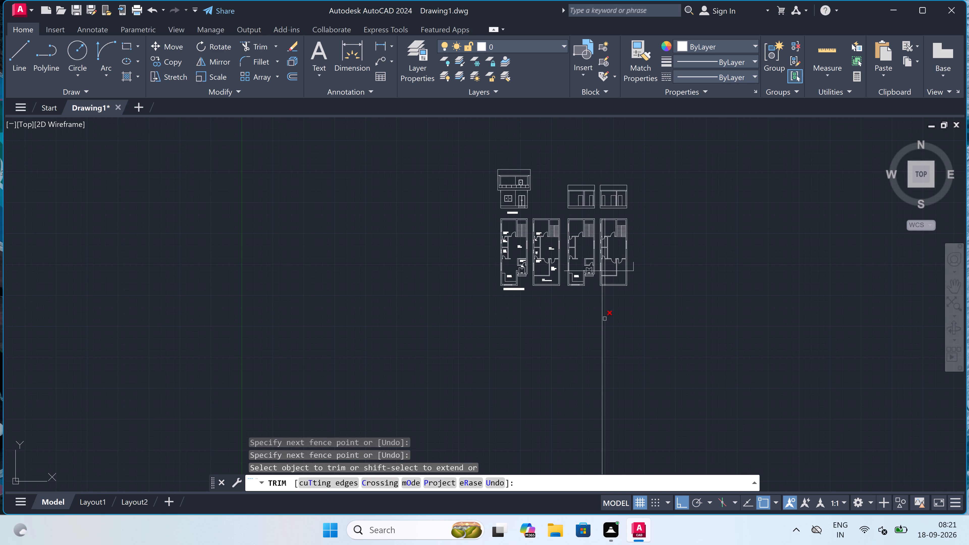
key("Escape")
Erase the two leftover construction lines running down through and below the second copied plan.
left_click(608, 312)
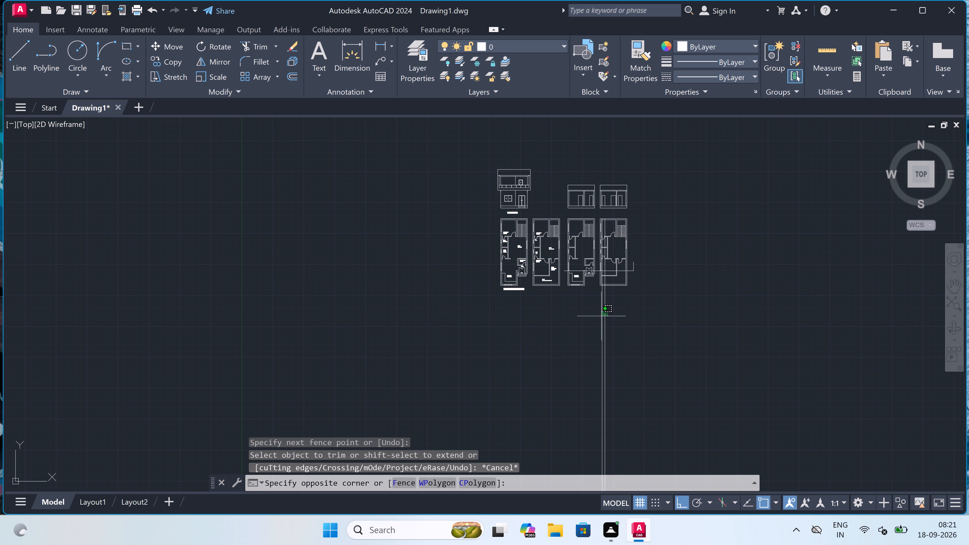
left_click(571, 335)
key("Delete")
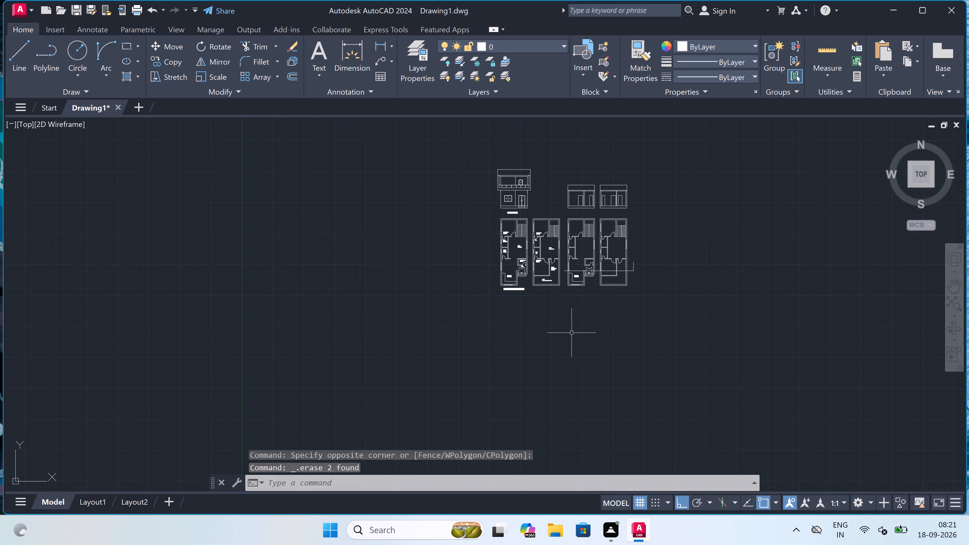
Move the second section, without its bottom plinth line, onto the first, placing its floor line's outer end on the first section's roof slab corner.
scroll(564, 330, "down", 2)
scroll(575, 279, "up", 5)
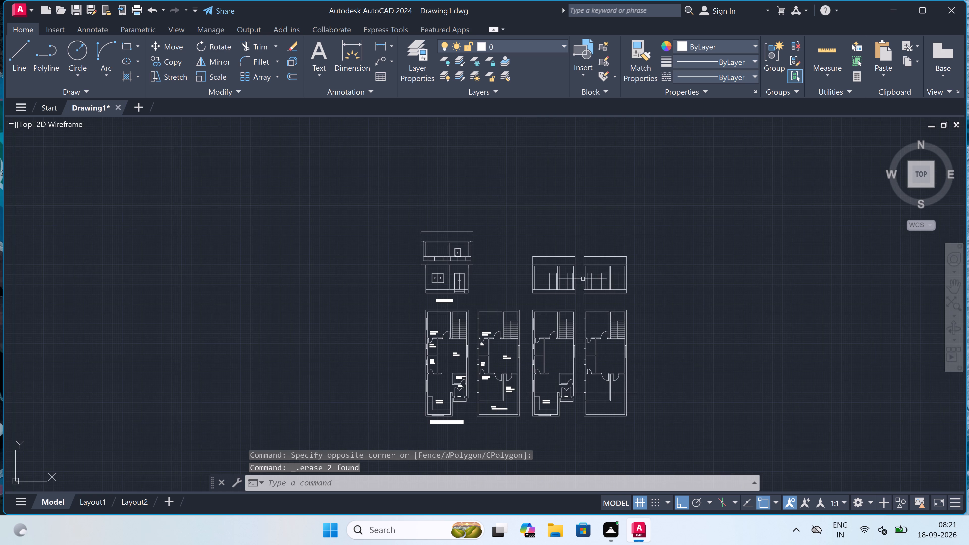
left_click(704, 210)
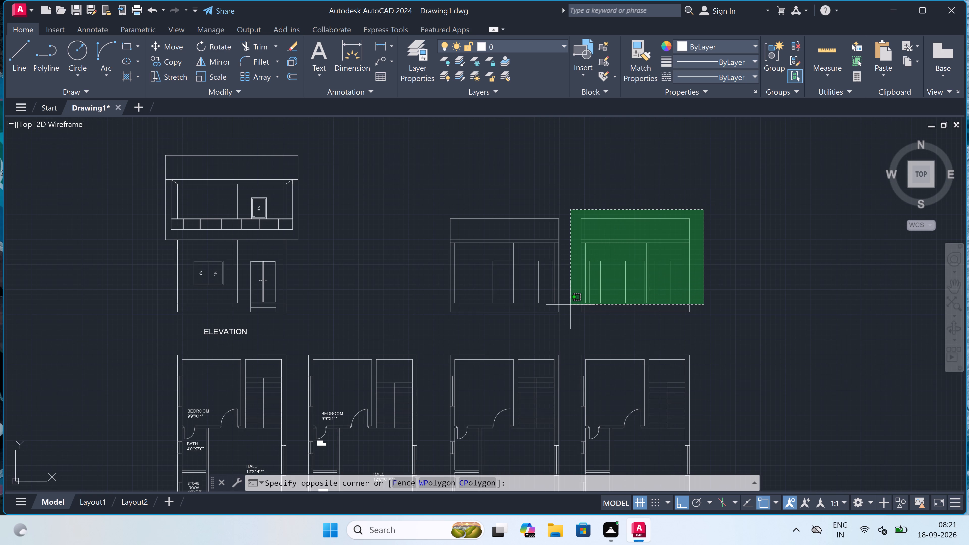
left_click(570, 305)
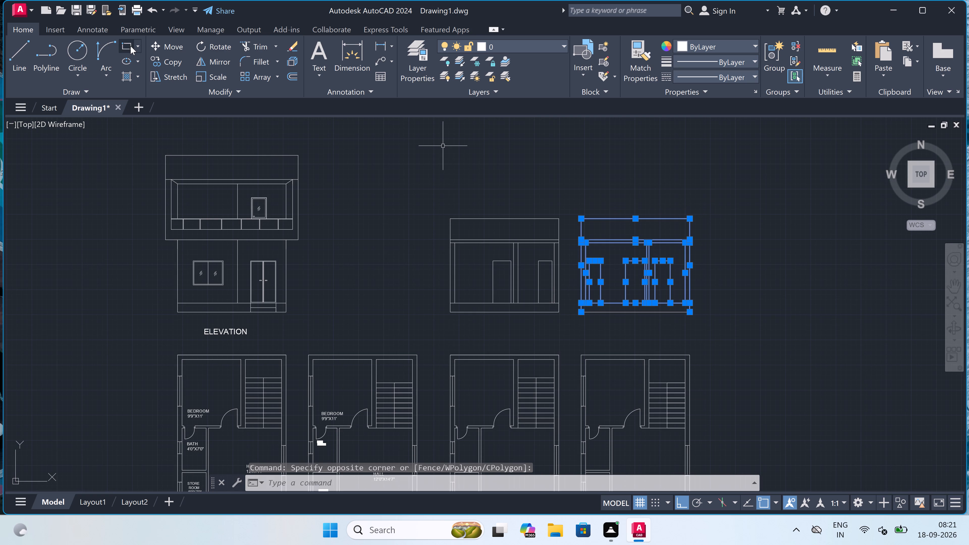
left_click(165, 46)
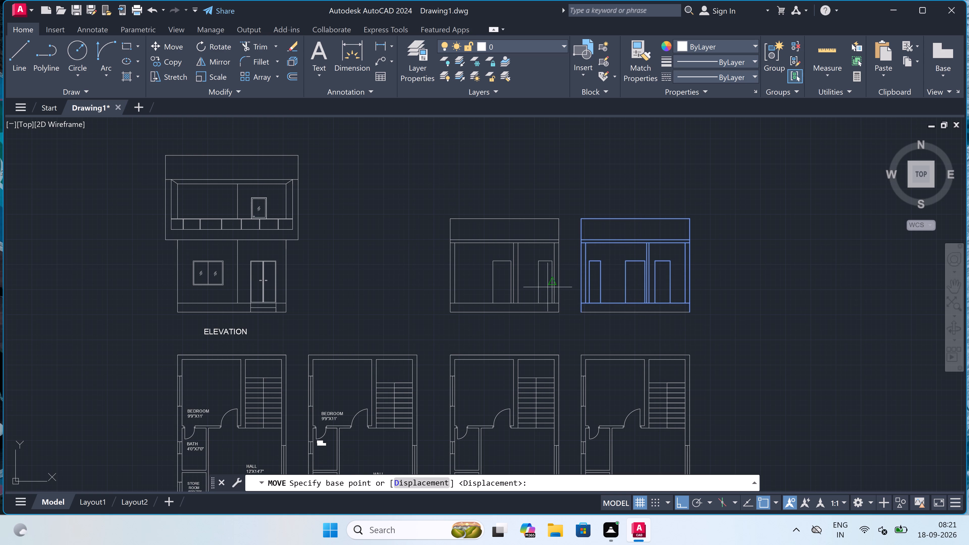
left_click(581, 302)
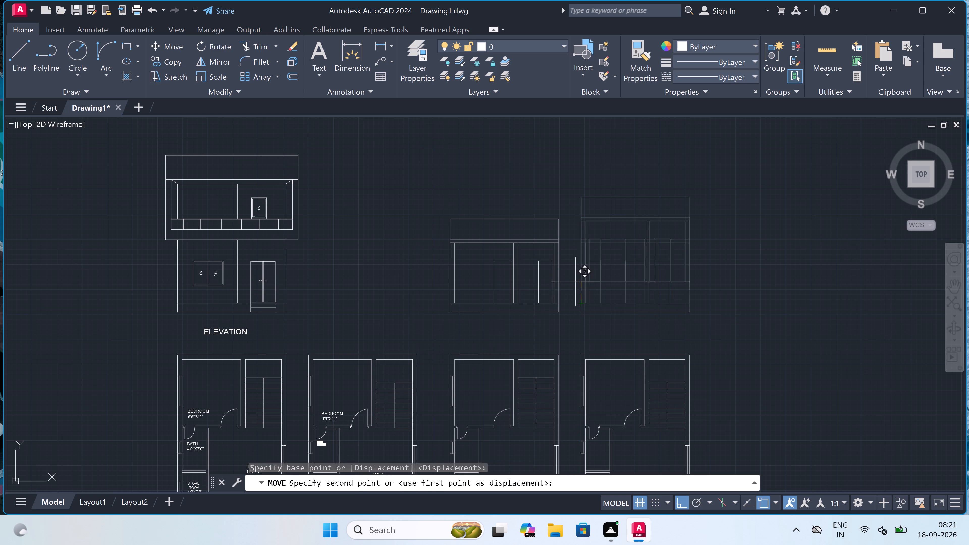
key("F8")
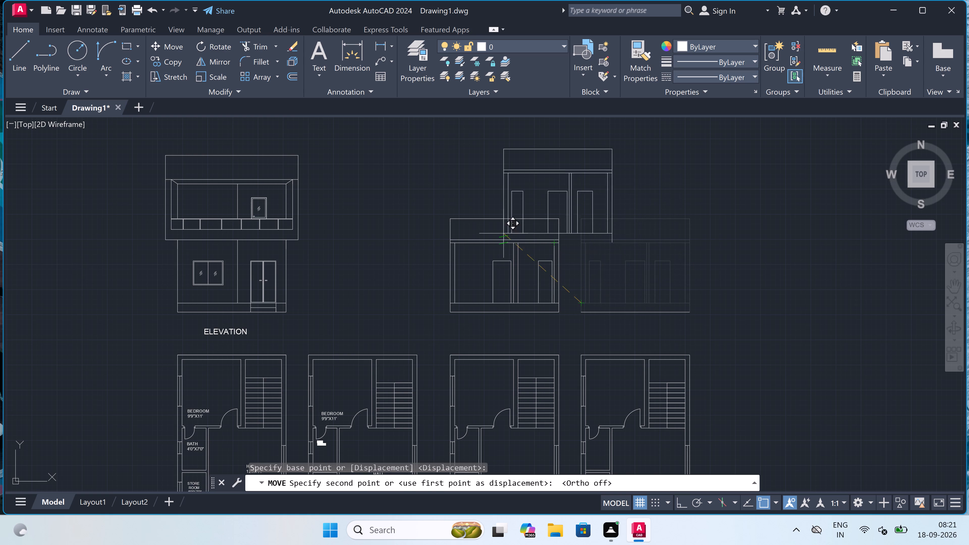
scroll(447, 222, "up", 2)
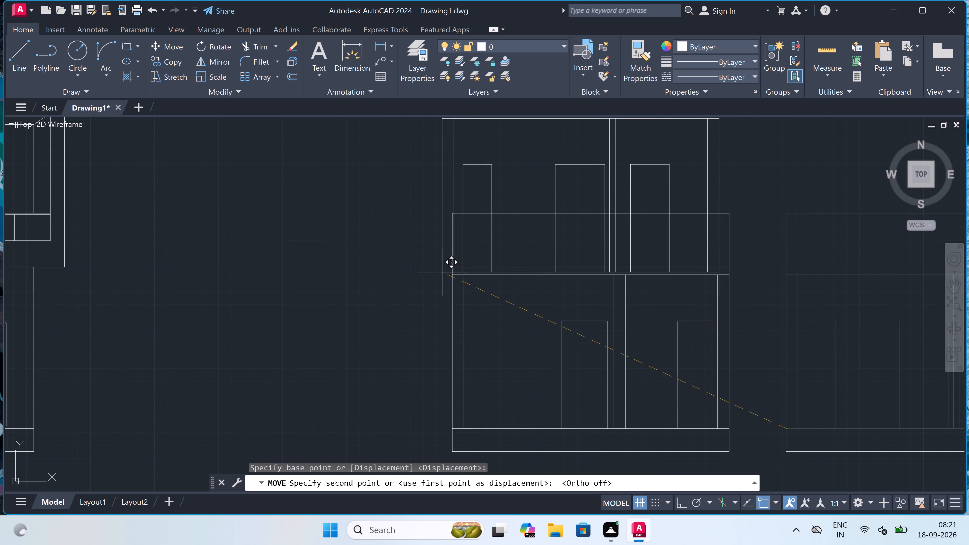
left_click(453, 264)
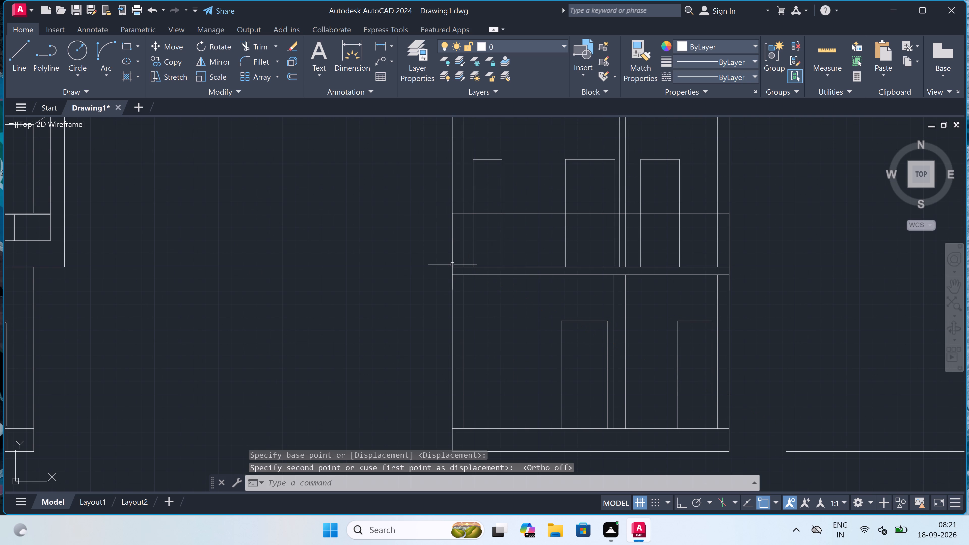
Erase the first section's old parapet top line running across the upper-storey doors.
scroll(444, 268, "down", 3)
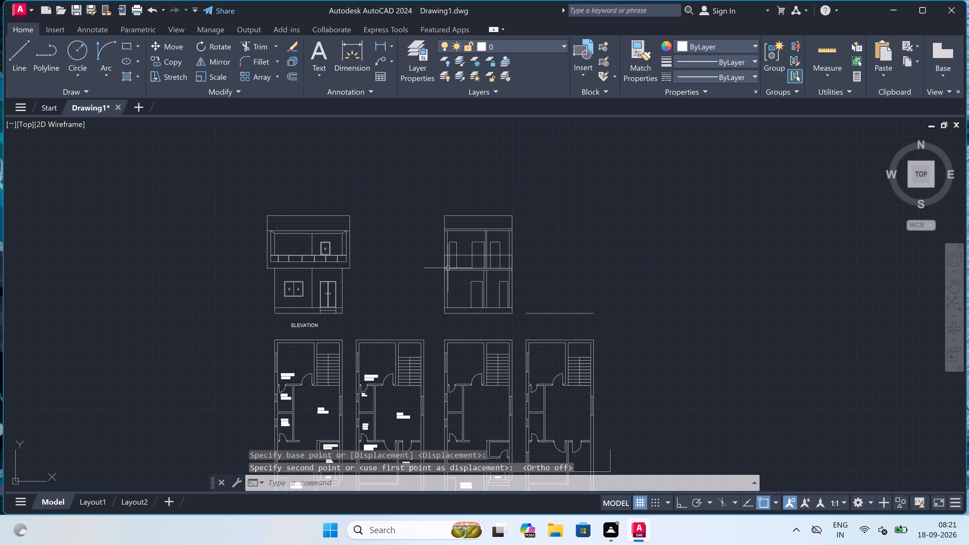
scroll(514, 260, "up", 2)
scroll(462, 265, "up", 2)
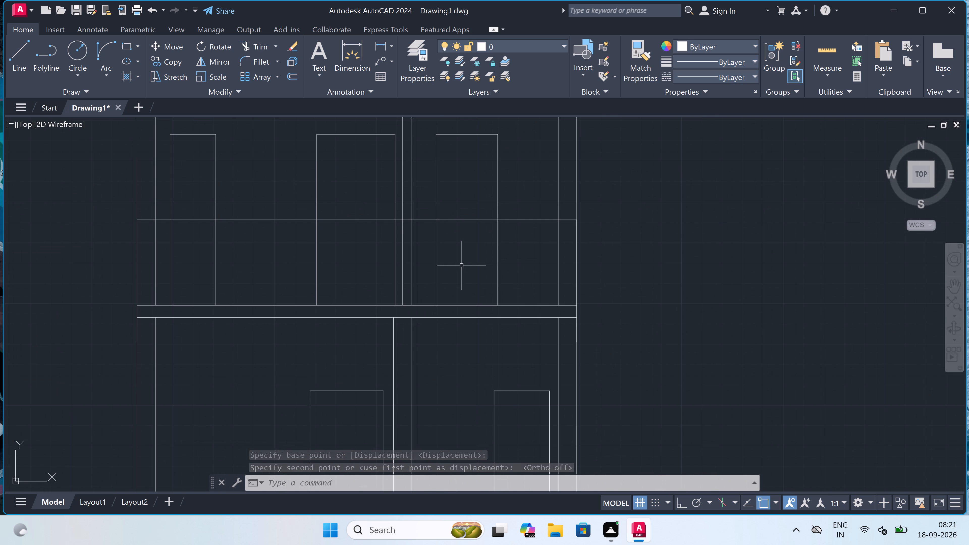
scroll(428, 273, "down", 1)
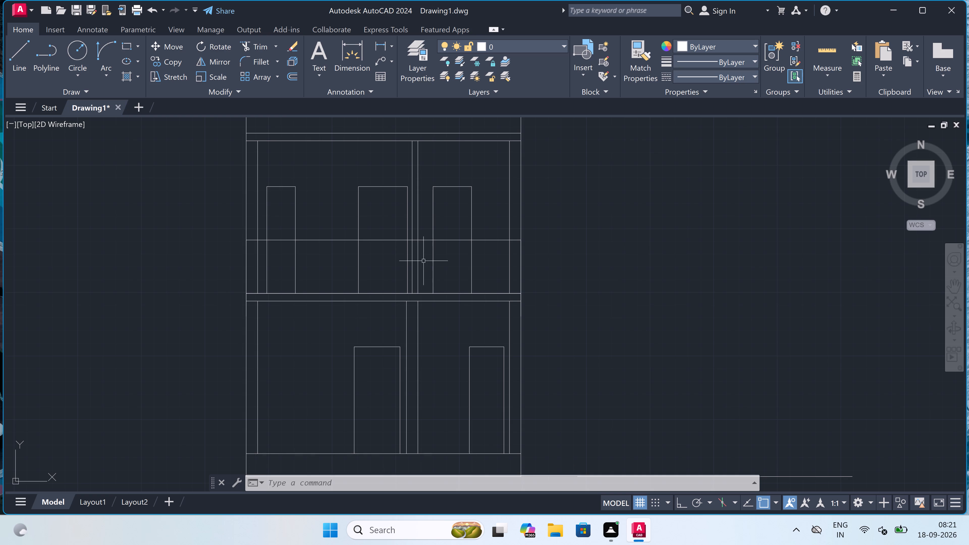
left_click(392, 236)
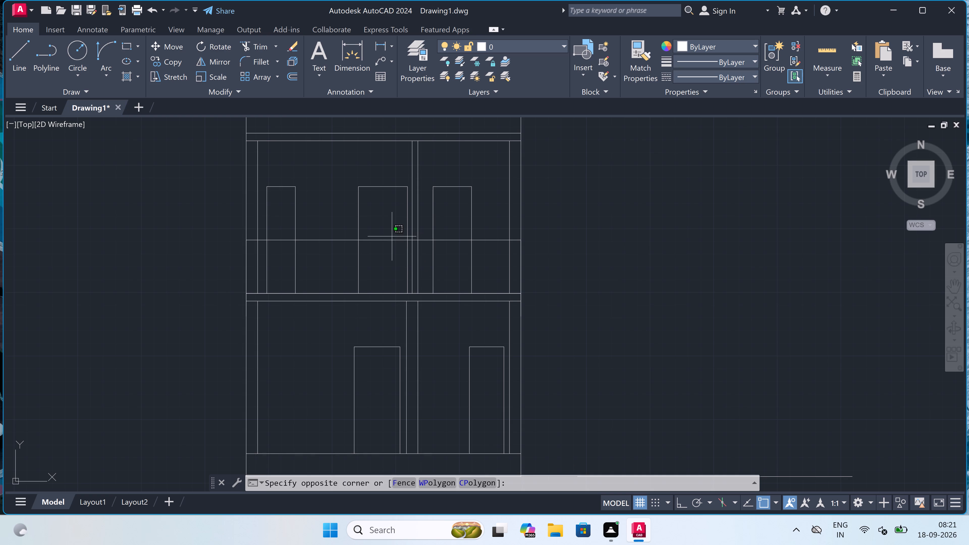
left_click(385, 250)
key("Delete")
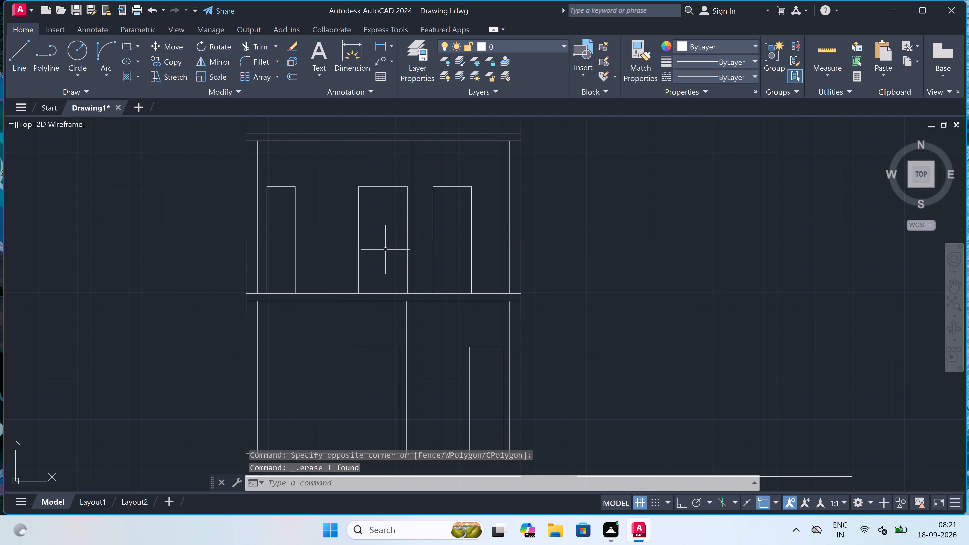
Erase the second section's leftover plinth base line above the second copied plan.
scroll(385, 250, "down", 1)
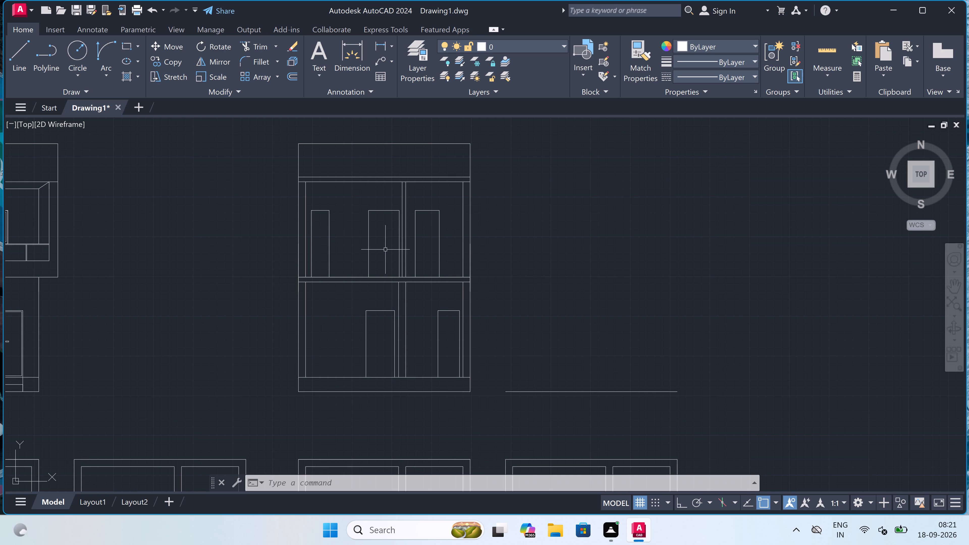
scroll(385, 250, "down", 1)
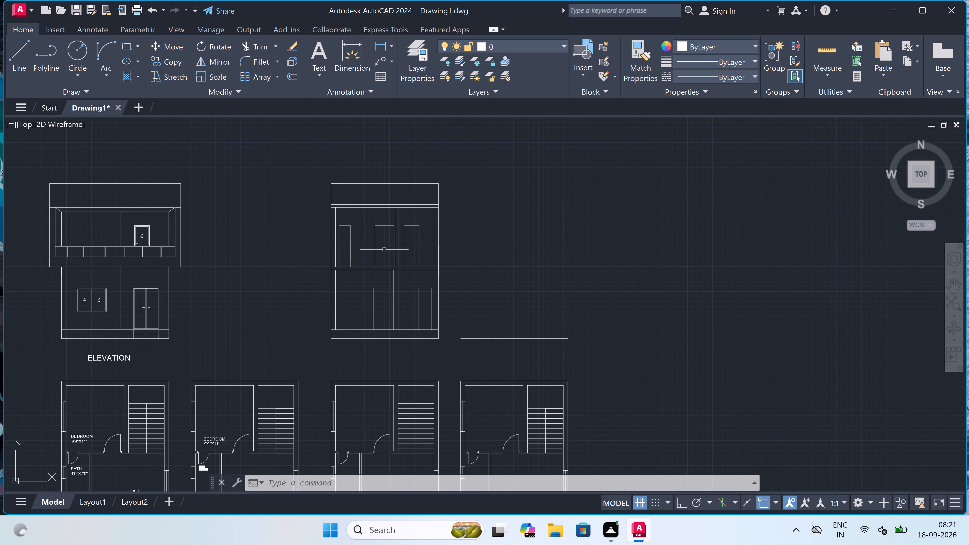
left_click(503, 297)
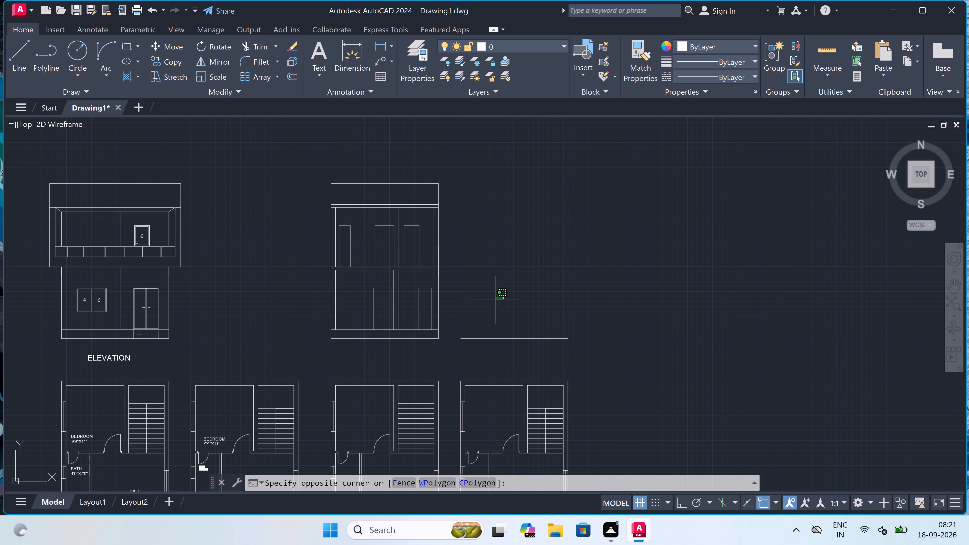
left_click(456, 352)
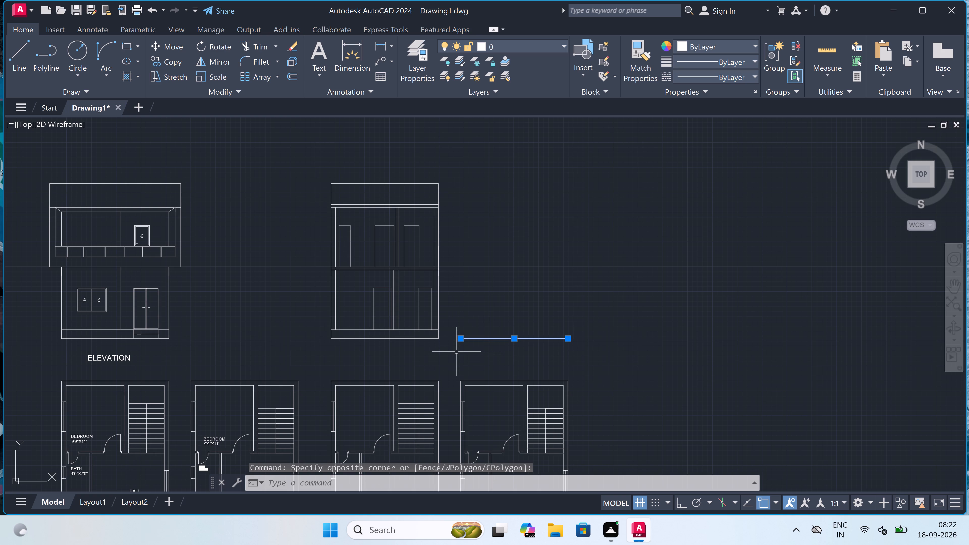
key("Delete")
Add the multiline text label SECTION-AA between the stacked section and the copied floor plan below it.
type("MT")
key("space")
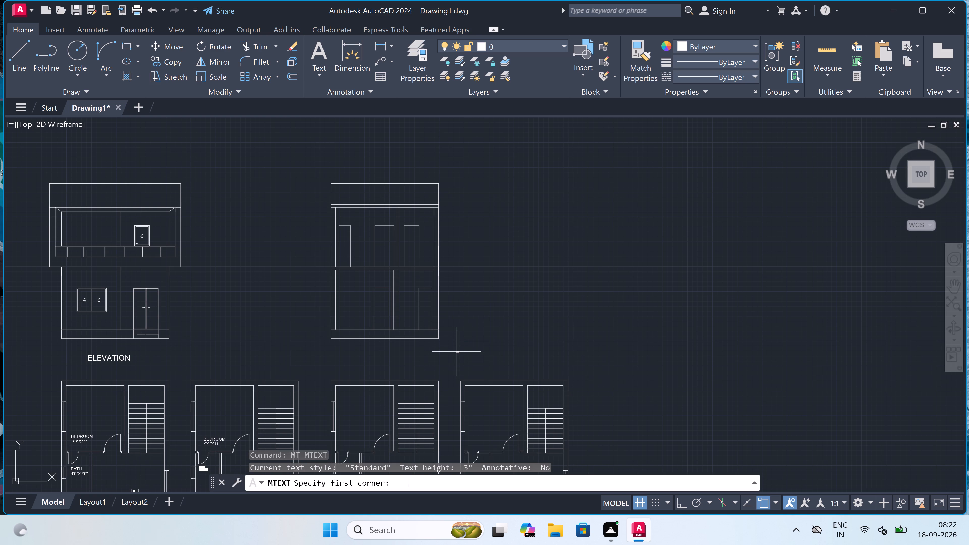
scroll(363, 366, "up", 2)
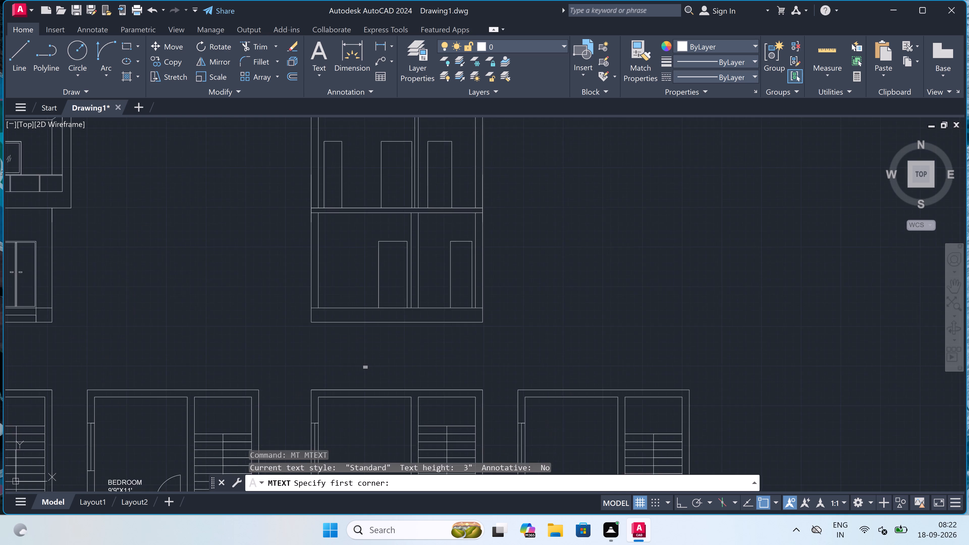
left_click_drag(326, 341, 329, 341)
left_click(594, 367)
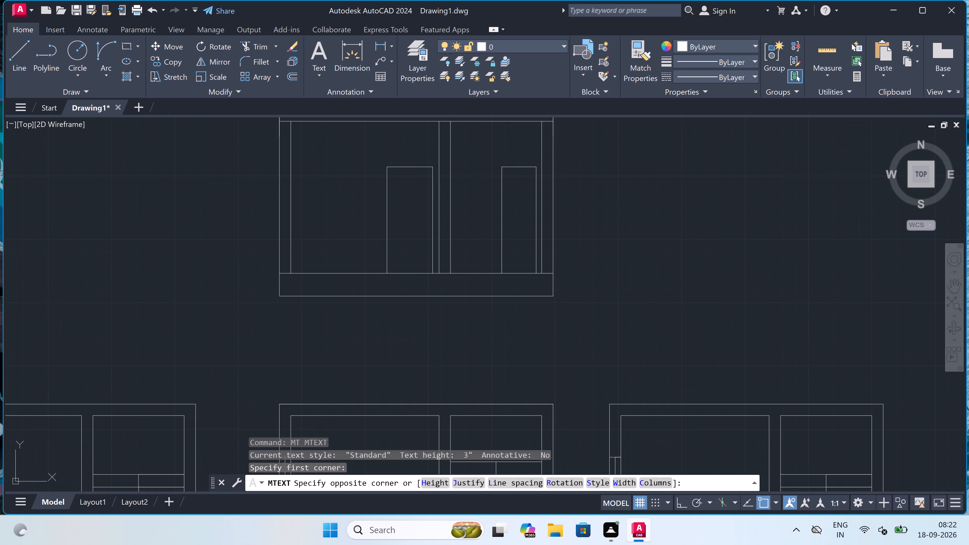
type("SECT")
type("ION")
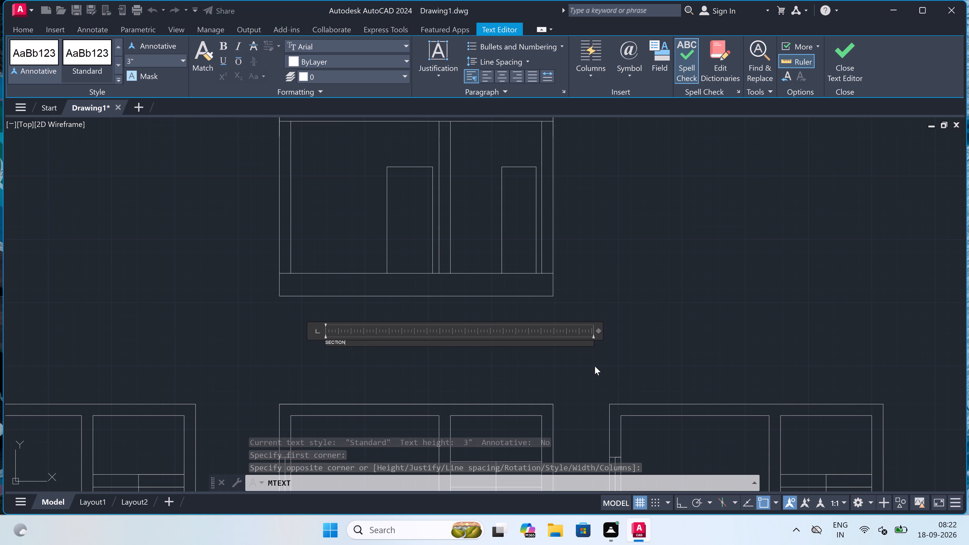
key("minus")
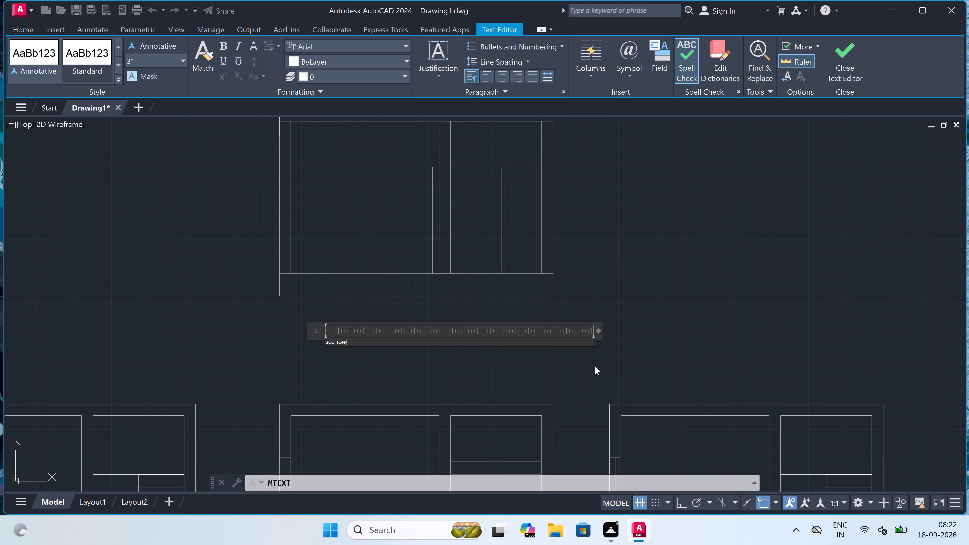
key("a")
key("a")
left_click(390, 359)
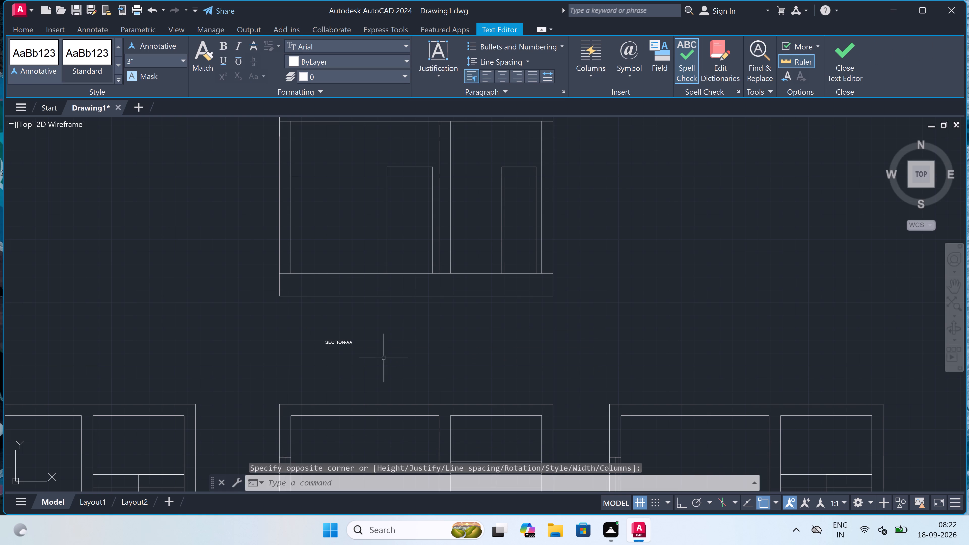
Set the text height of the SECTION-AA label to 11".
left_click_drag(358, 332, 354, 336)
left_click(275, 349)
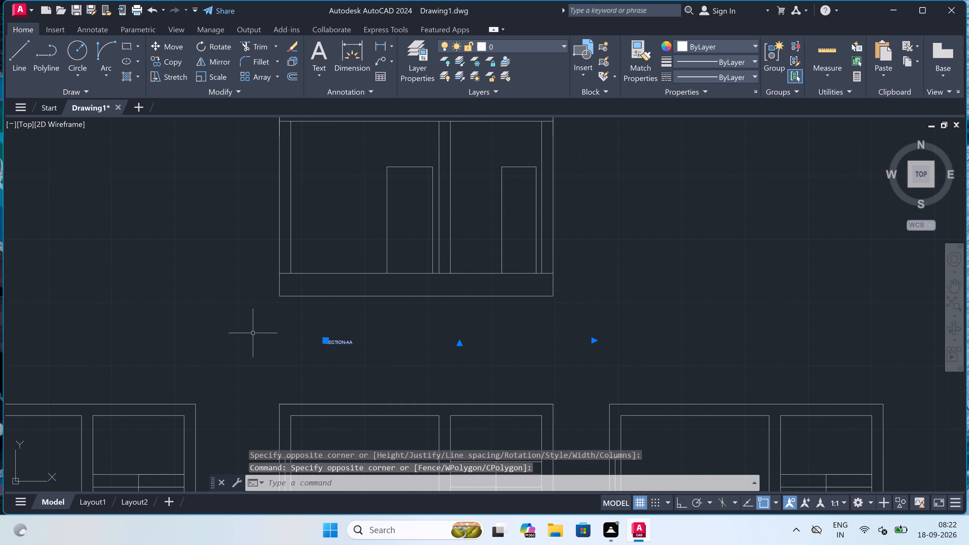
right_click(221, 183)
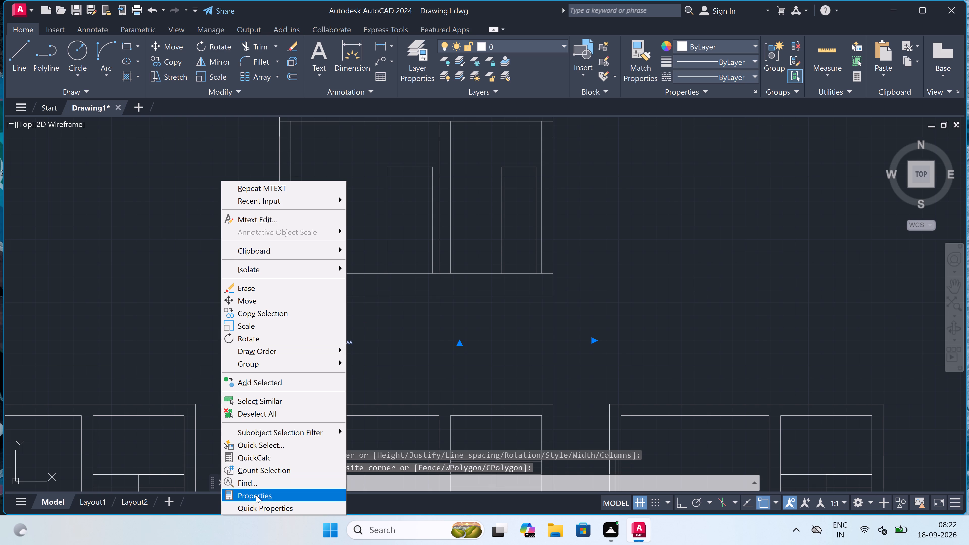
left_click(256, 495)
left_click(118, 285)
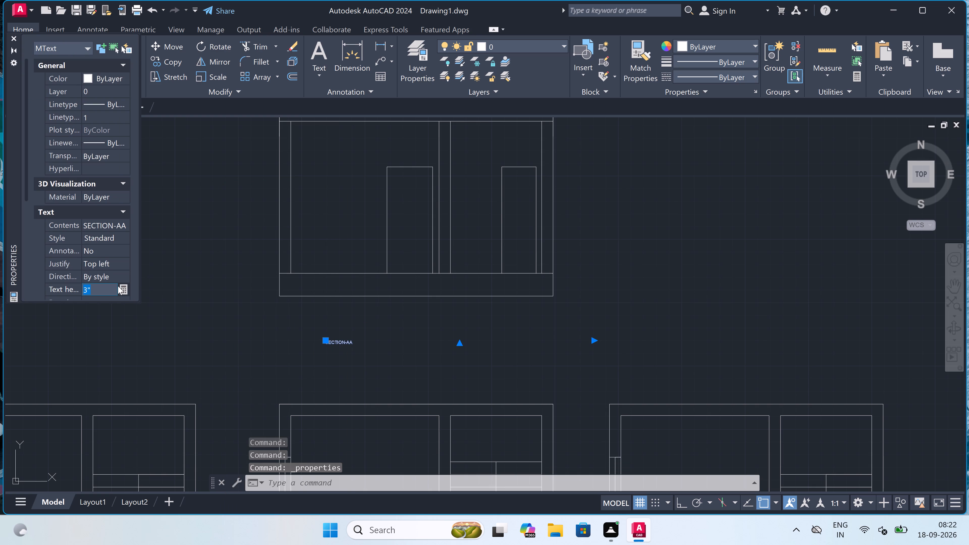
key("BackSpace")
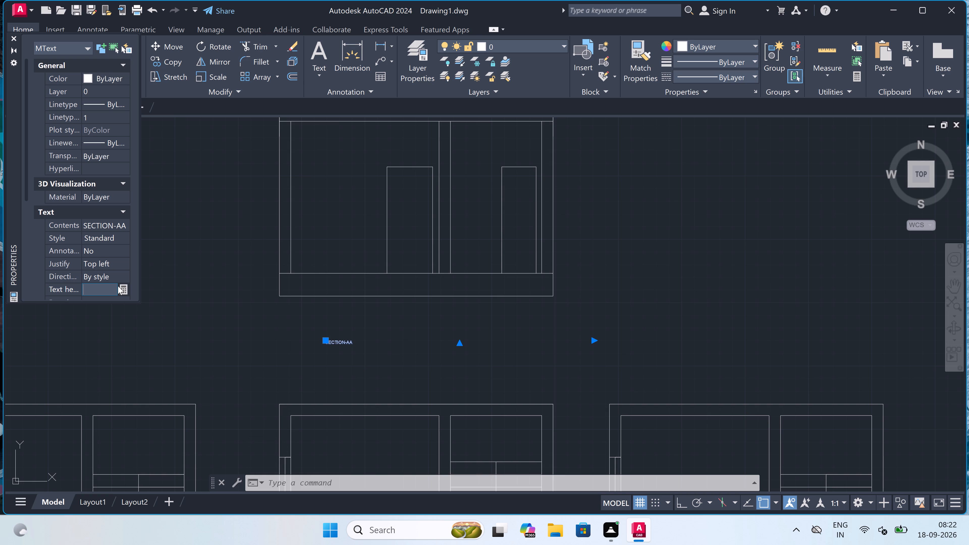
type("11")
key("shift+quotedbl")
left_click(205, 330)
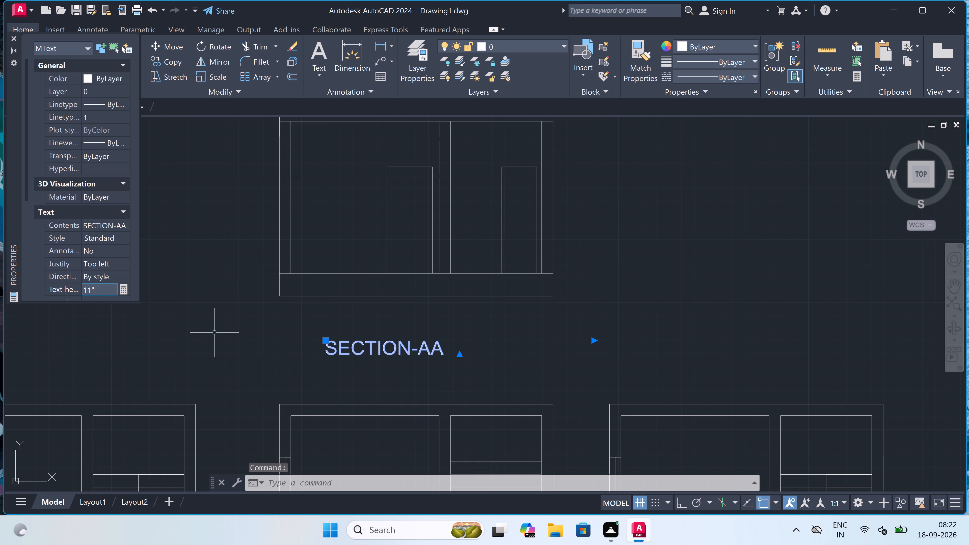
key("Escape")
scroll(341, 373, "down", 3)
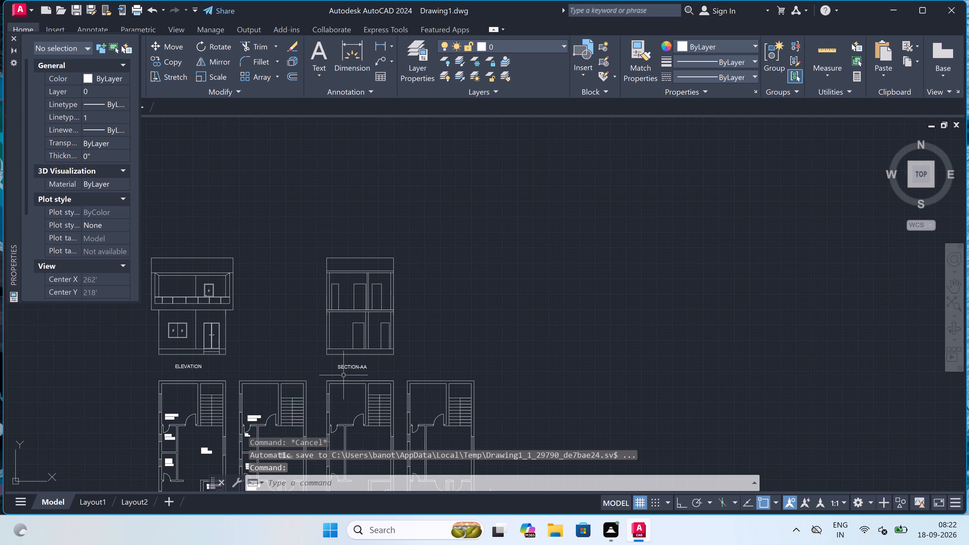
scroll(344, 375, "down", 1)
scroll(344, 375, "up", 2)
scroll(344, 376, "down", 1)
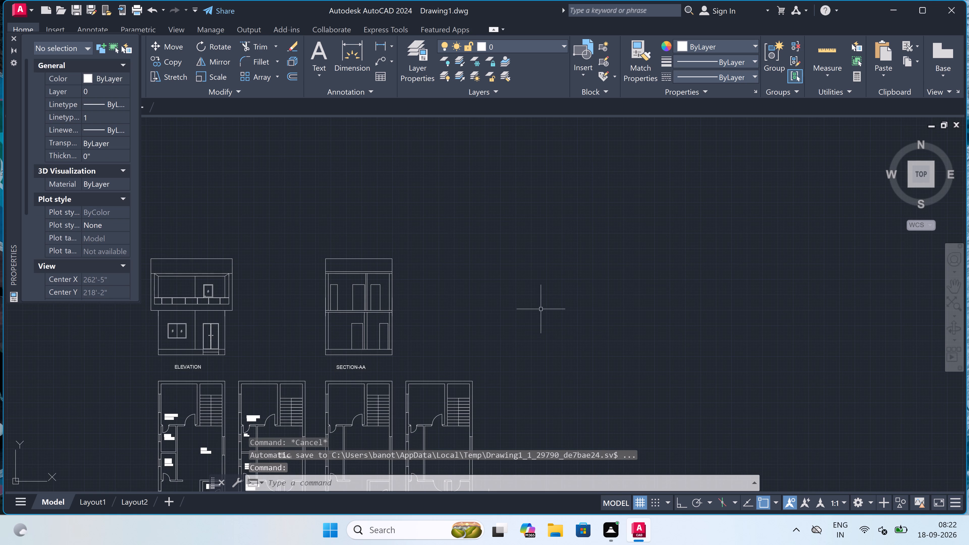
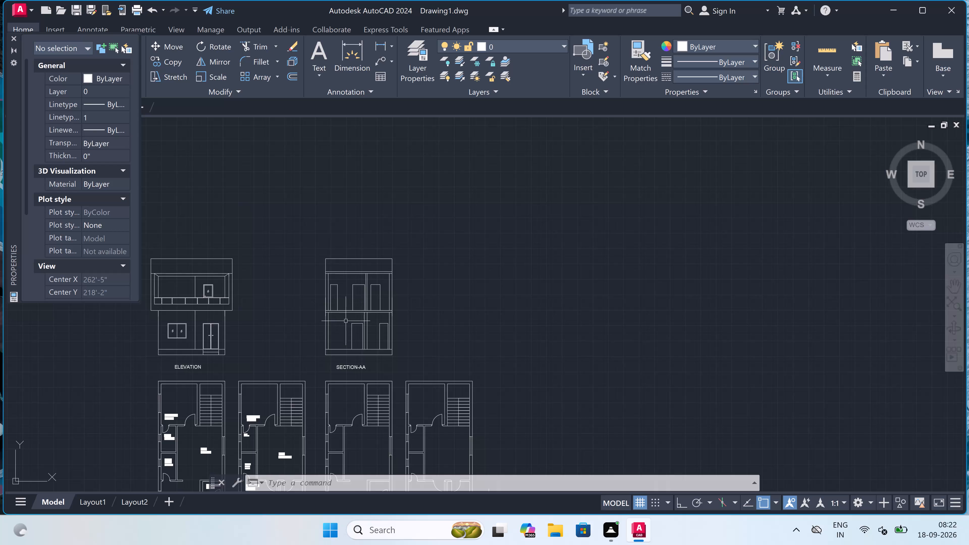
Add the multiline text label PARAPET WALL-3'6" just outside SECTION-AA, beside its parapet.
scroll(322, 342, "up", 3)
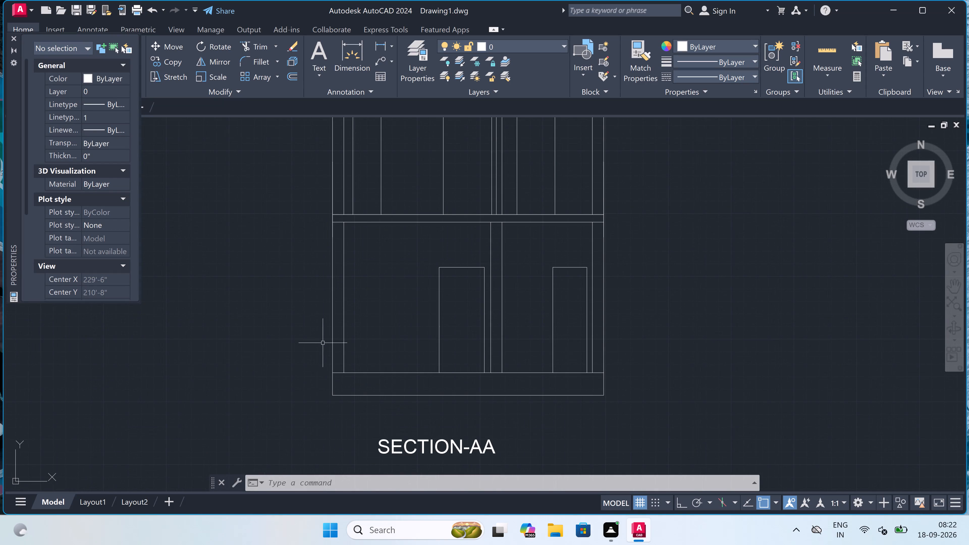
scroll(333, 367, "down", 2)
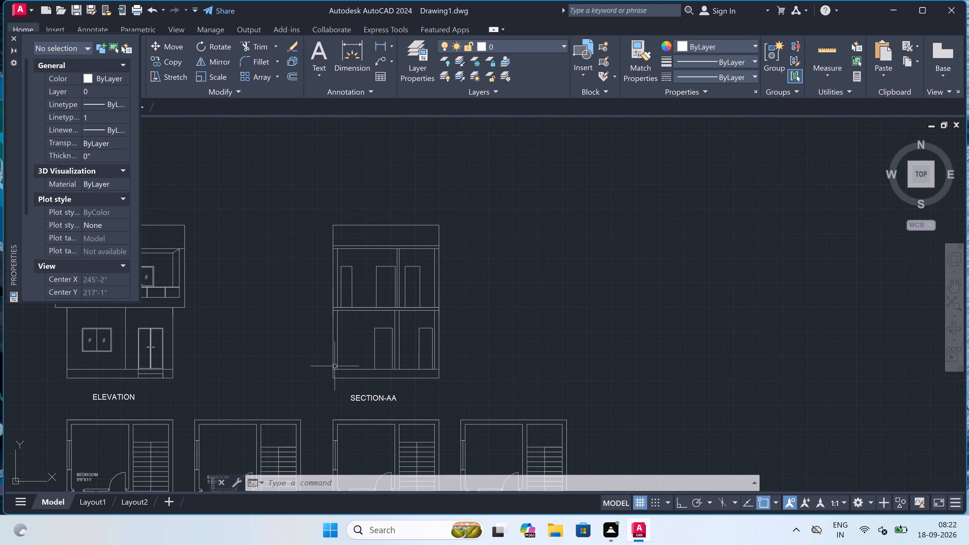
scroll(405, 337, "down", 2)
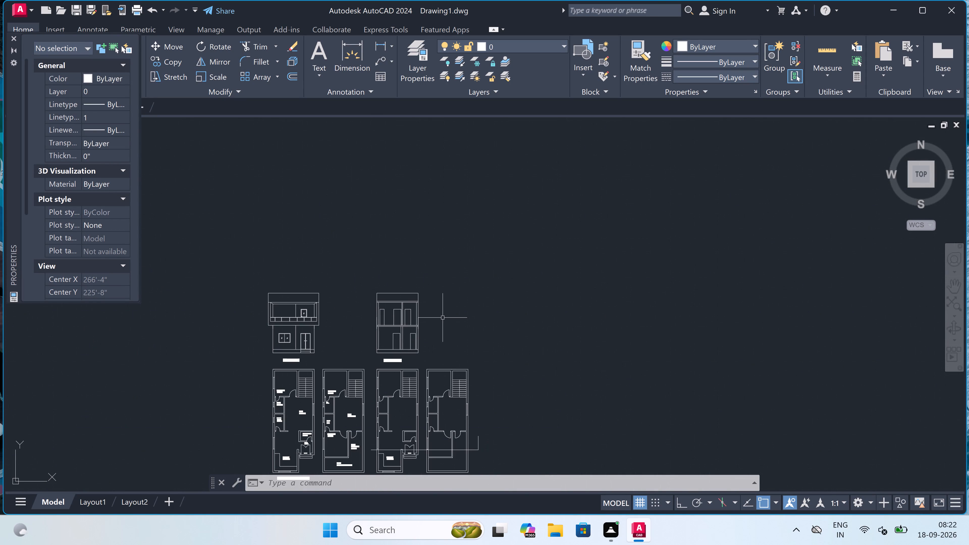
scroll(452, 291, "up", 2)
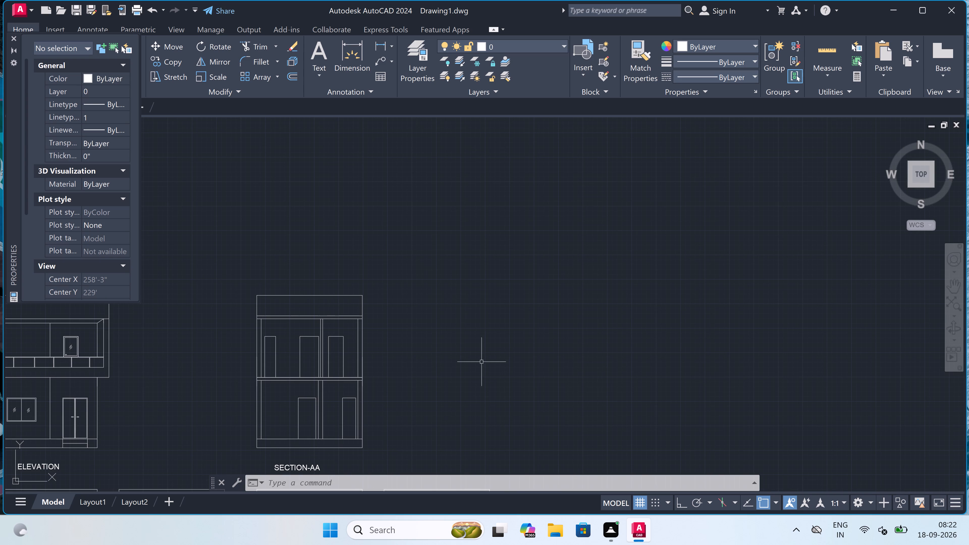
scroll(462, 339, "down", 2)
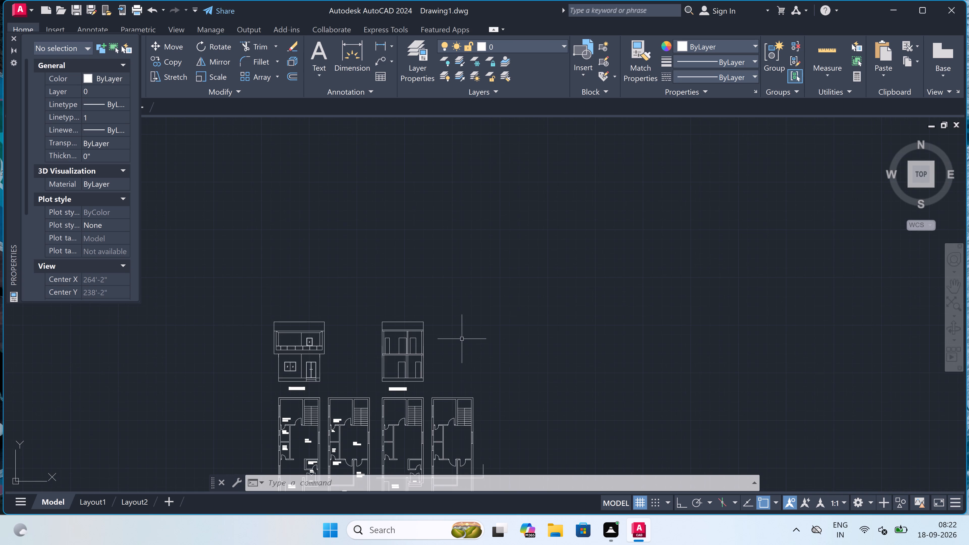
scroll(436, 337, "up", 2)
type("MT")
key("space")
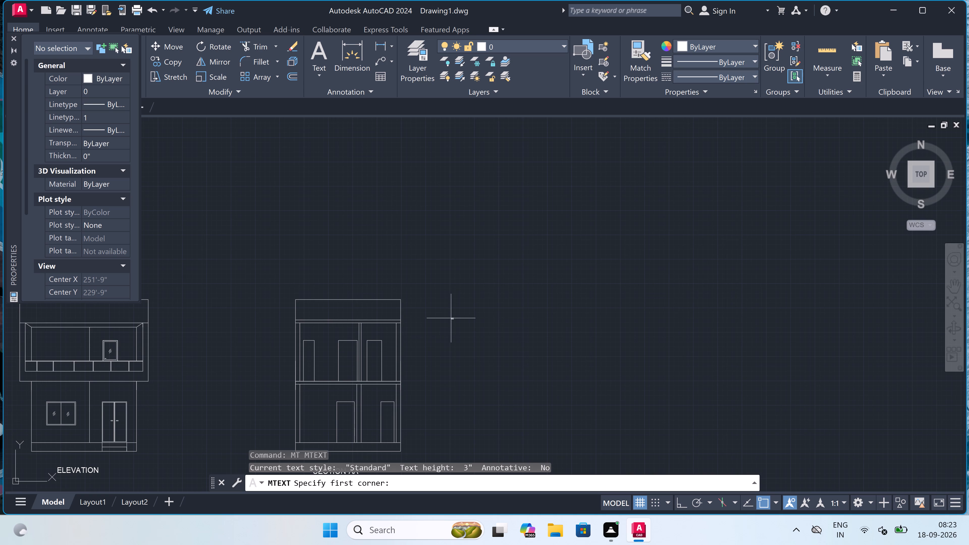
scroll(432, 316, "up", 1)
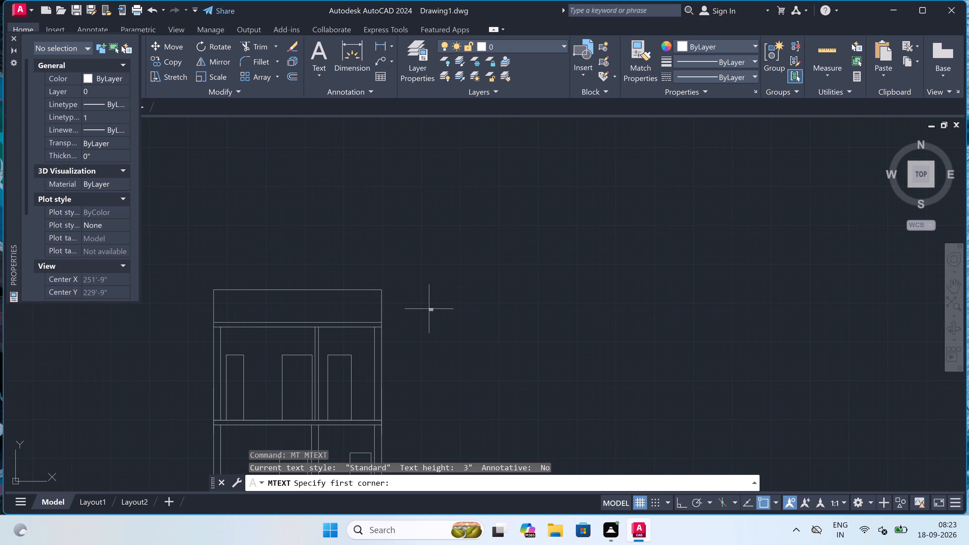
left_click(407, 303)
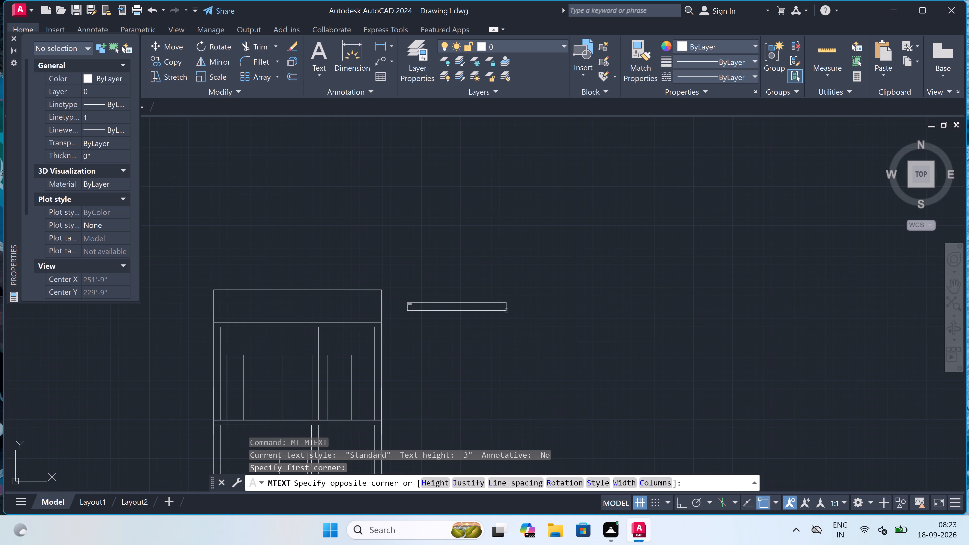
left_click_drag(524, 359, 530, 364)
scroll(453, 347, "up", 2)
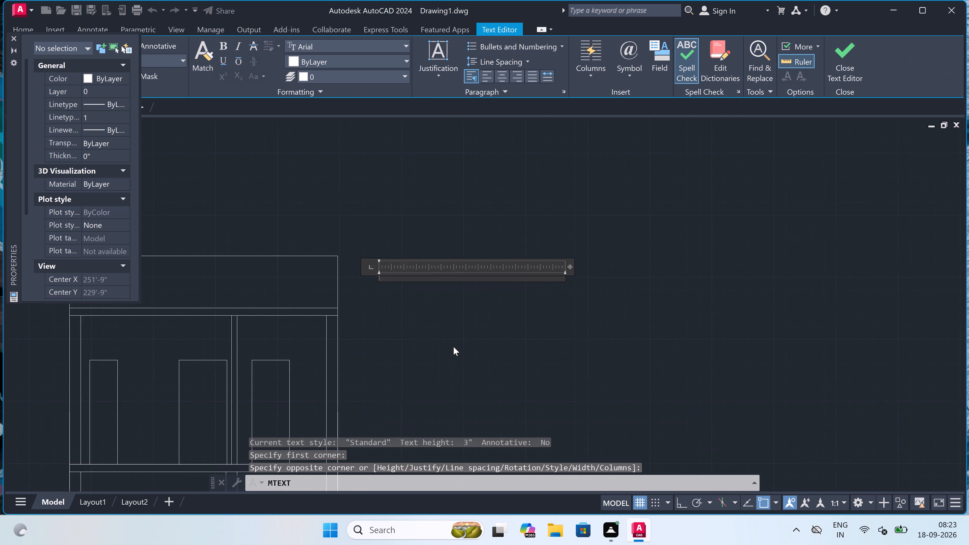
type("PARA")
type("PET WALL-")
type("3;")
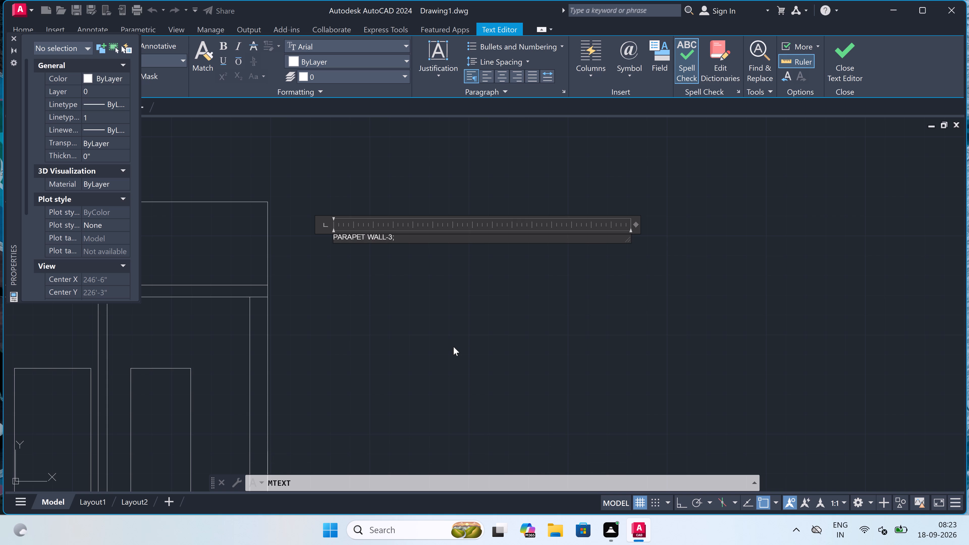
key("BackSpace")
key("apostrophe")
type("6\"")
left_click(313, 310)
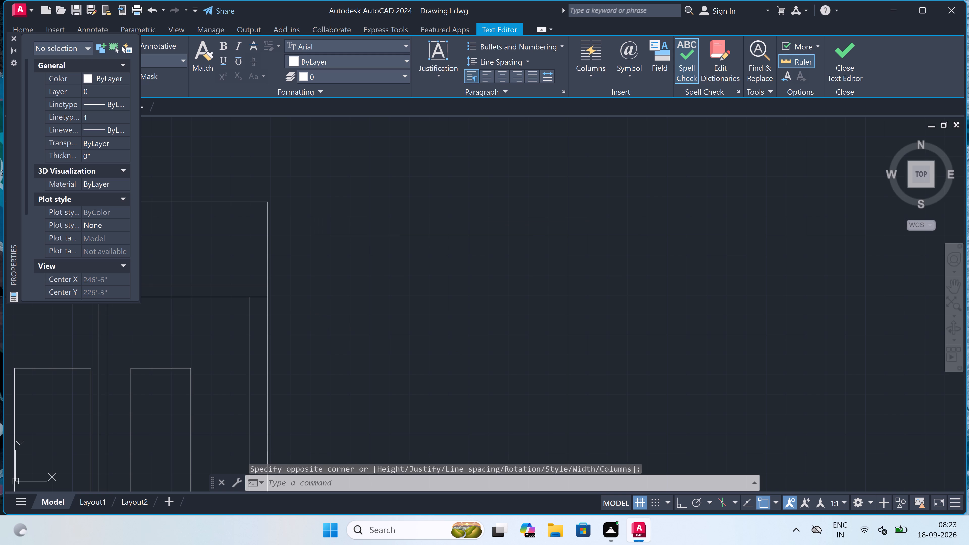
Add the multiline text label SLAB-6" below the parapet label, beside the section's roof slab.
key("space")
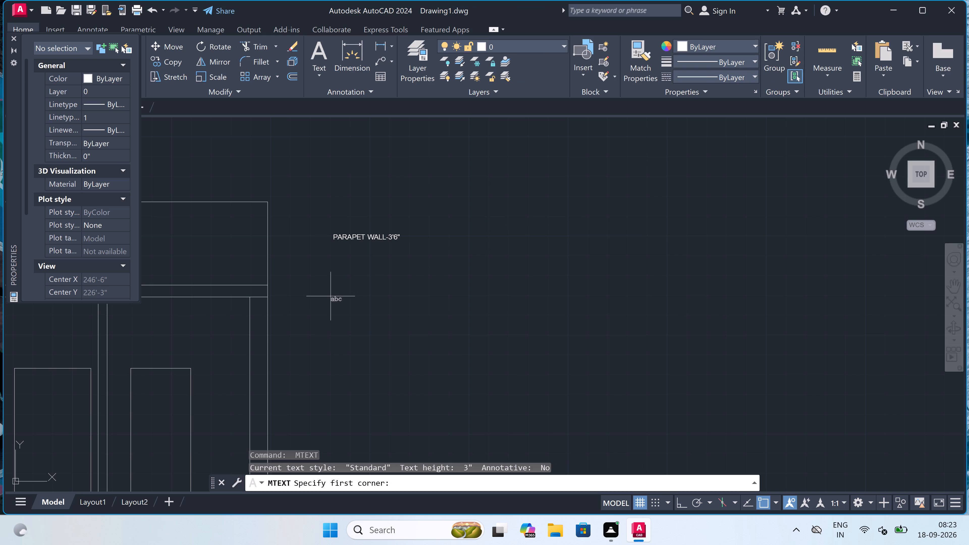
left_click(348, 284)
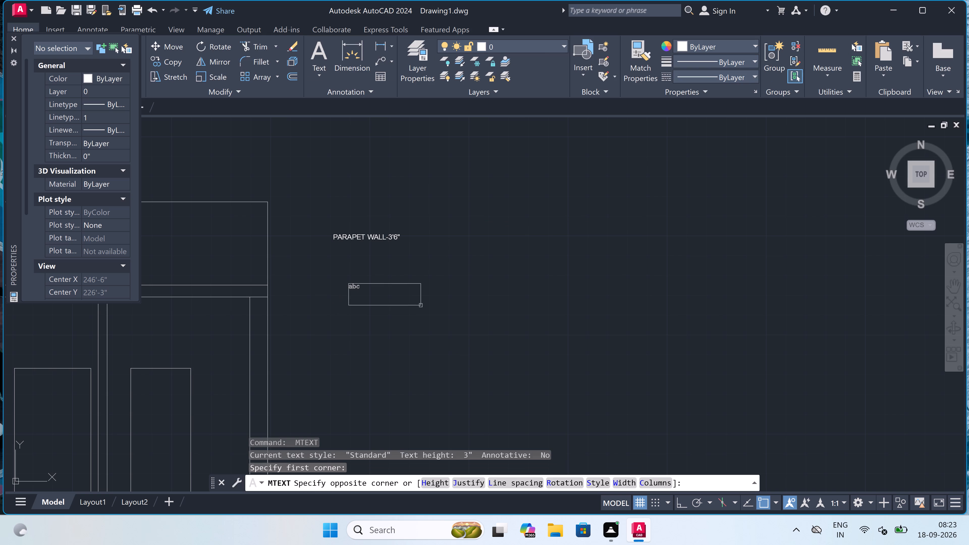
left_click(424, 302)
type("SLAB-")
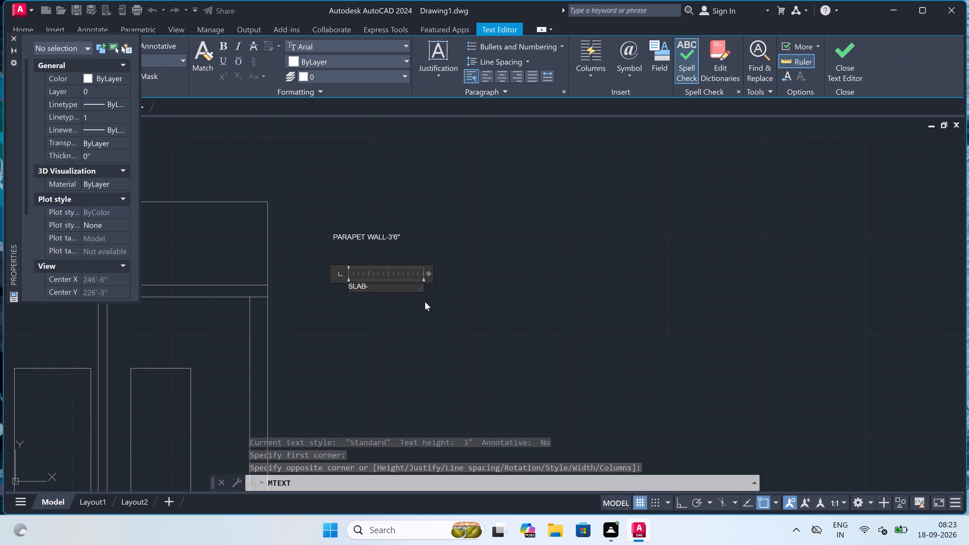
type("6/")
key("shift+quotedbl")
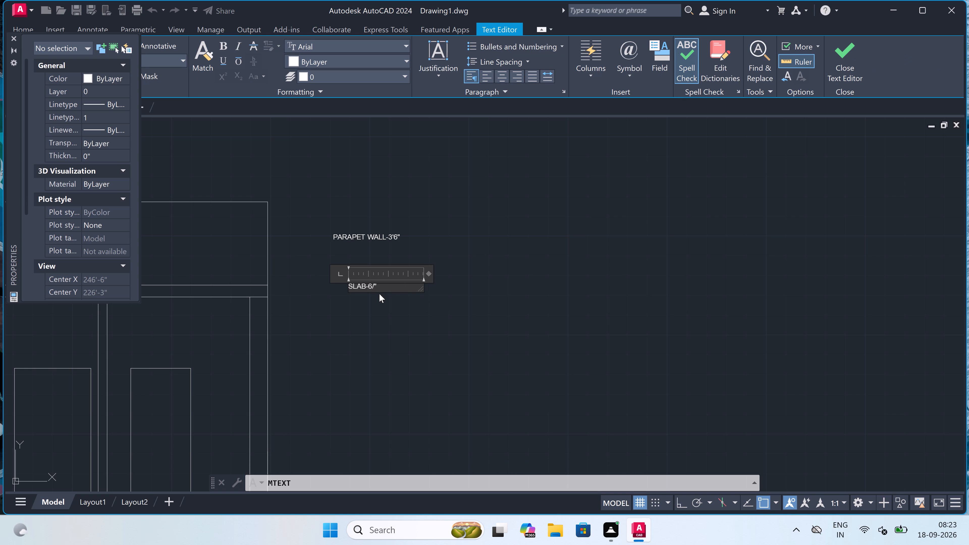
key("BackSpace")
key("BackSpace")
key("shift+quotedbl")
left_click(398, 320)
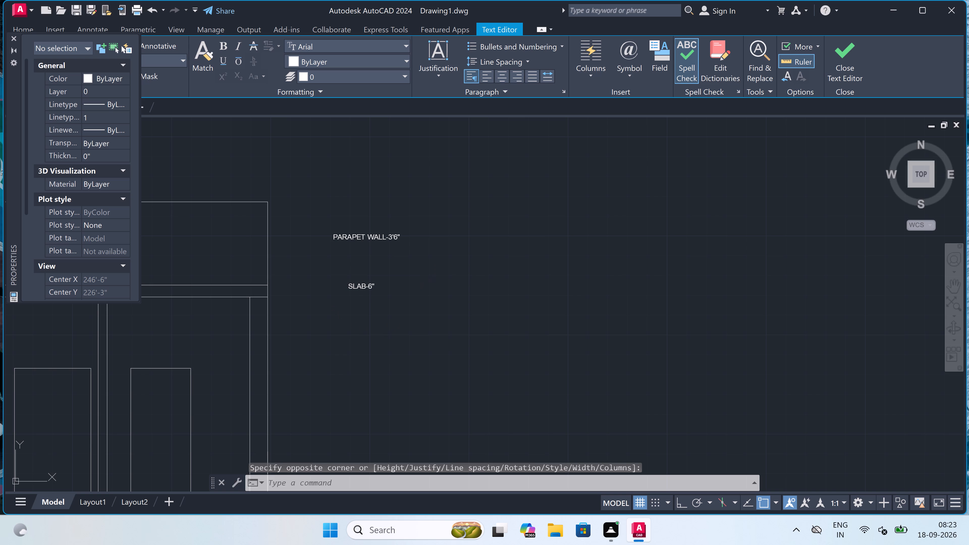
Add the multiline text label BRICK WALL-10' below the slab label, beside the section's upper-storey wall.
scroll(398, 320, "down", 5)
scroll(391, 342, "up", 2)
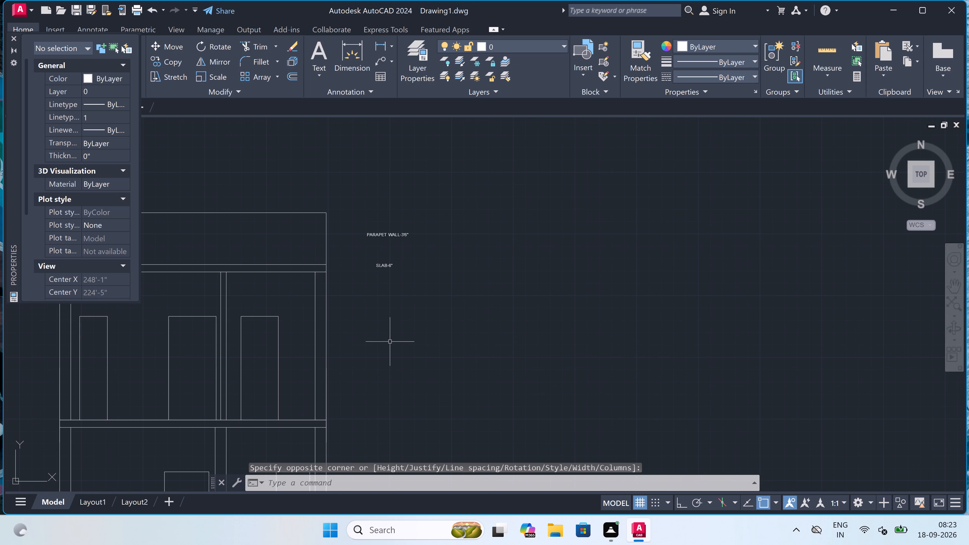
key("space")
left_click_drag(370, 330, 380, 335)
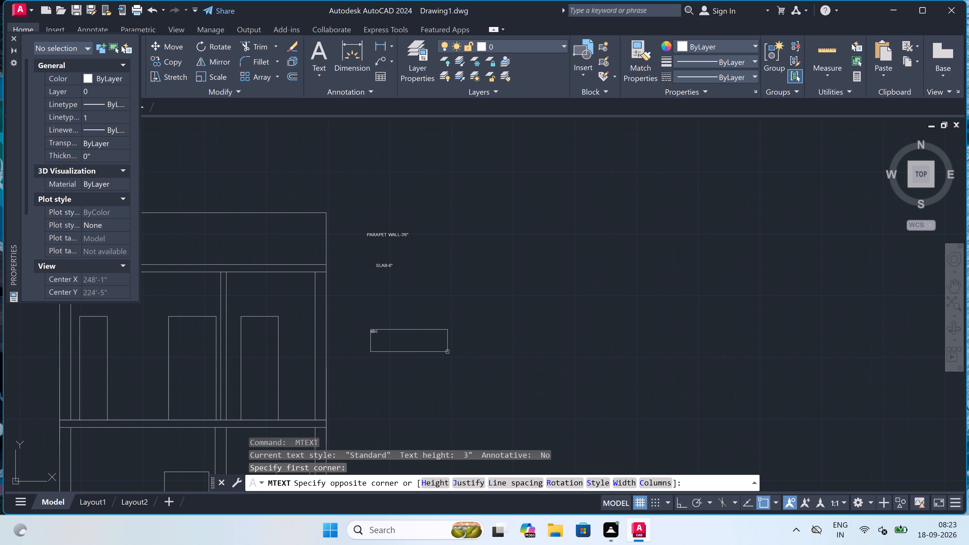
left_click(486, 339)
scroll(363, 340, "up", 3)
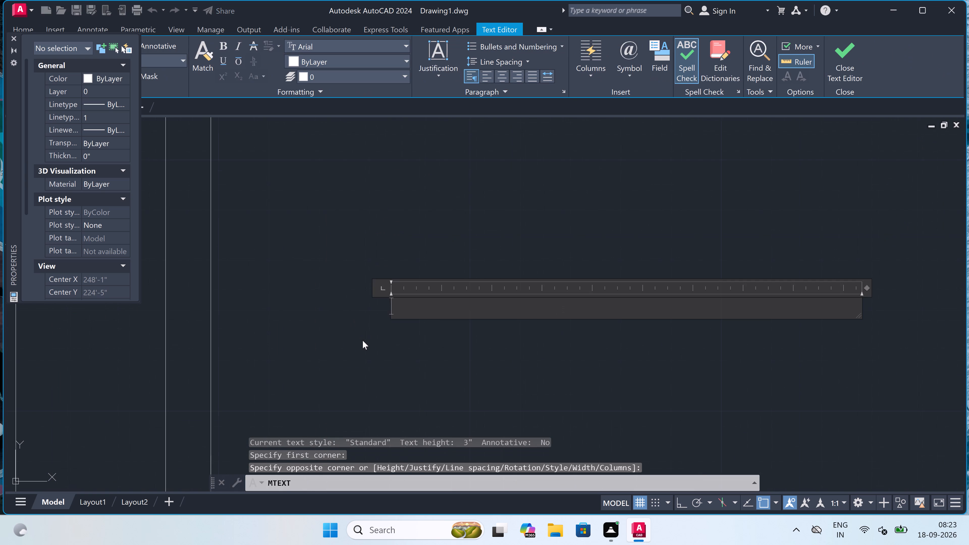
type("BRICK")
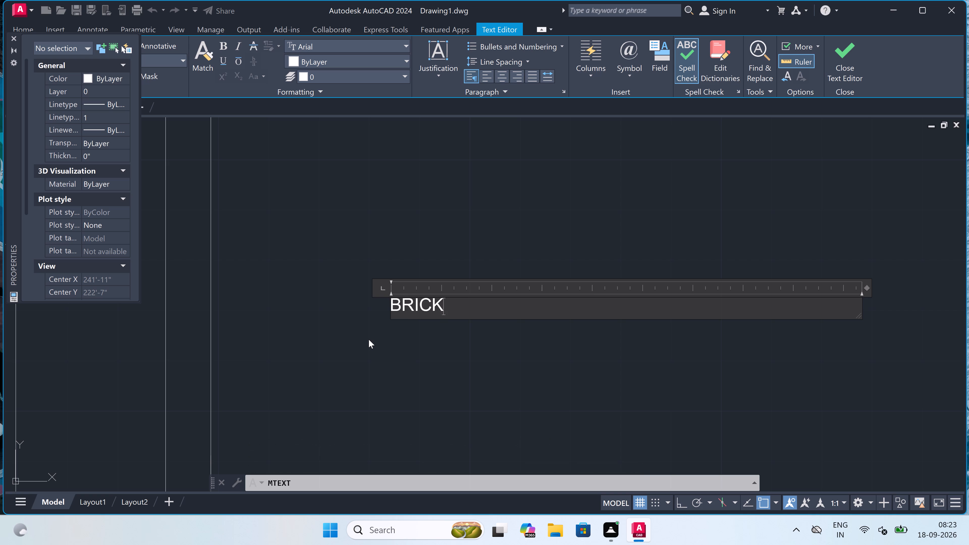
key("space")
type("WALL")
type("-10")
key("apostrophe")
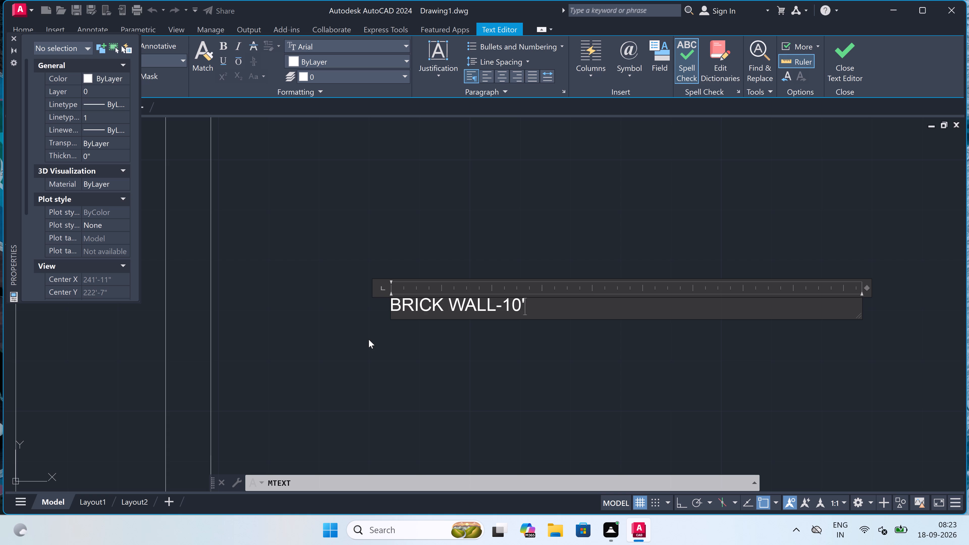
left_click(371, 338)
Add the multiline text label GROUND LEVEL-1'6" beside the plinth at the base of SECTION-AA.
scroll(379, 323, "down", 7)
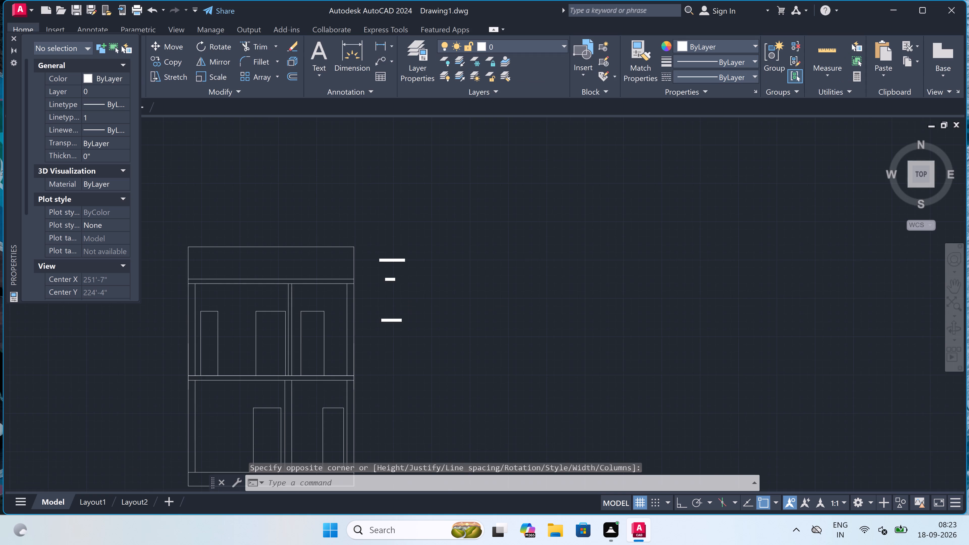
scroll(372, 338, "up", 3)
scroll(391, 342, "down", 4)
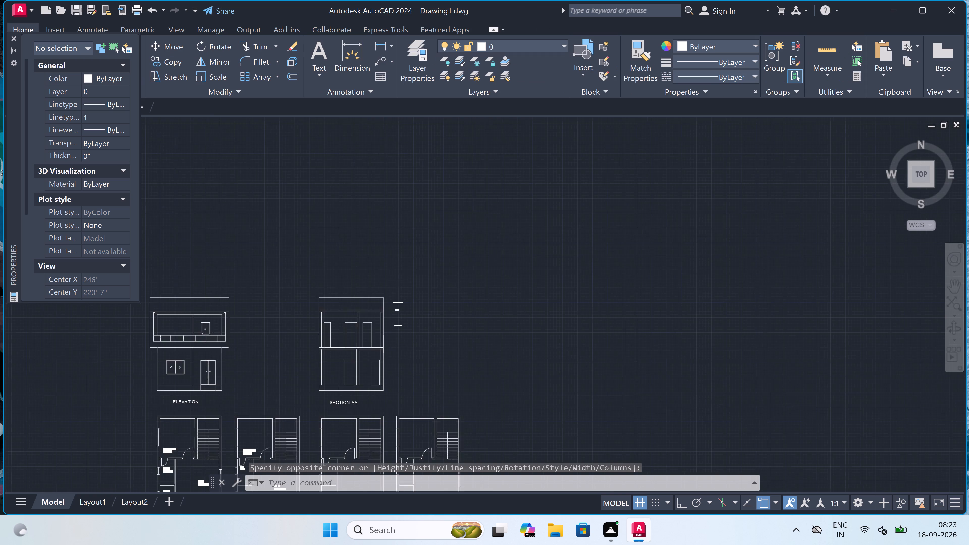
scroll(389, 366, "up", 4)
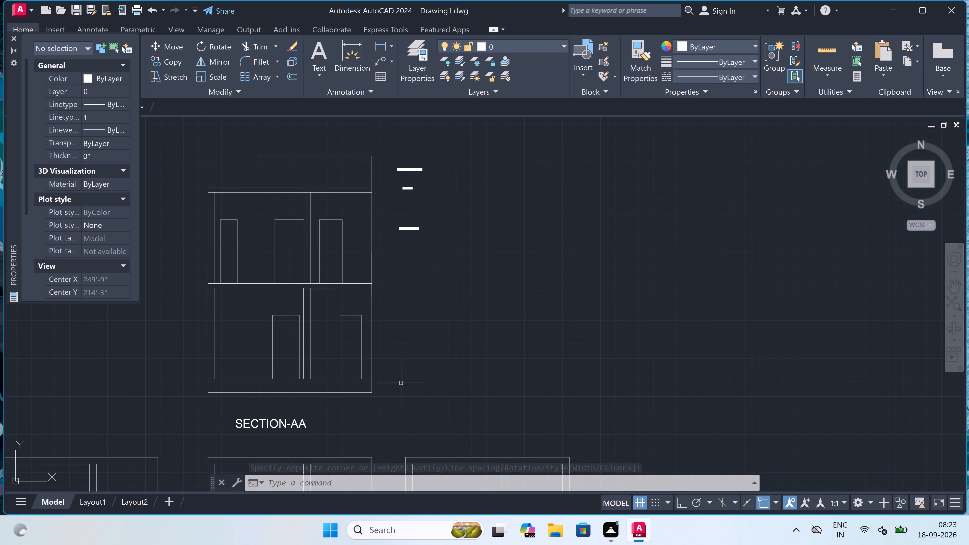
scroll(401, 382, "up", 1)
key("space")
left_click(400, 375)
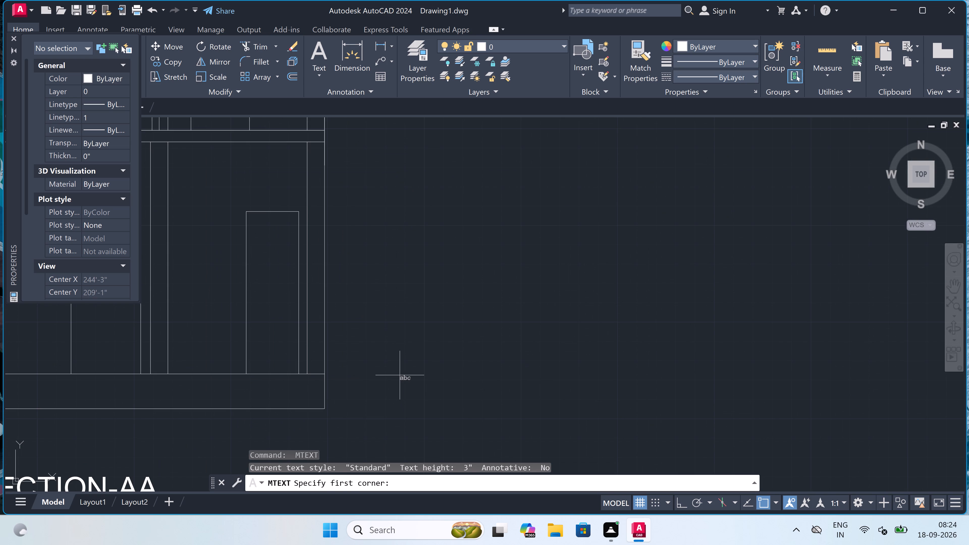
left_click(645, 396)
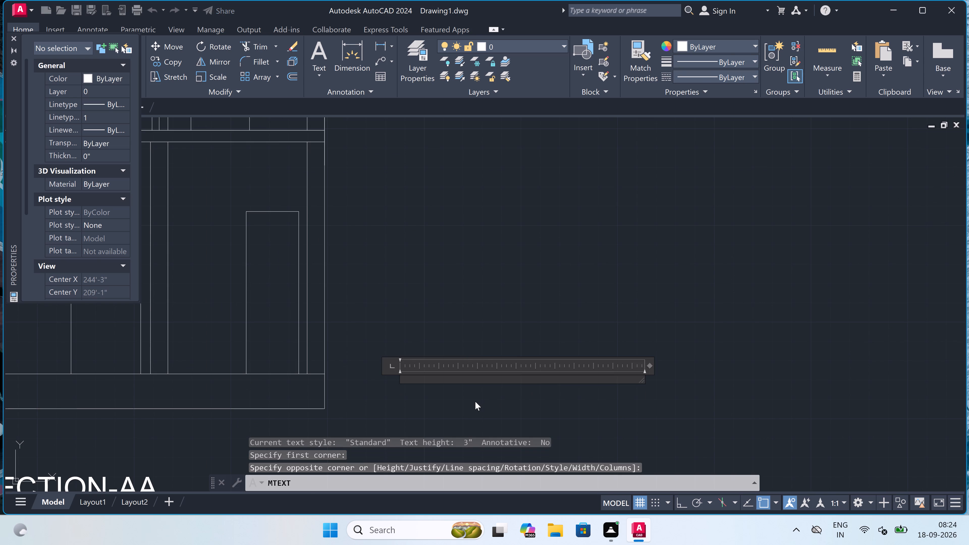
scroll(457, 398, "up", 1)
type("GROUND LEVEL-1")
type("'6")
key("shift+quotedbl")
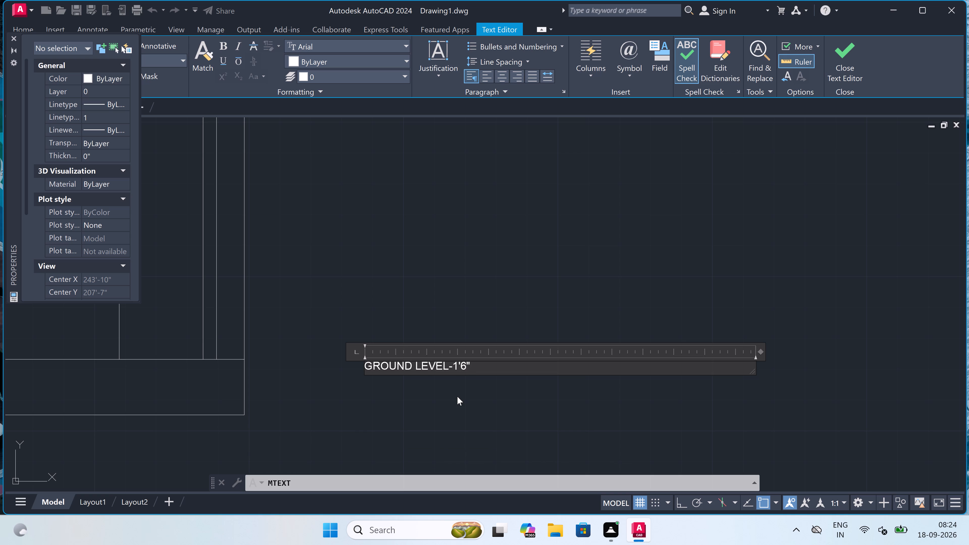
left_click(462, 301)
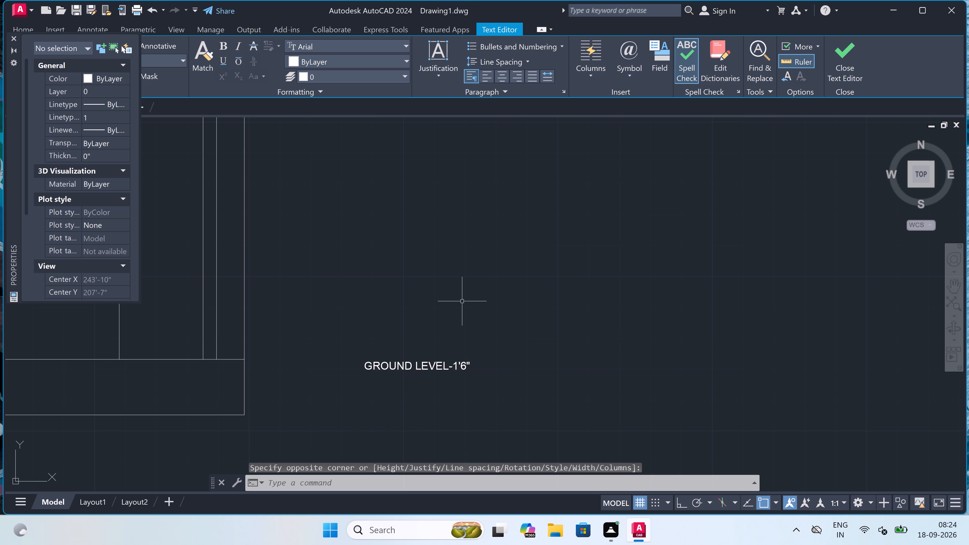
Set the text height of the parapet, slab, brick wall and ground level labels beside the section to 6".
scroll(462, 301, "down", 6)
scroll(468, 286, "up", 2)
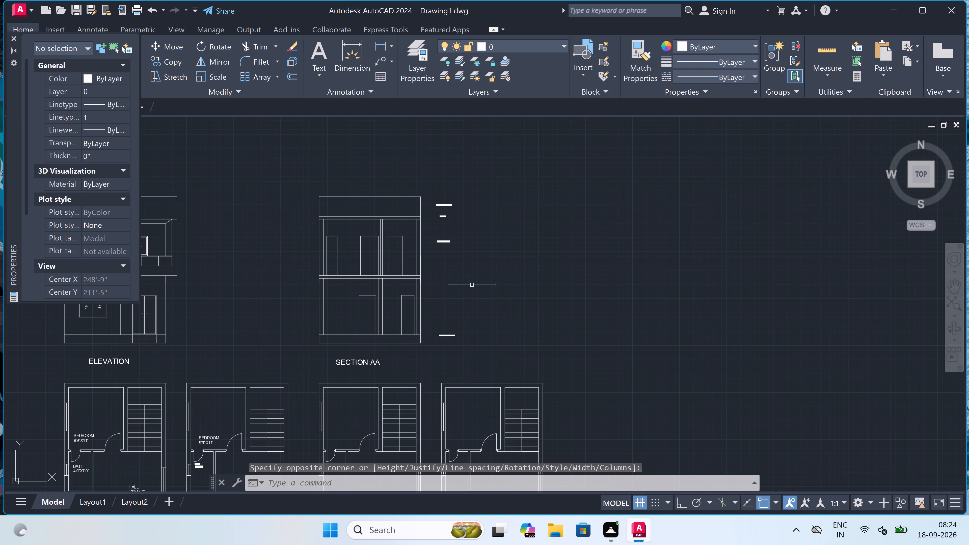
left_click(480, 184)
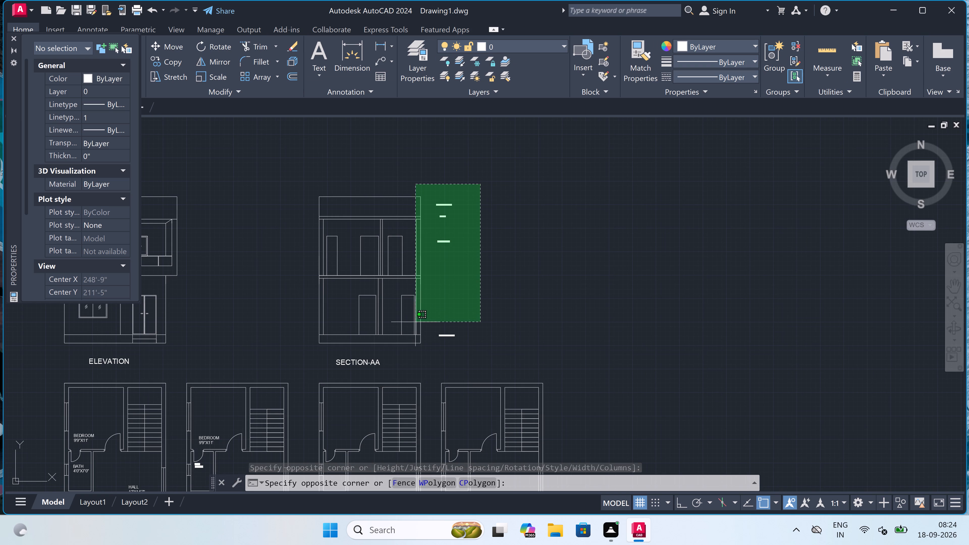
left_click(433, 351)
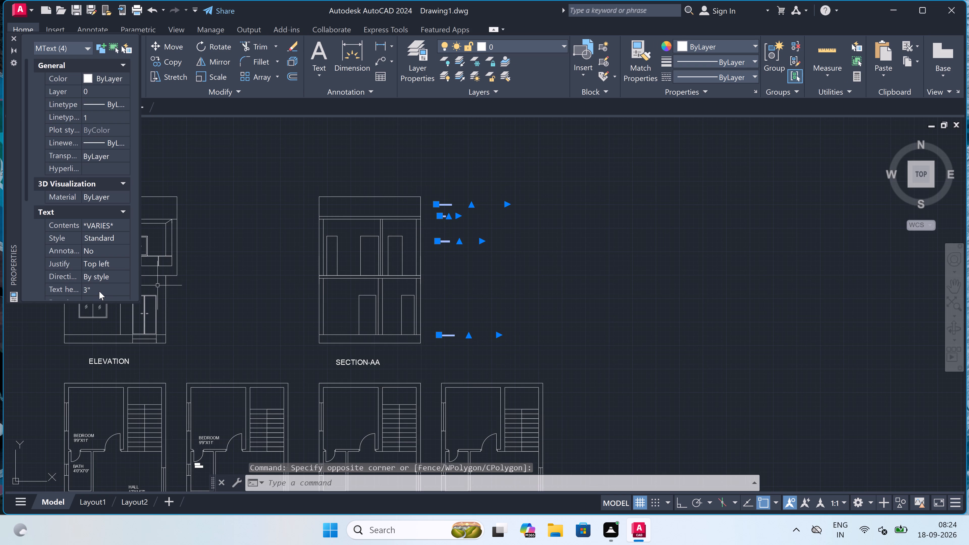
left_click_drag(102, 289, 106, 290)
key("BackSpace")
key("BackSpace")
key("BackSpace")
key("BackSpace")
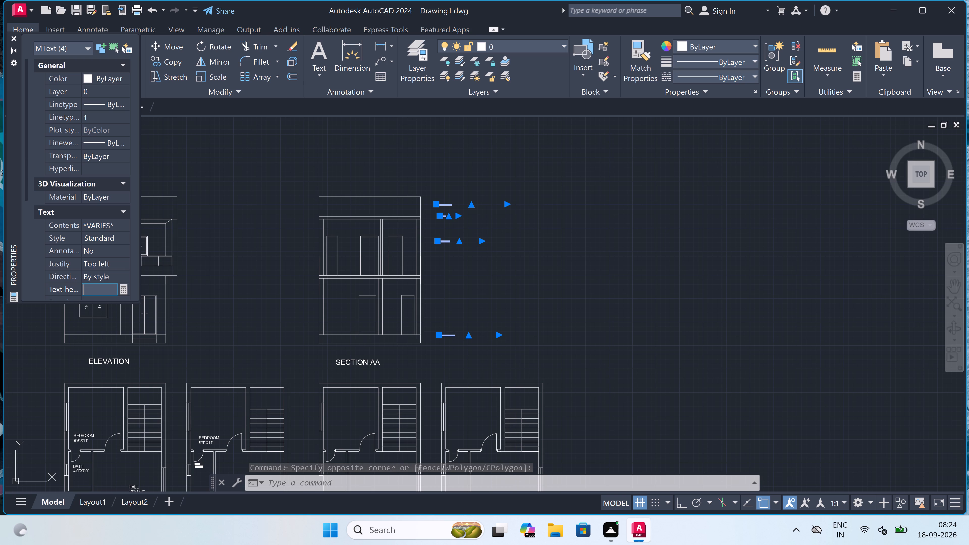
type("6\"")
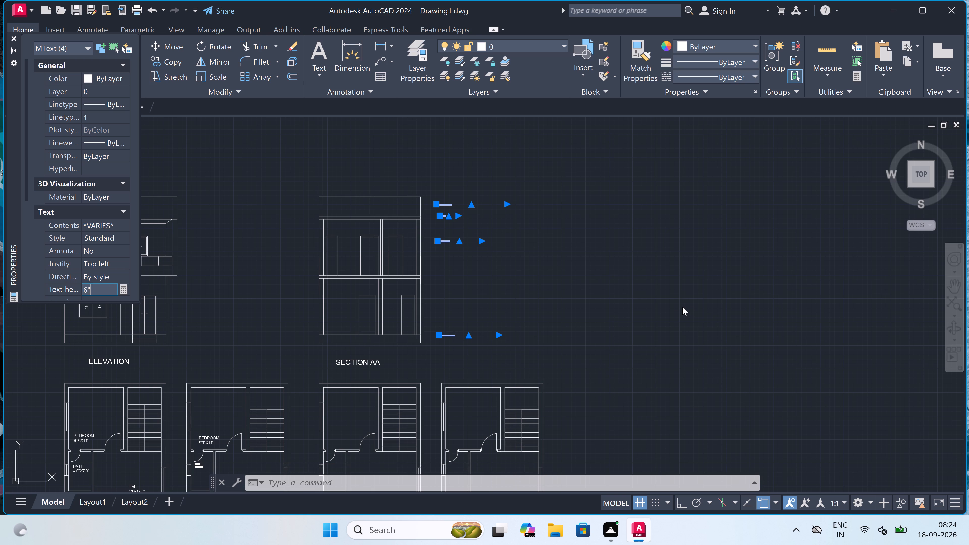
left_click(596, 306)
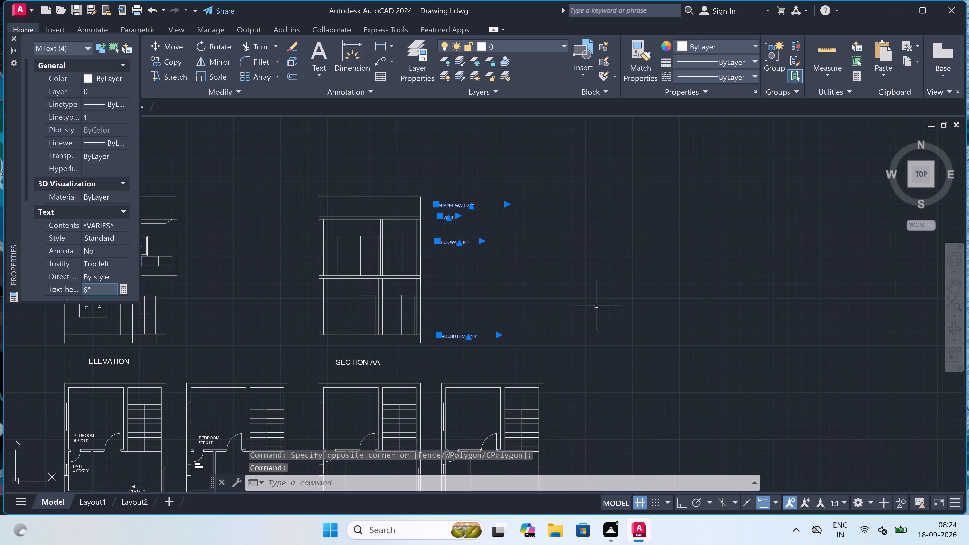
Draw a vertical line with Ortho on from the roof slab to the parapet top, just inside SECTION-AA's right outer edge.
key("Escape")
scroll(596, 306, "down", 1)
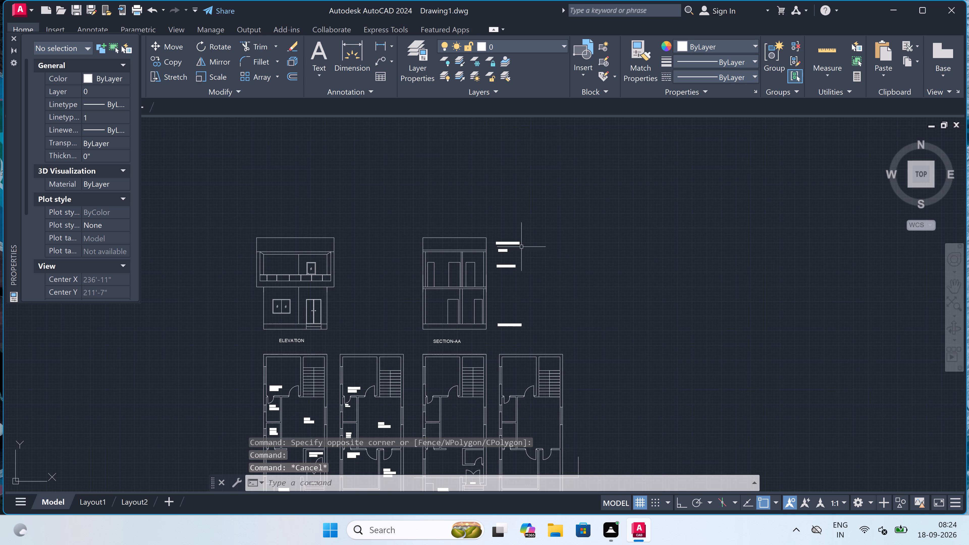
scroll(488, 237, "up", 3)
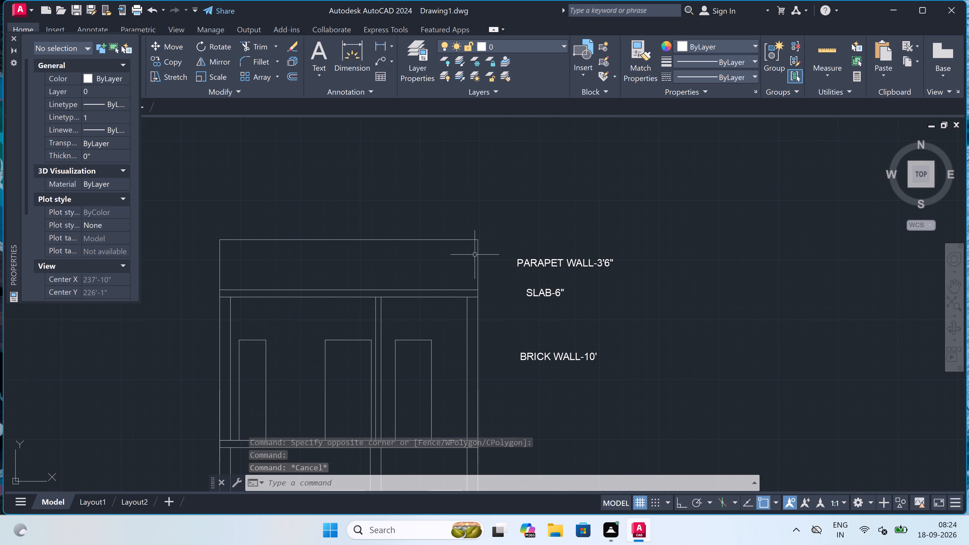
type("L")
key("space")
scroll(475, 255, "up", 2)
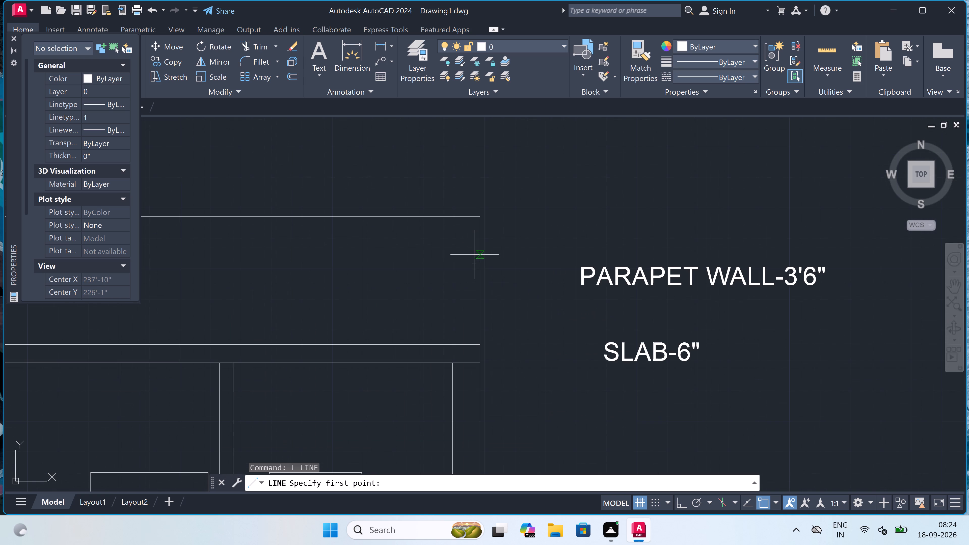
left_click(467, 343)
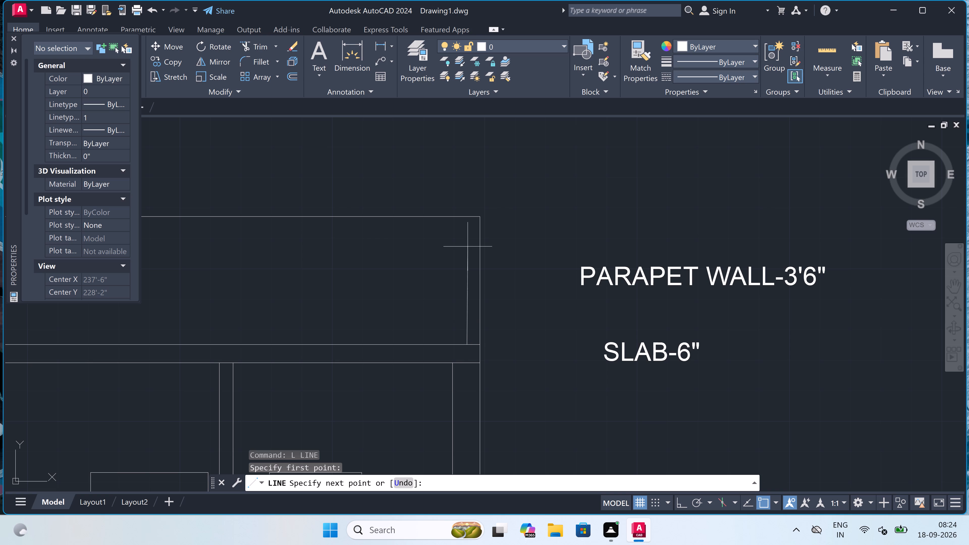
key("F8")
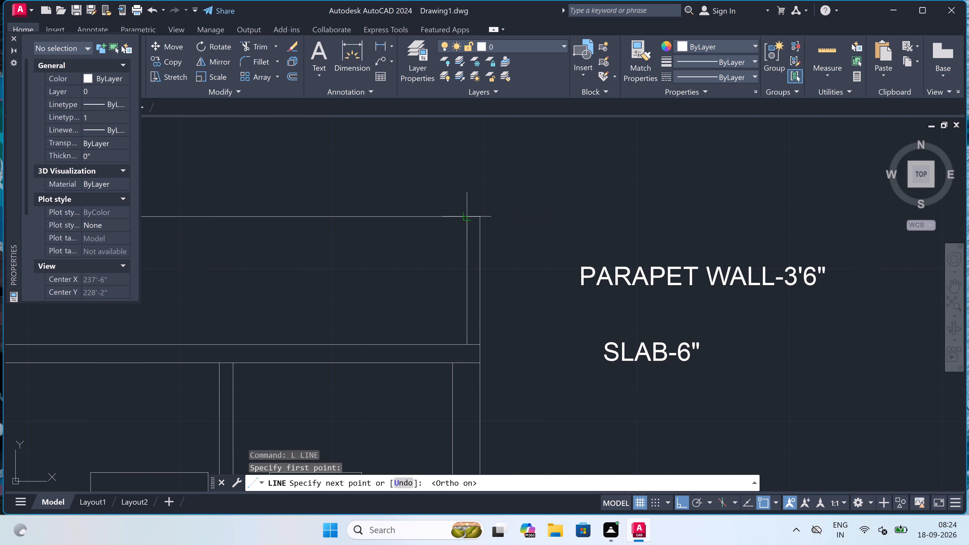
left_click(466, 214)
key("Escape")
scroll(466, 215, "down", 3)
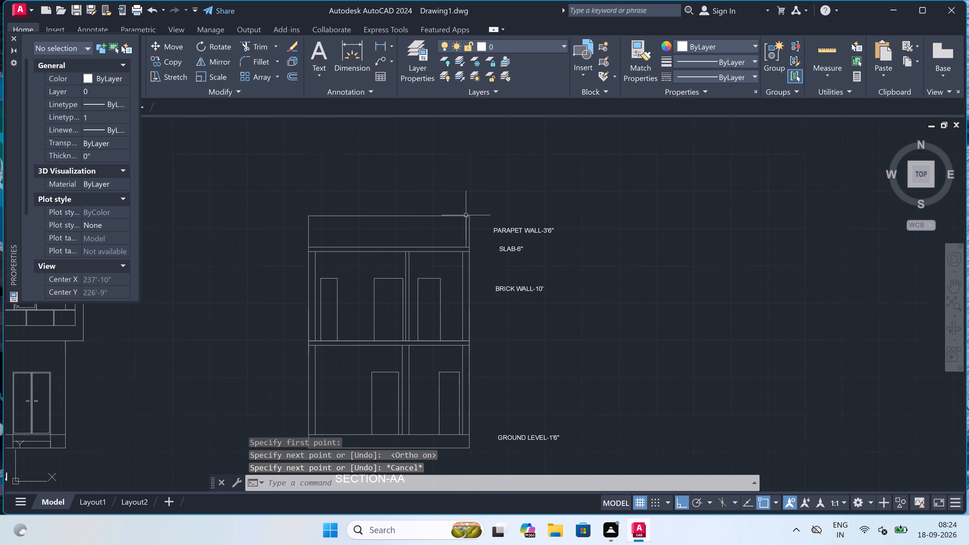
Draw the matching vertical parapet thickness line from the roof slab to the parapet top, just inside the section's left outer edge.
scroll(466, 215, "down", 1)
scroll(365, 220, "up", 3)
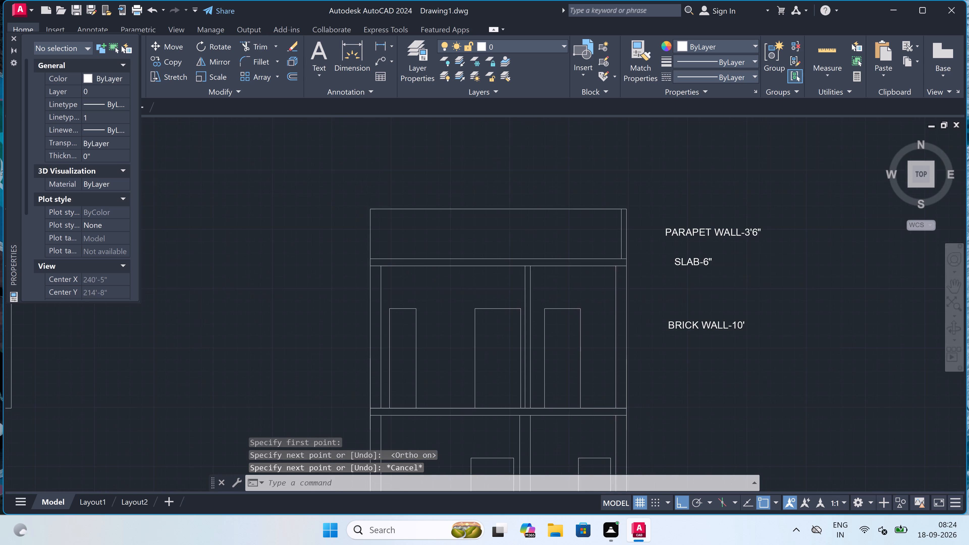
scroll(381, 216, "up", 1)
key("space")
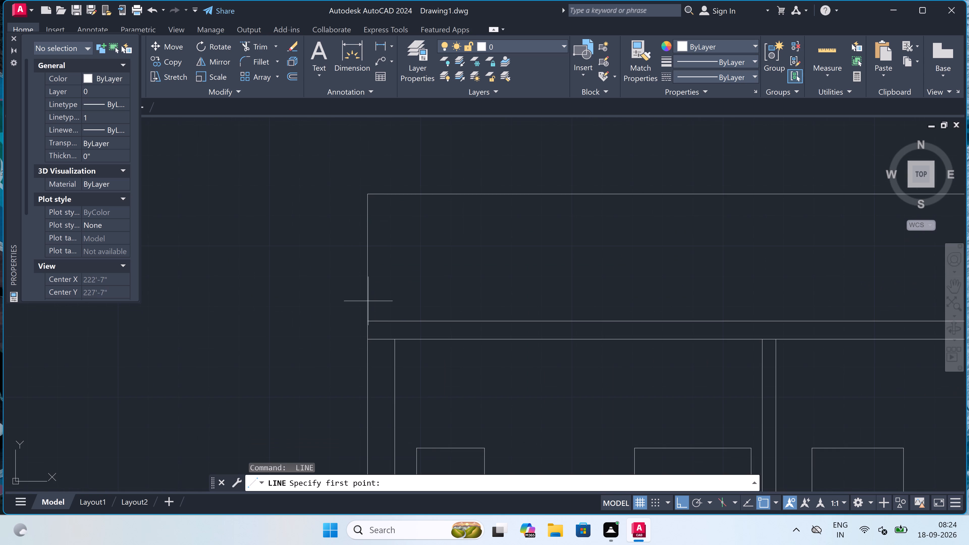
left_click(381, 320)
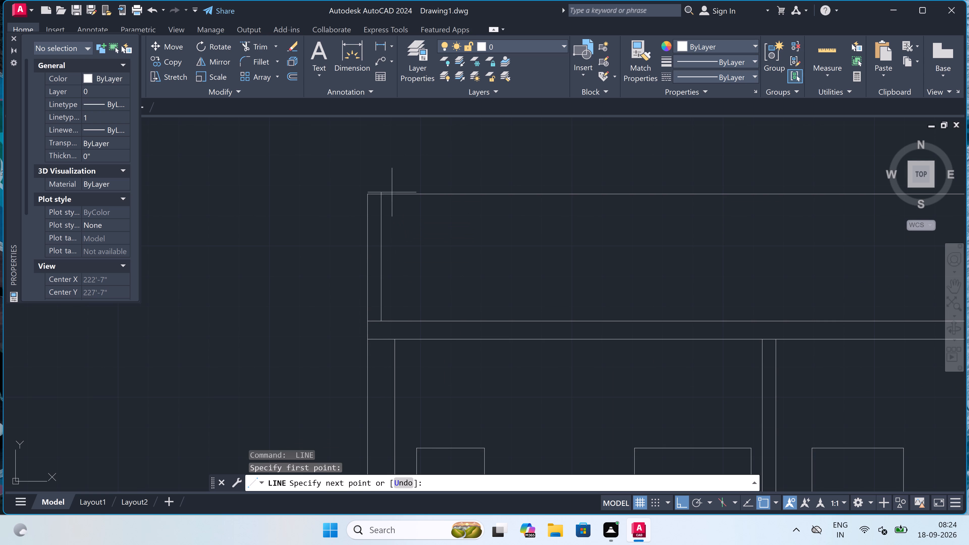
left_click(384, 195)
key("Escape")
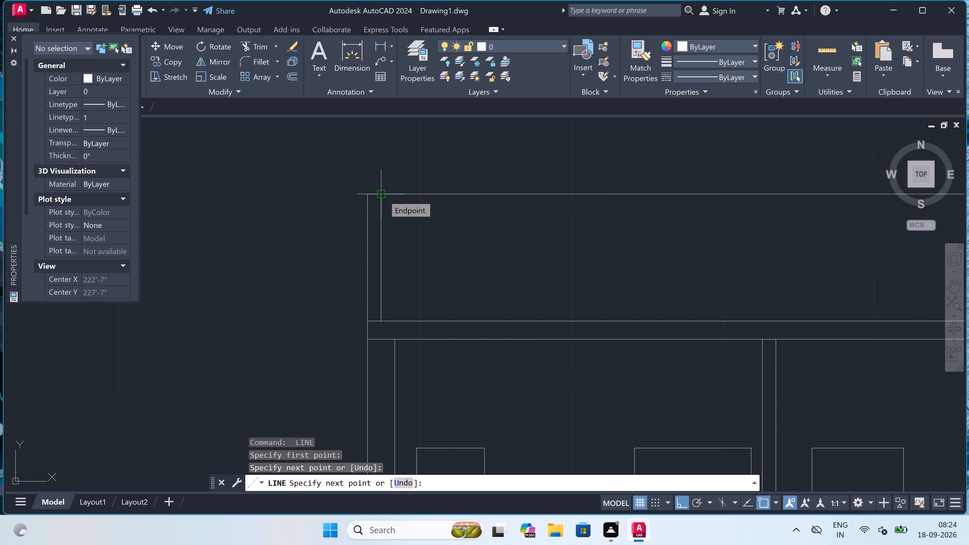
Draw a brick course in SECTION-AA's left ground-floor wall just above the plinth, using two horizontal lines and a central vertical joint.
scroll(384, 196, "down", 5)
scroll(387, 252, "up", 3)
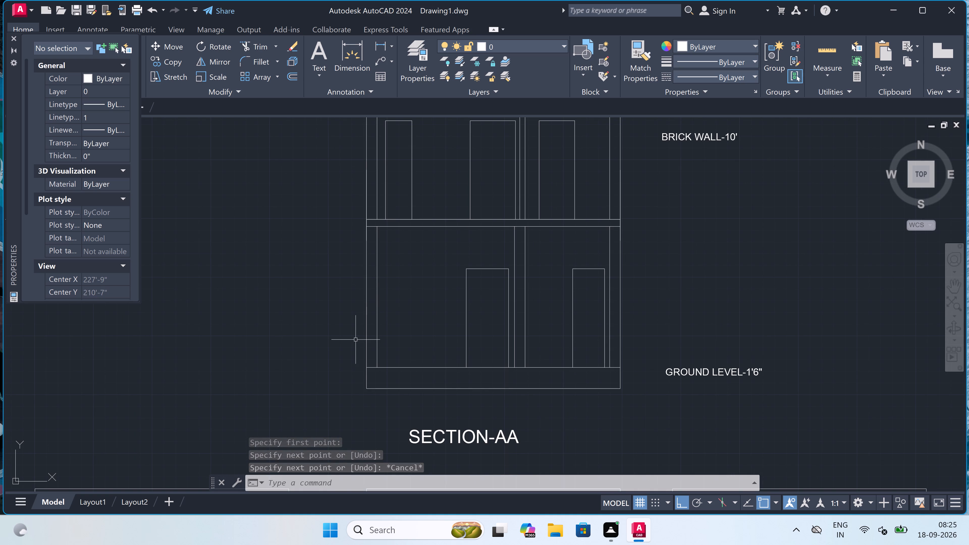
scroll(371, 357, "up", 3)
key("space")
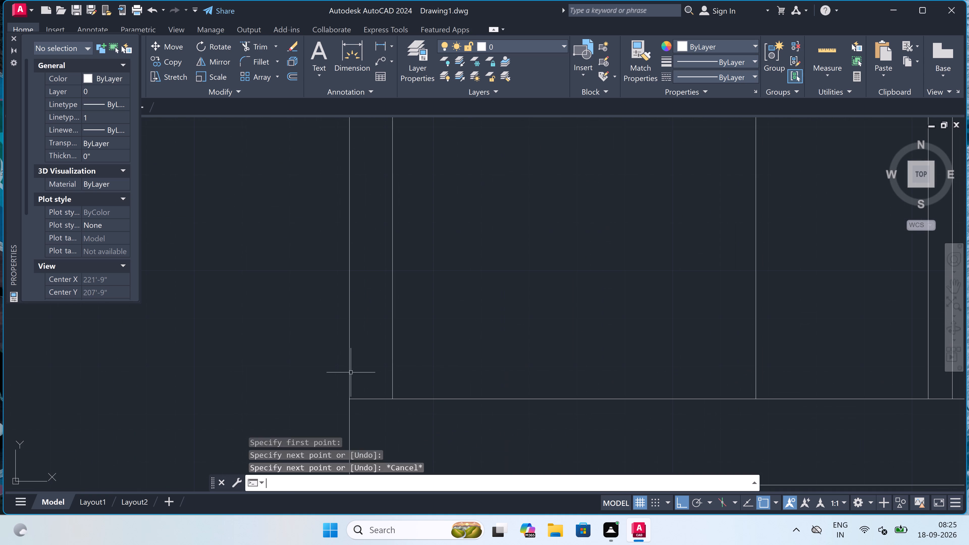
left_click(346, 377)
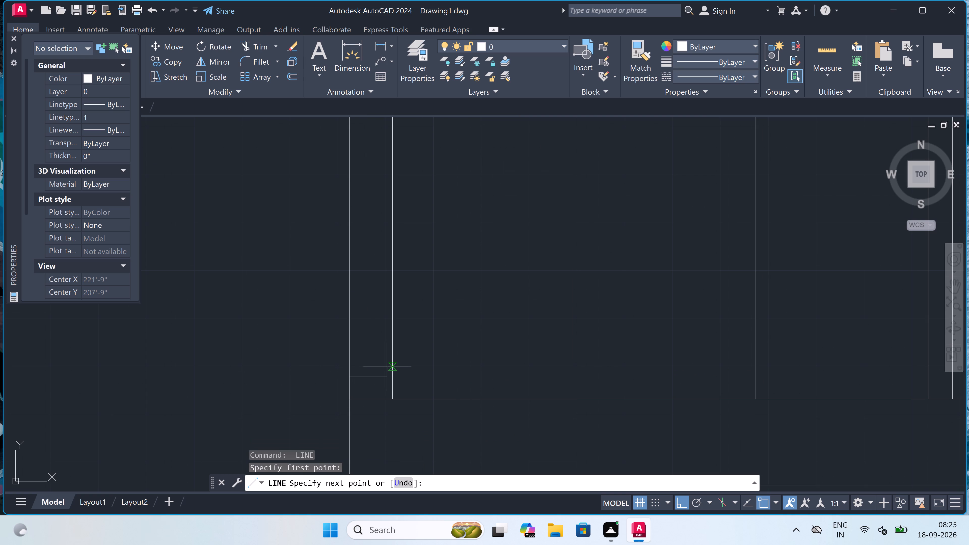
left_click(392, 376)
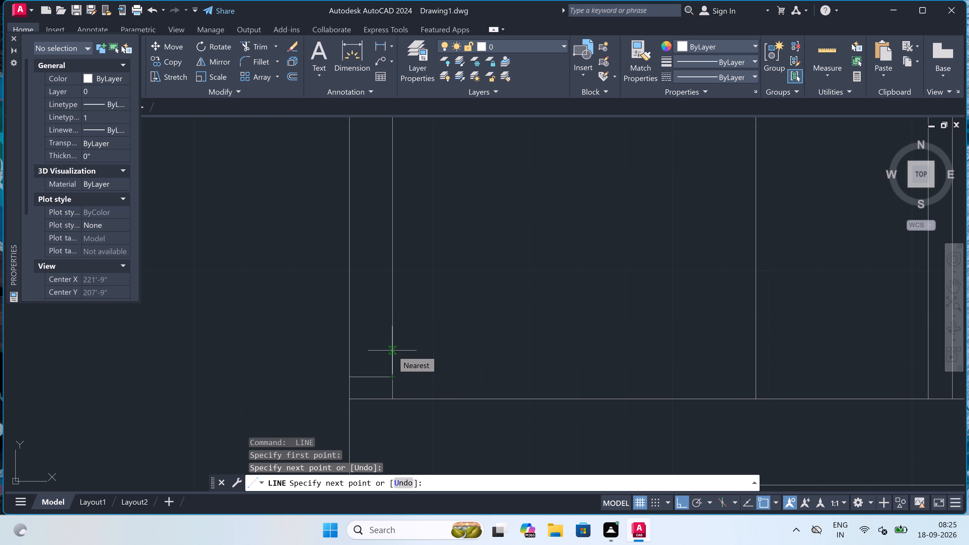
left_click(392, 350)
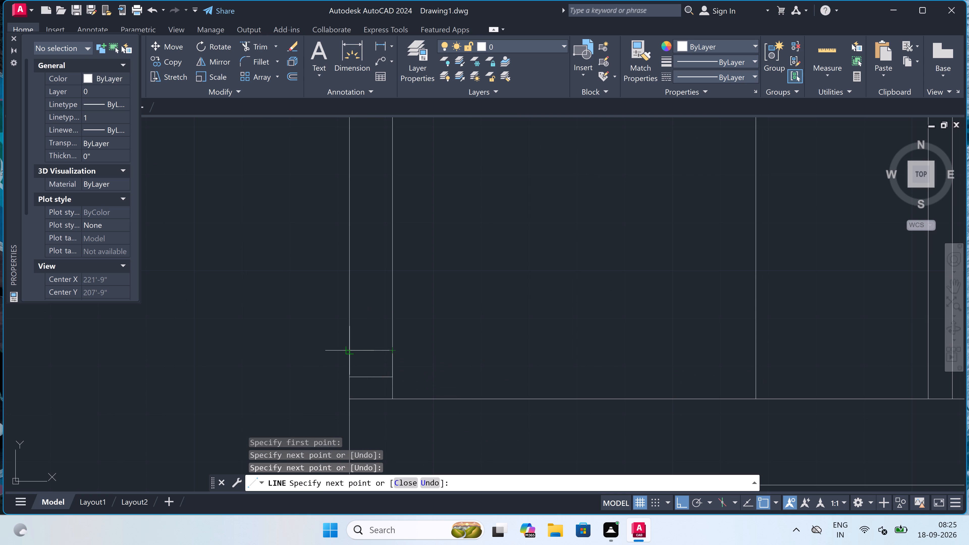
left_click(351, 350)
left_click(371, 350)
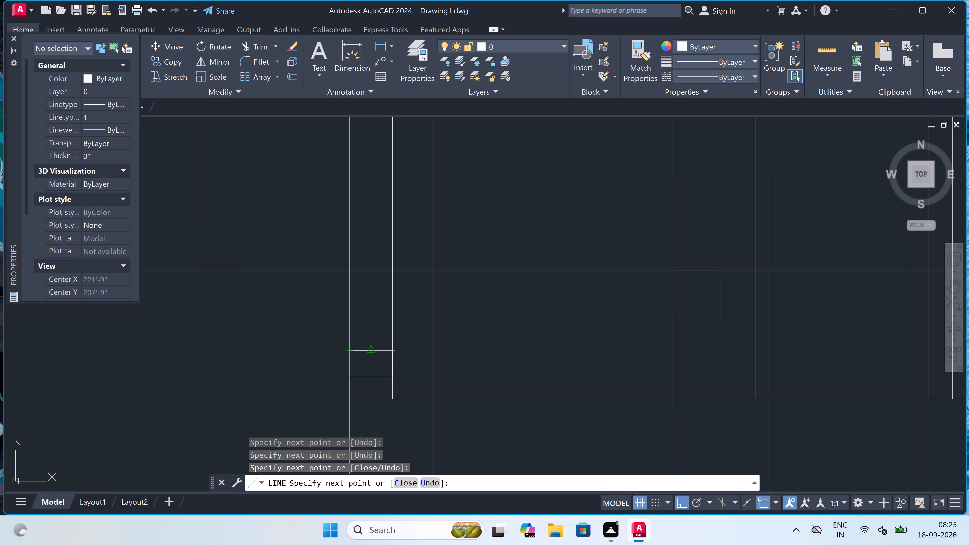
left_click(369, 379)
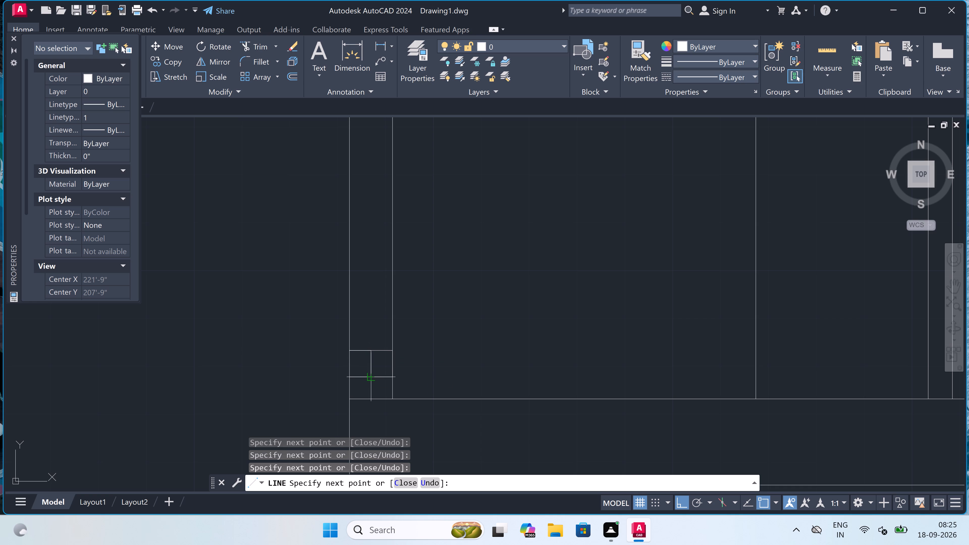
key("Escape")
Continue the left wall's brickwork upward with one undivided course and one course about 4" high split by a central vertical joint.
key("space")
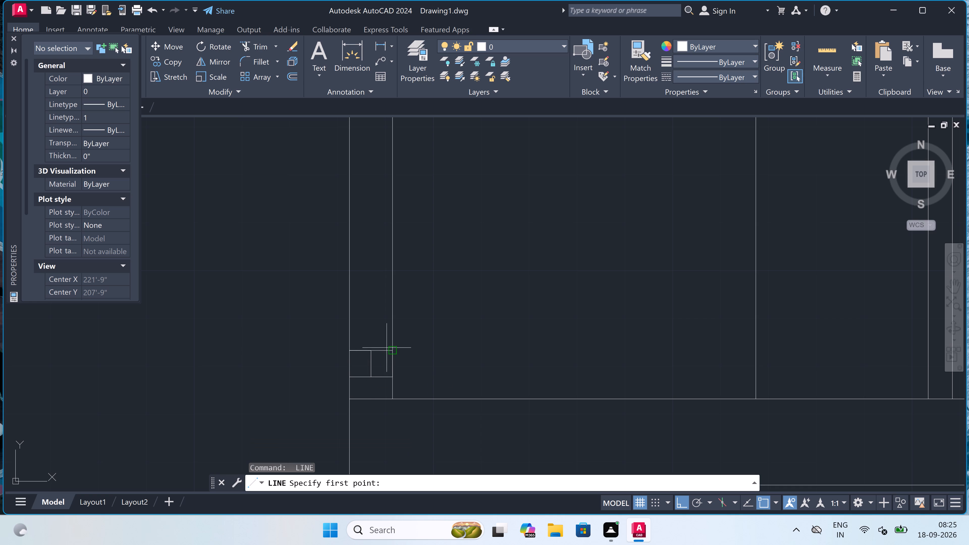
left_click(390, 349)
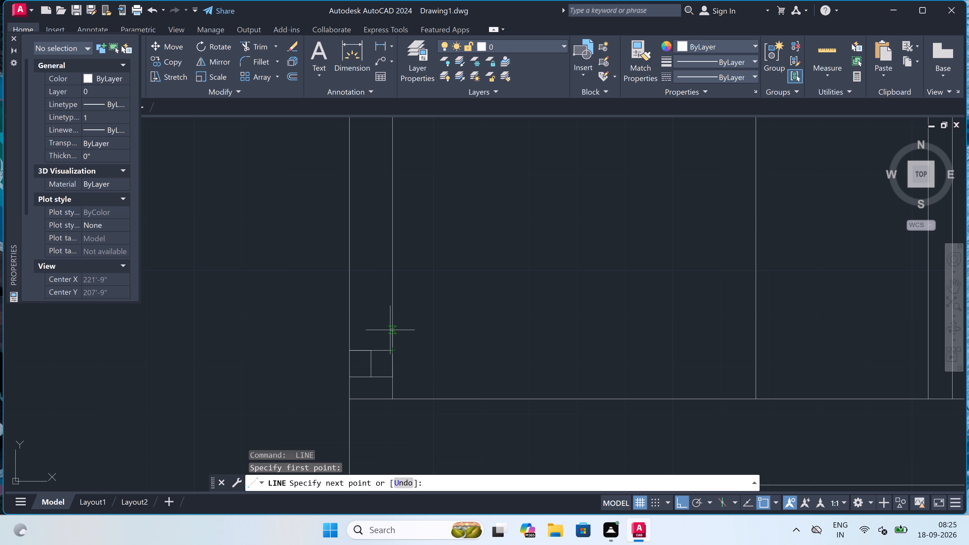
left_click(390, 329)
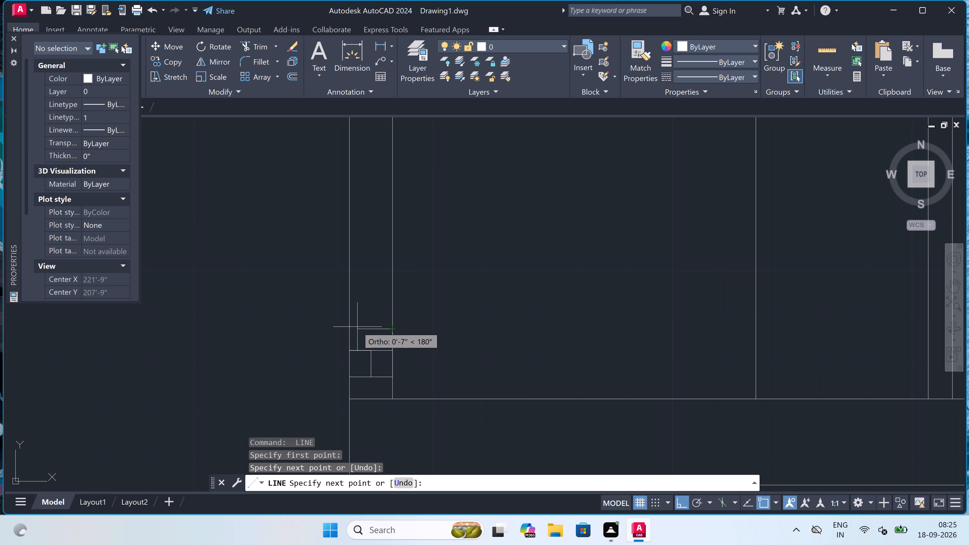
left_click(349, 328)
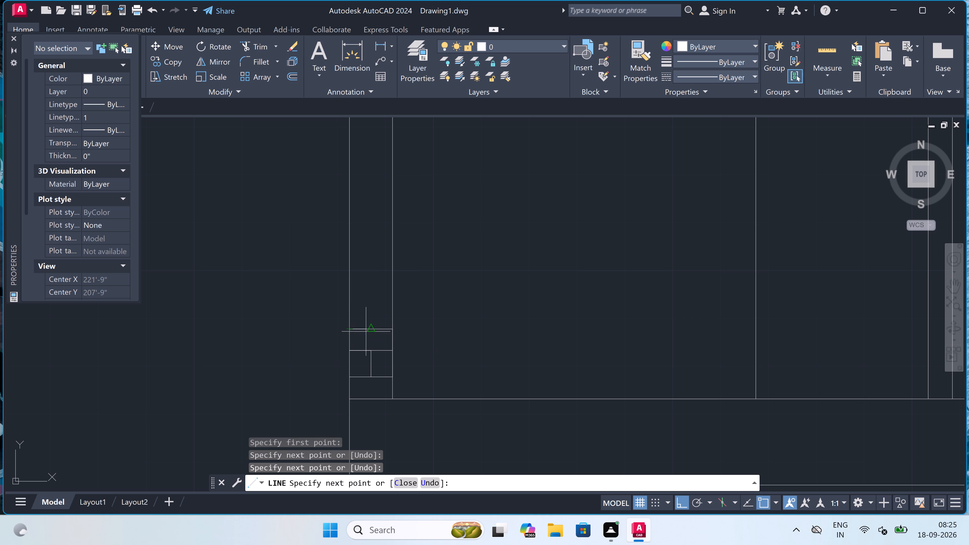
left_click(373, 327)
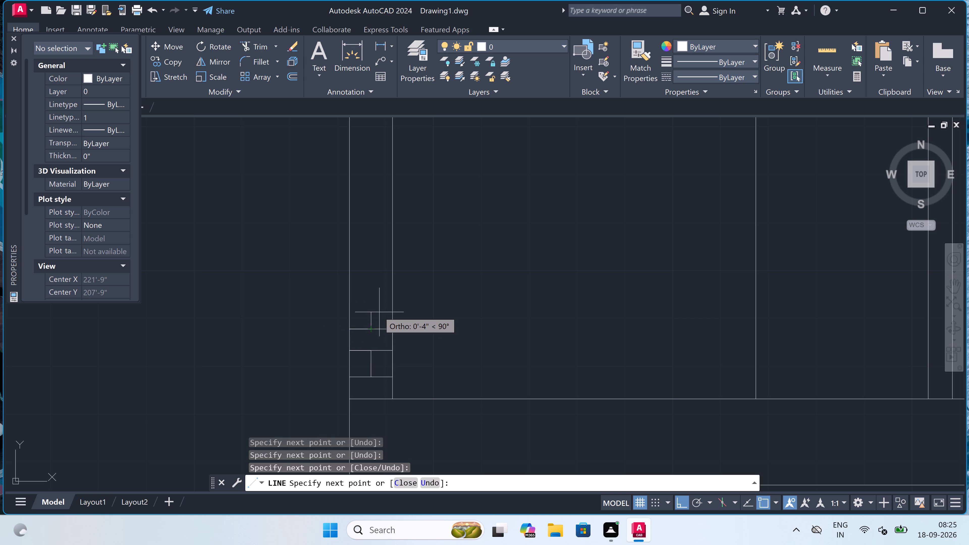
left_click(370, 309)
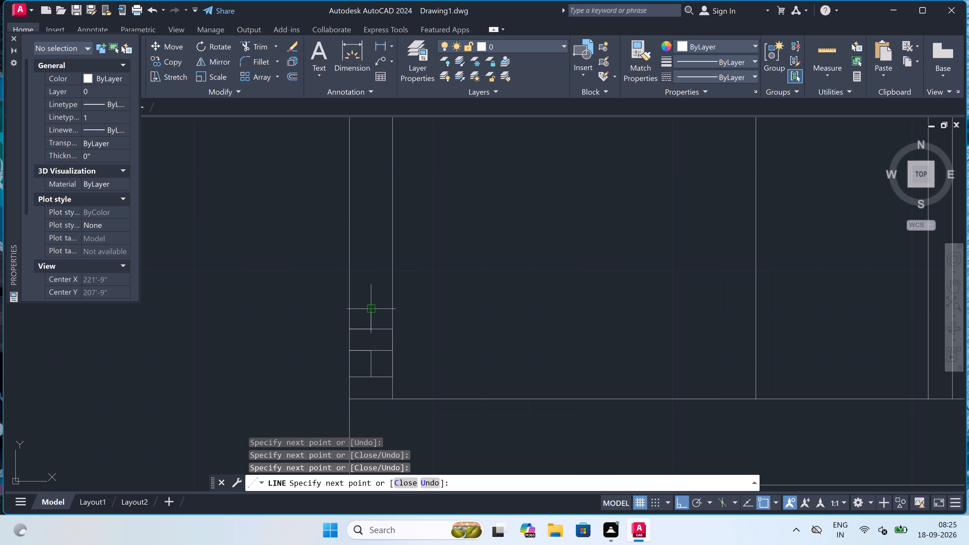
left_click(351, 307)
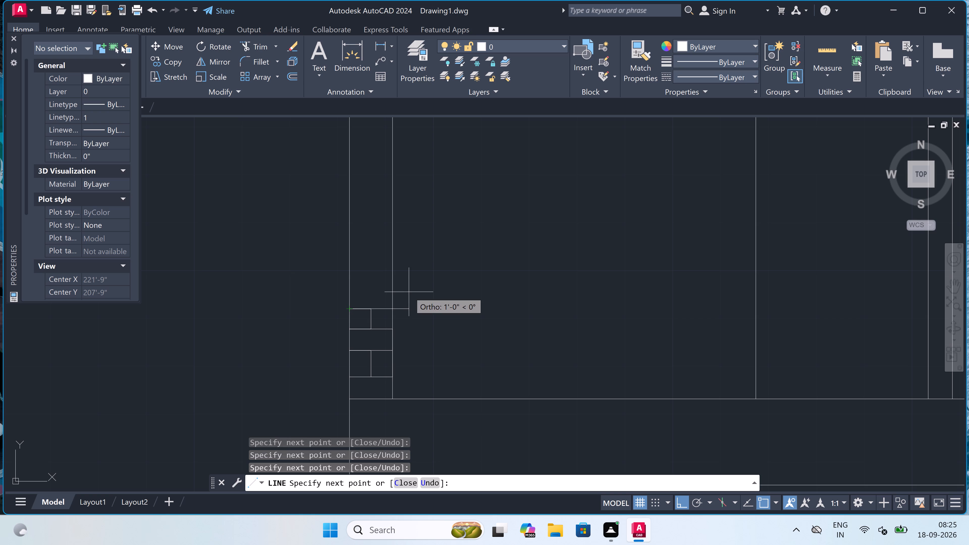
left_click(392, 307)
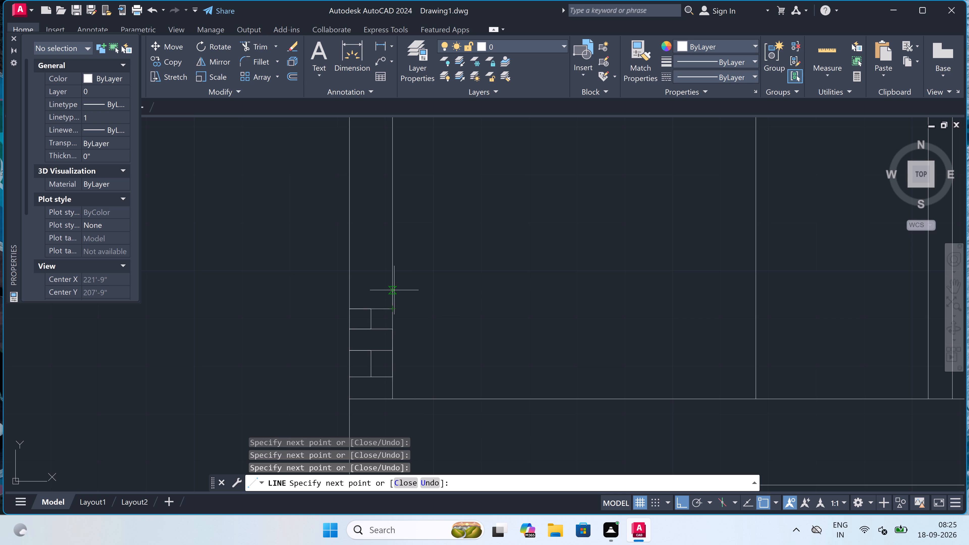
Add another undivided brick course and a centrally split course above it, with horizontal lines spanning the left wall's thickness.
left_click(394, 287)
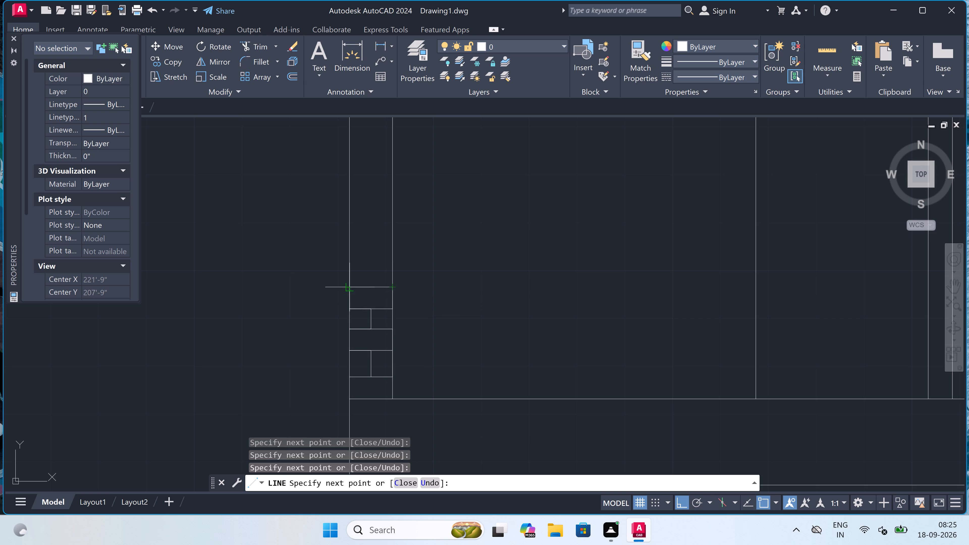
left_click(347, 288)
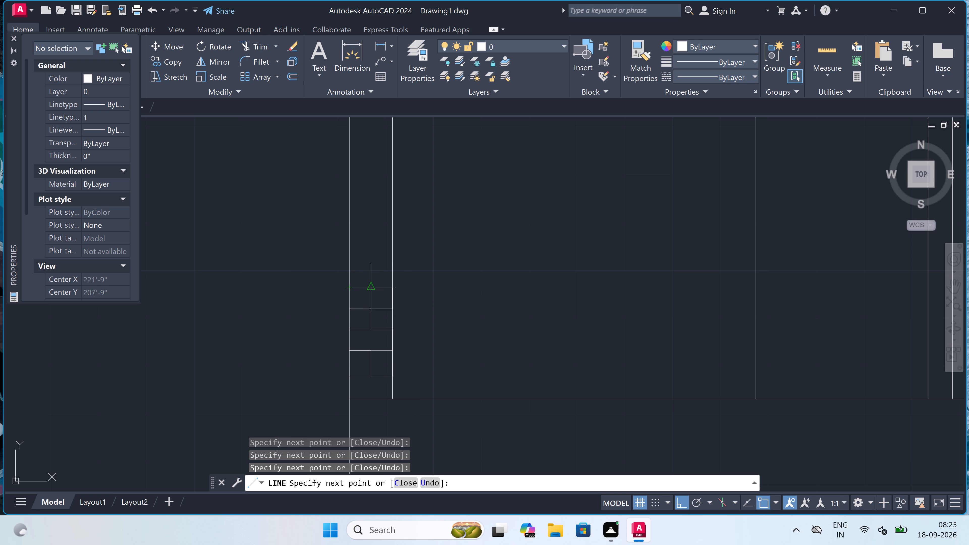
left_click(371, 288)
left_click(370, 265)
left_click_drag(348, 268, 351, 267)
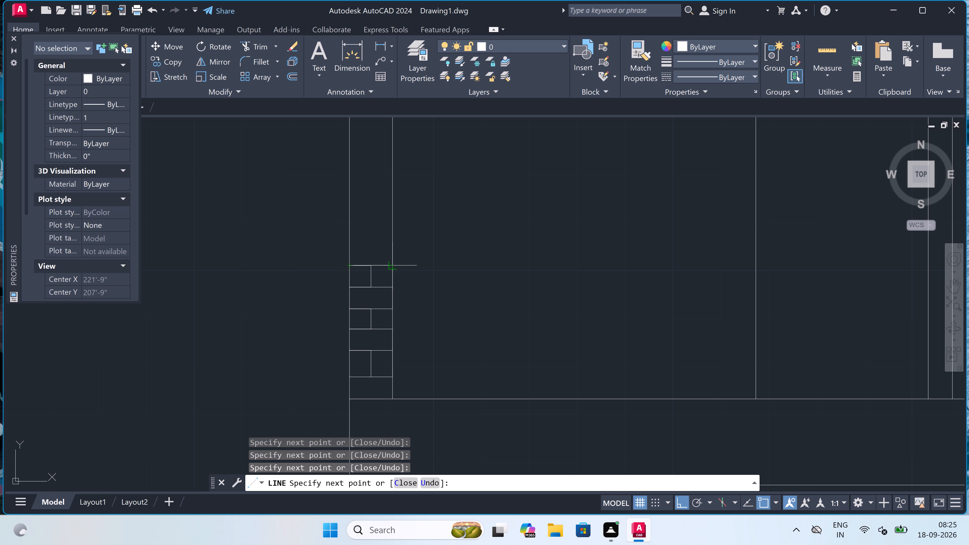
left_click(395, 264)
Add one more undivided brick course and a centrally split course above it in SECTION-AA's left ground-floor wall, and finish the line run.
scroll(395, 264, "down", 2)
scroll(392, 250, "up", 3)
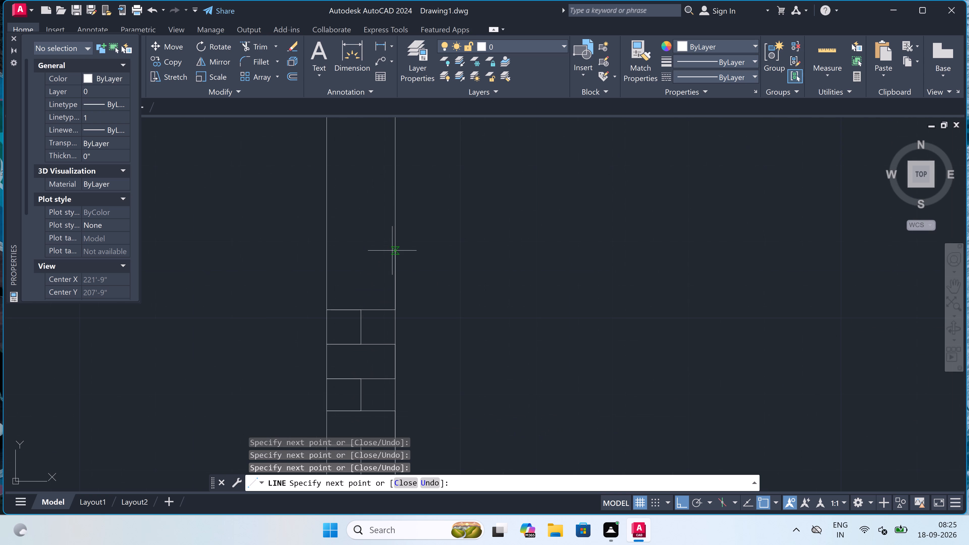
left_click(391, 271)
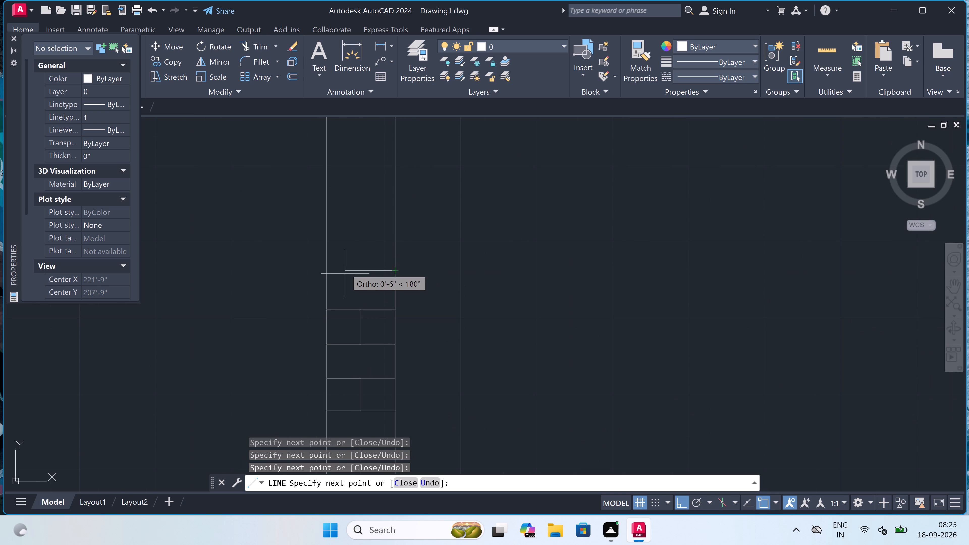
left_click(330, 269)
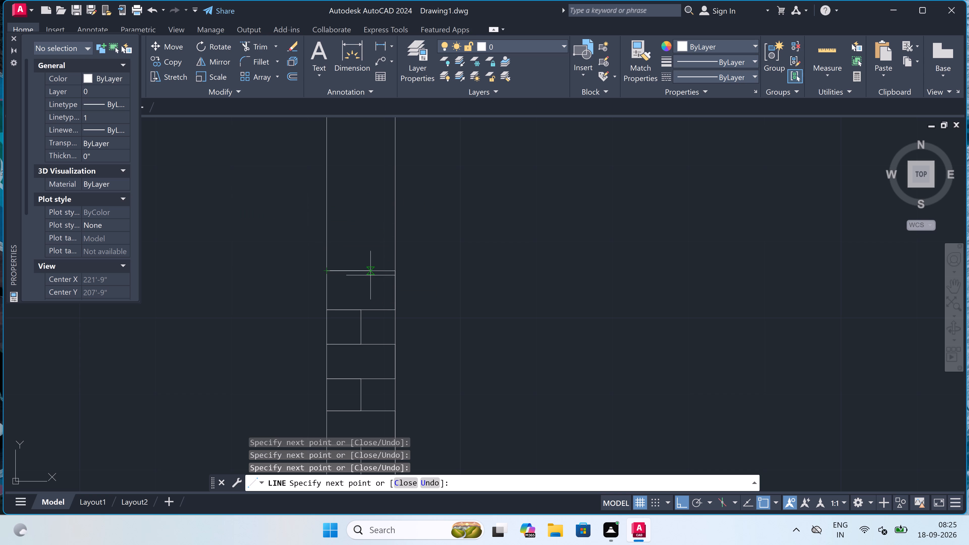
left_click(360, 268)
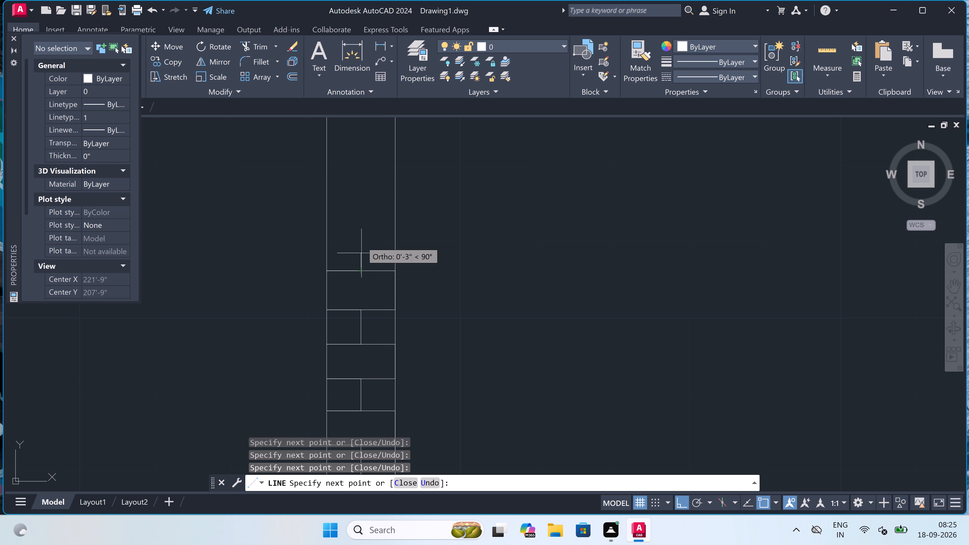
left_click(361, 234)
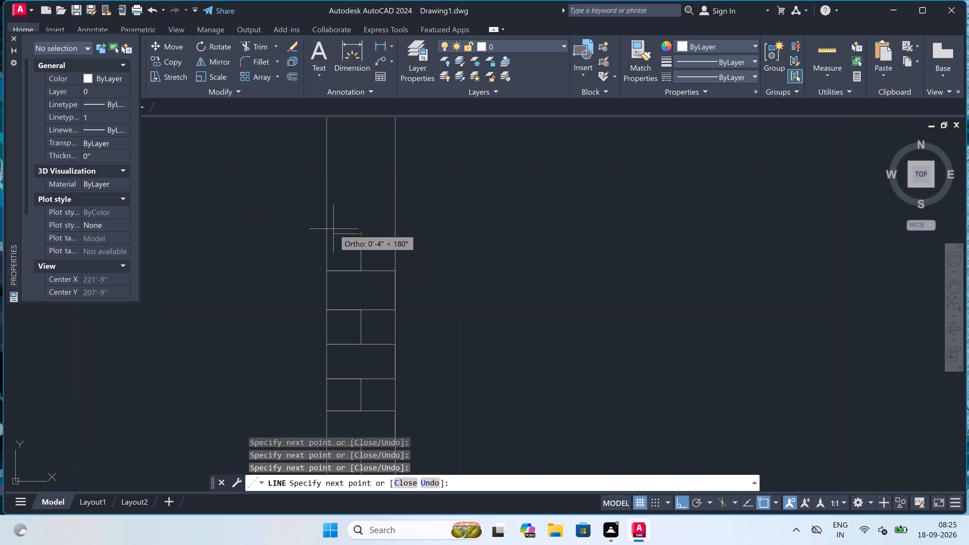
left_click(326, 235)
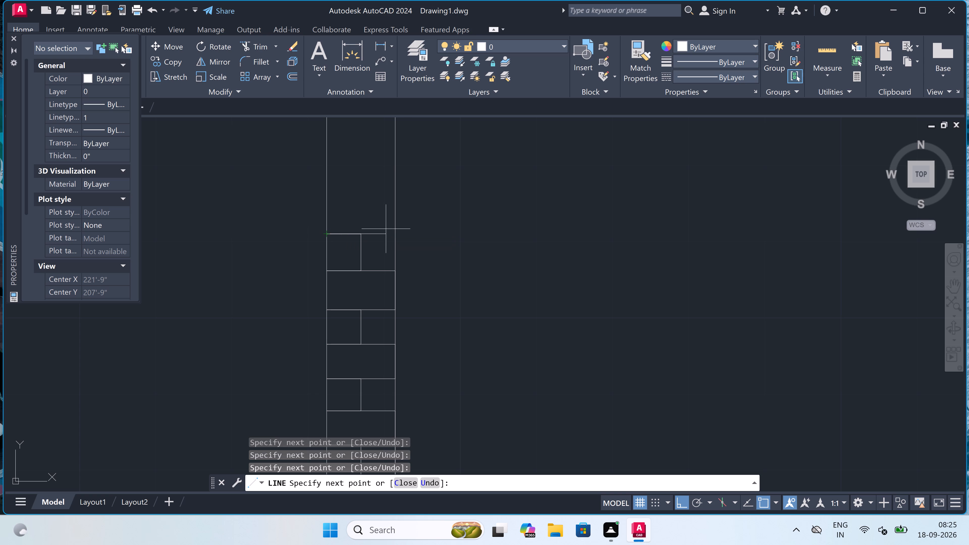
left_click(395, 232)
scroll(393, 235, "down", 3)
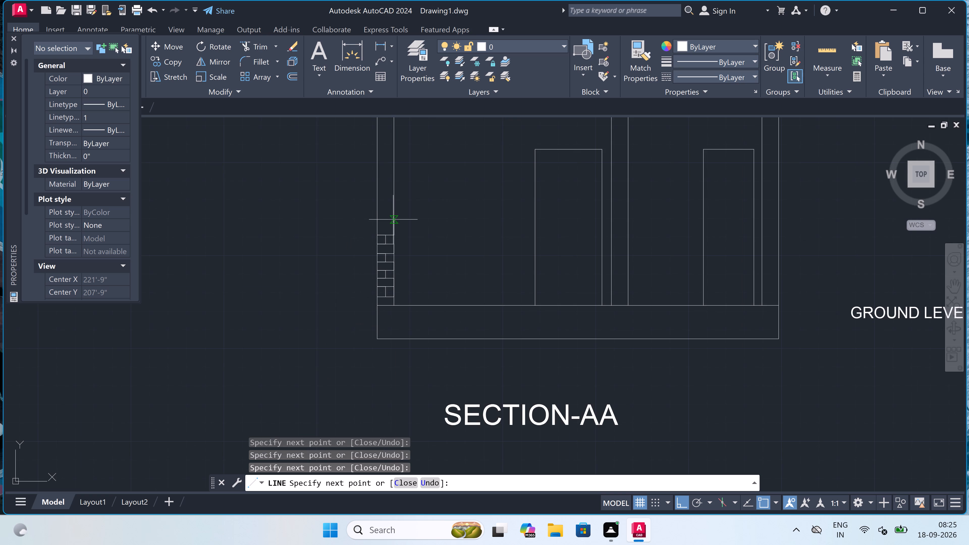
scroll(392, 212, "up", 3)
key("Escape")
scroll(389, 223, "down", 2)
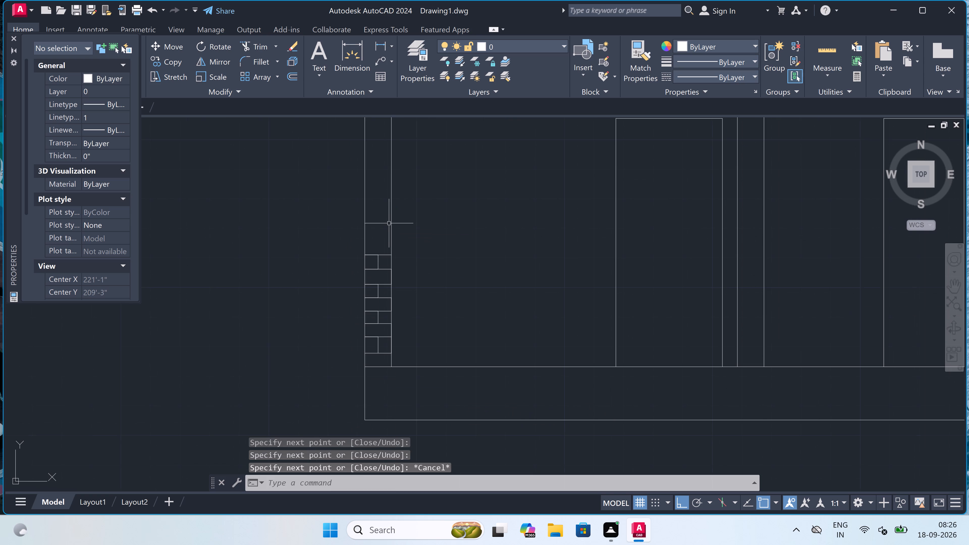
Copy the drawn brick courses straight up the left ground-floor wall twice, filling it to just below the first-floor slab.
left_click(386, 233)
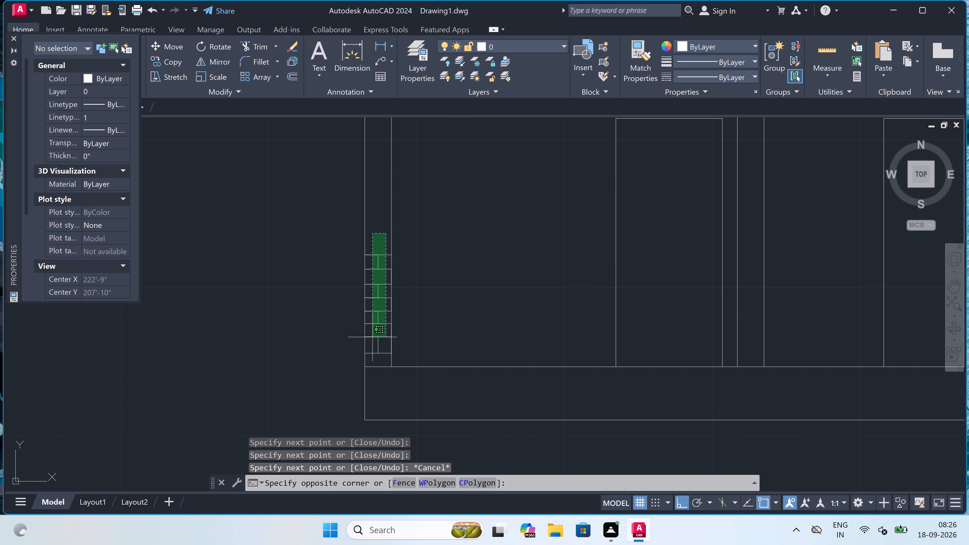
scroll(371, 343, "up", 2)
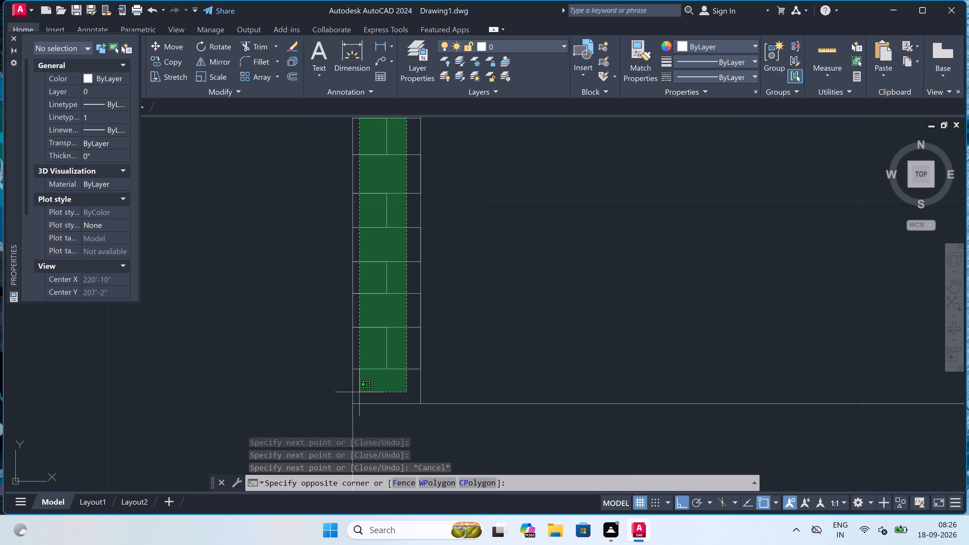
left_click(364, 387)
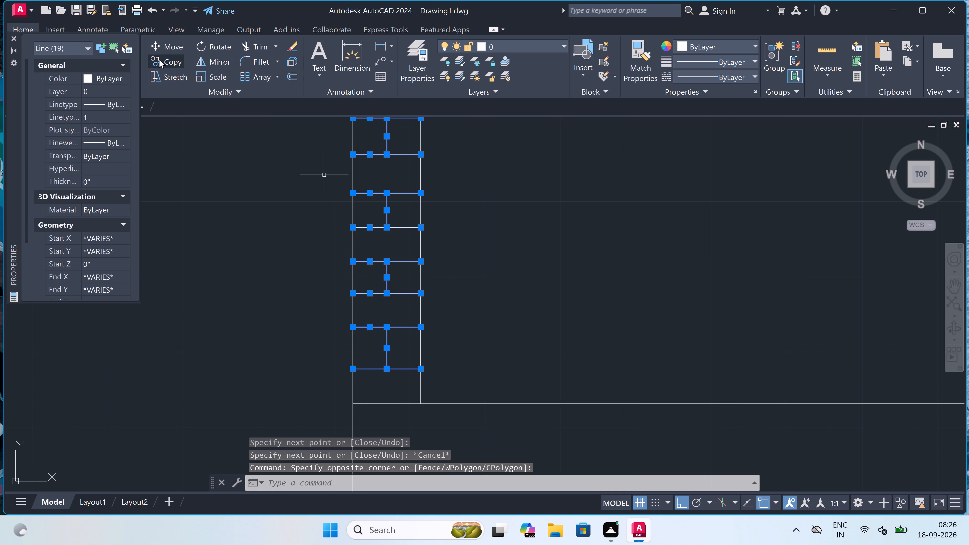
left_click(162, 59)
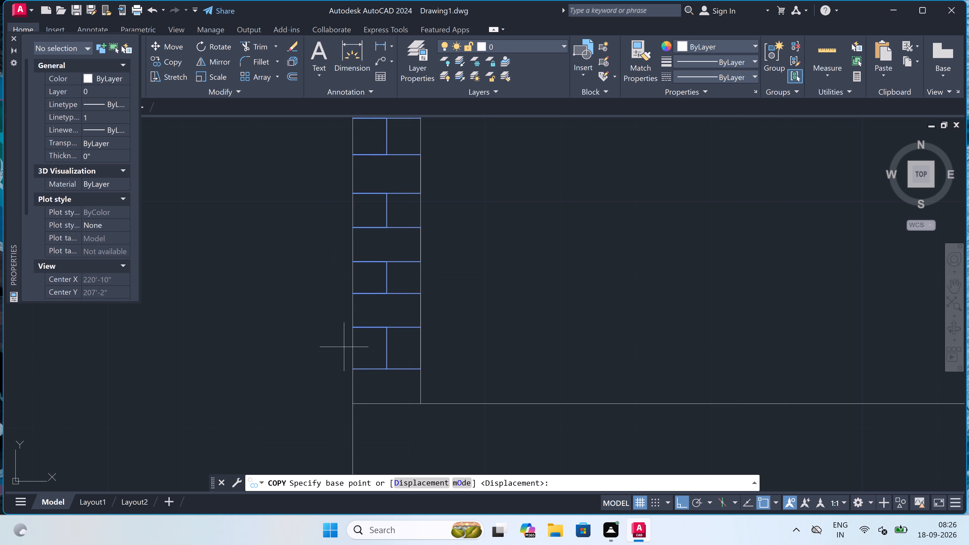
left_click(358, 360)
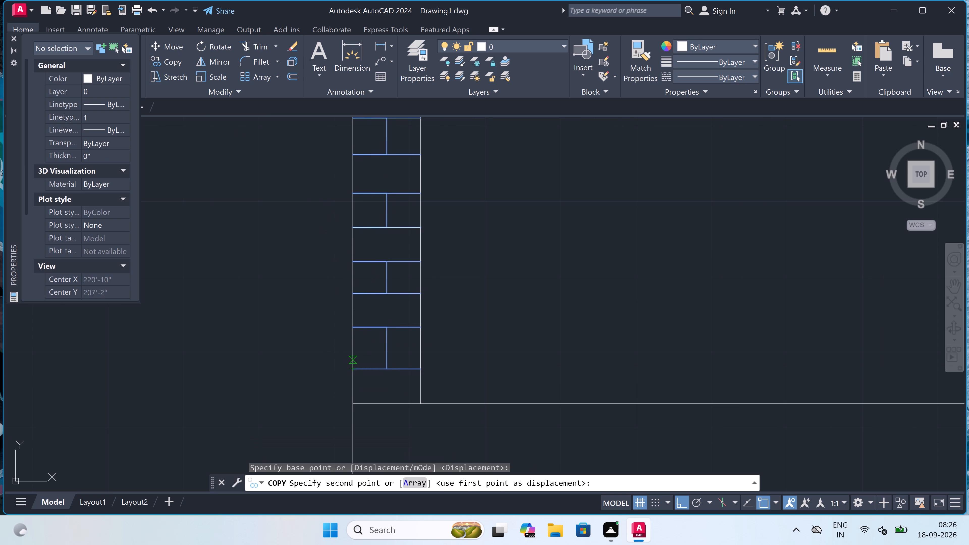
scroll(359, 321, "down", 3)
scroll(368, 251, "up", 2)
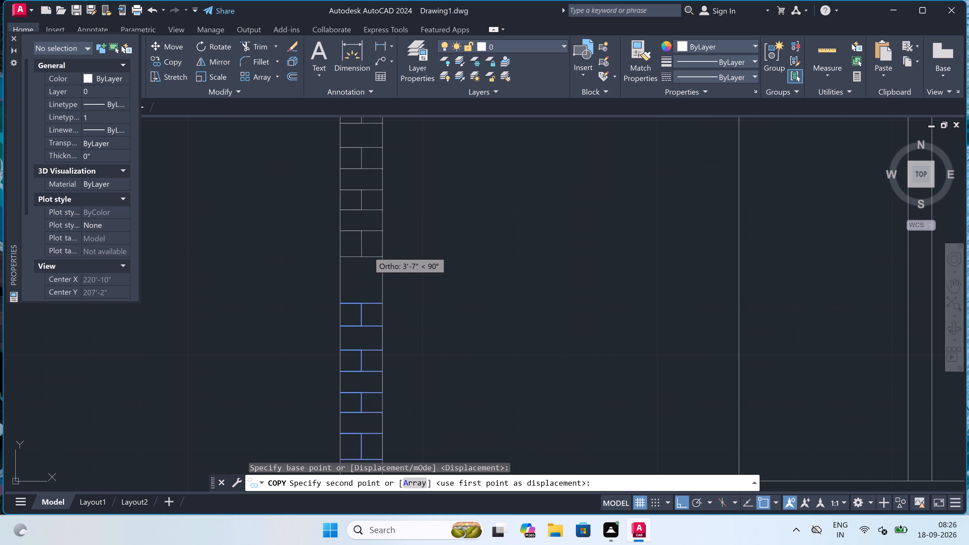
left_click(341, 276)
scroll(341, 276, "down", 2)
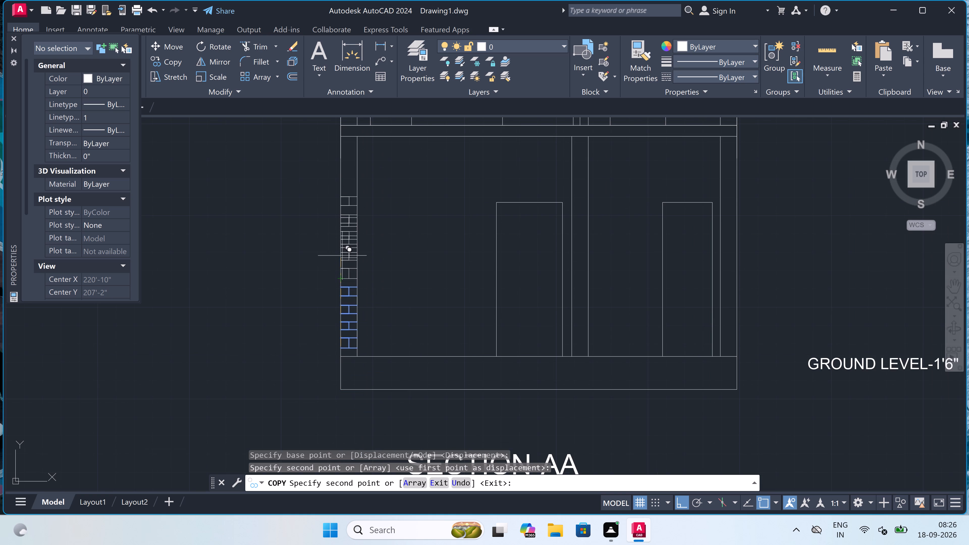
scroll(337, 211, "up", 1)
scroll(342, 189, "up", 2)
scroll(344, 213, "down", 2)
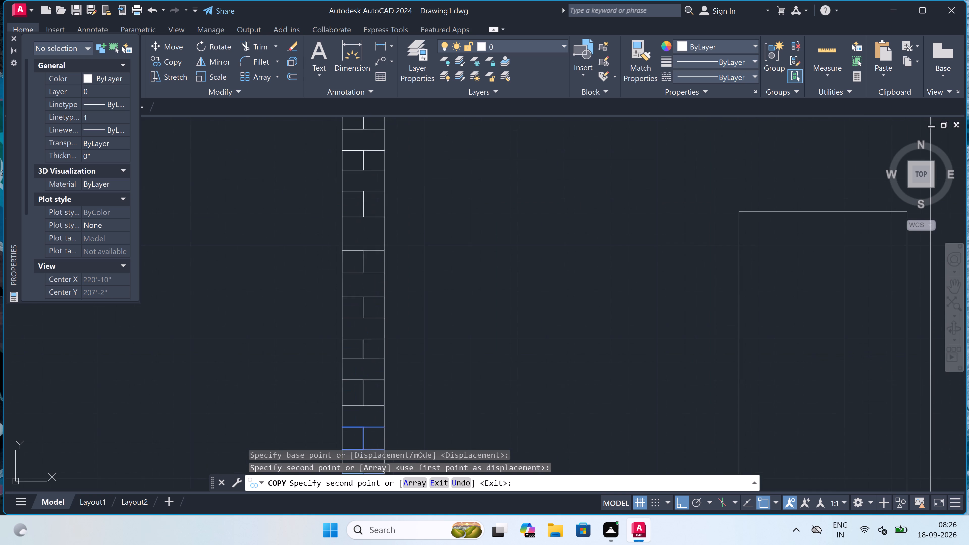
scroll(344, 213, "down", 2)
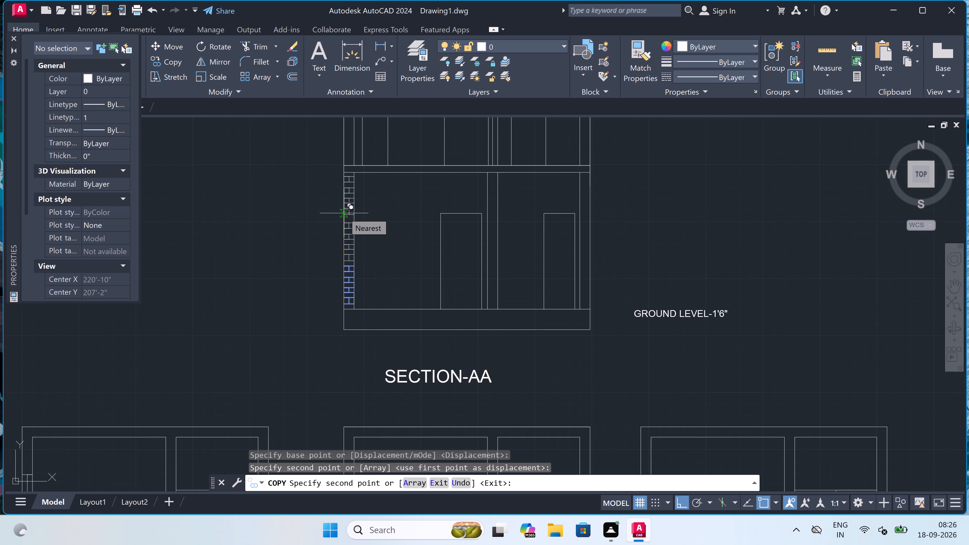
scroll(344, 213, "up", 2)
left_click(343, 218)
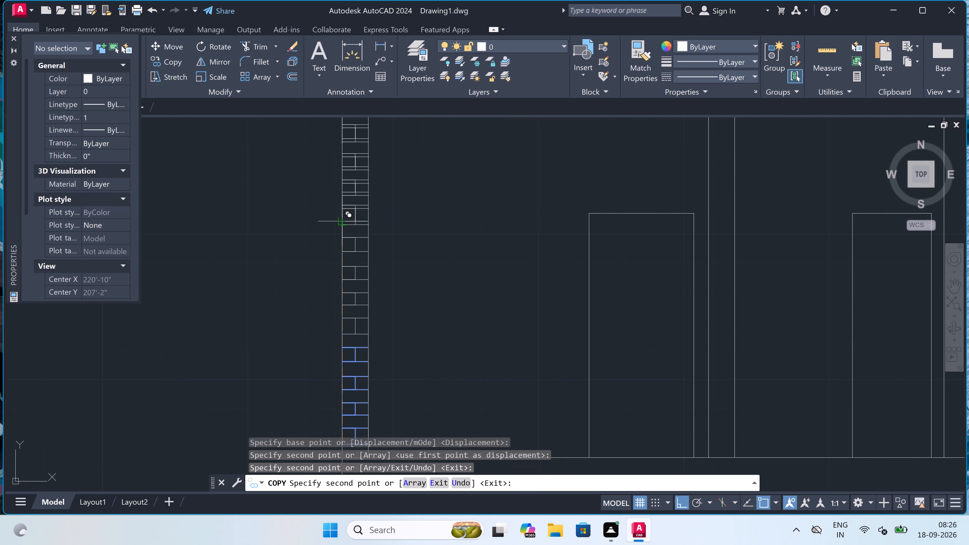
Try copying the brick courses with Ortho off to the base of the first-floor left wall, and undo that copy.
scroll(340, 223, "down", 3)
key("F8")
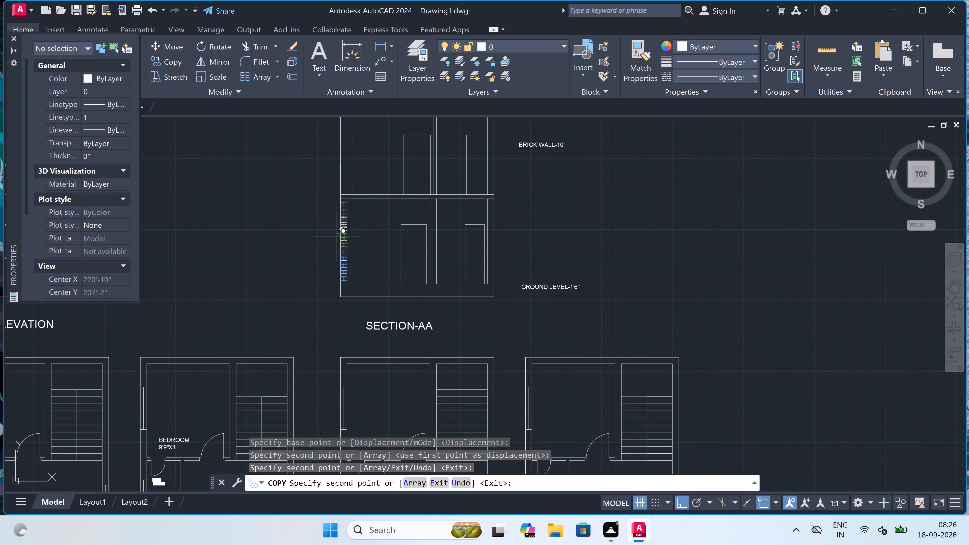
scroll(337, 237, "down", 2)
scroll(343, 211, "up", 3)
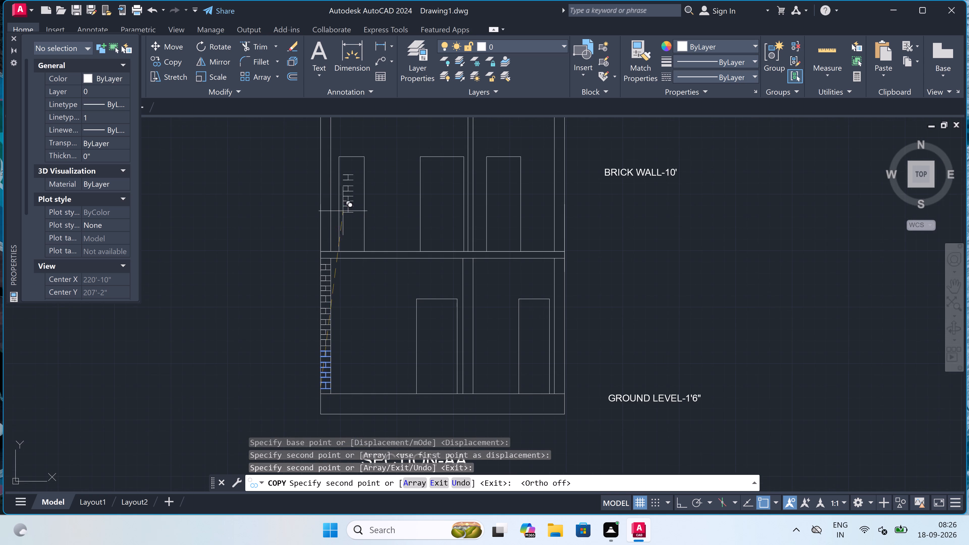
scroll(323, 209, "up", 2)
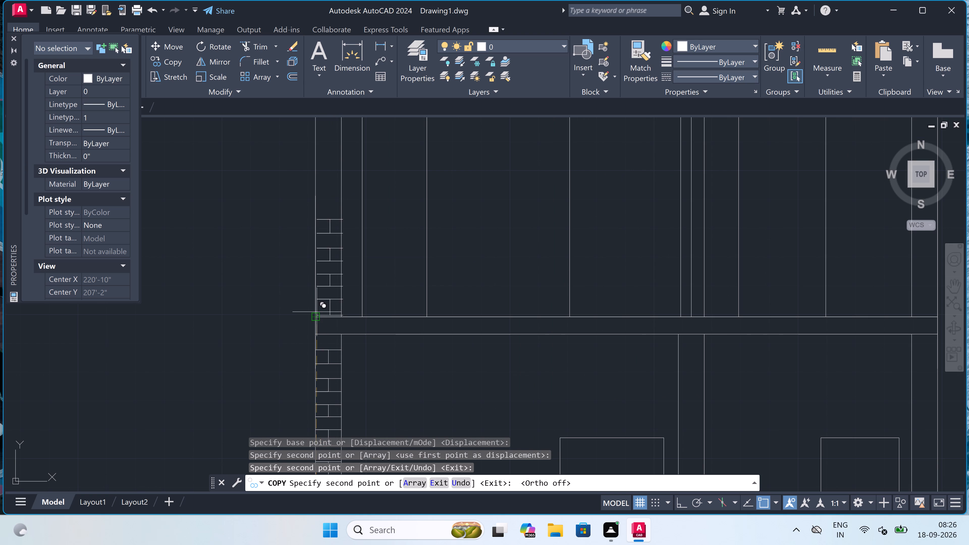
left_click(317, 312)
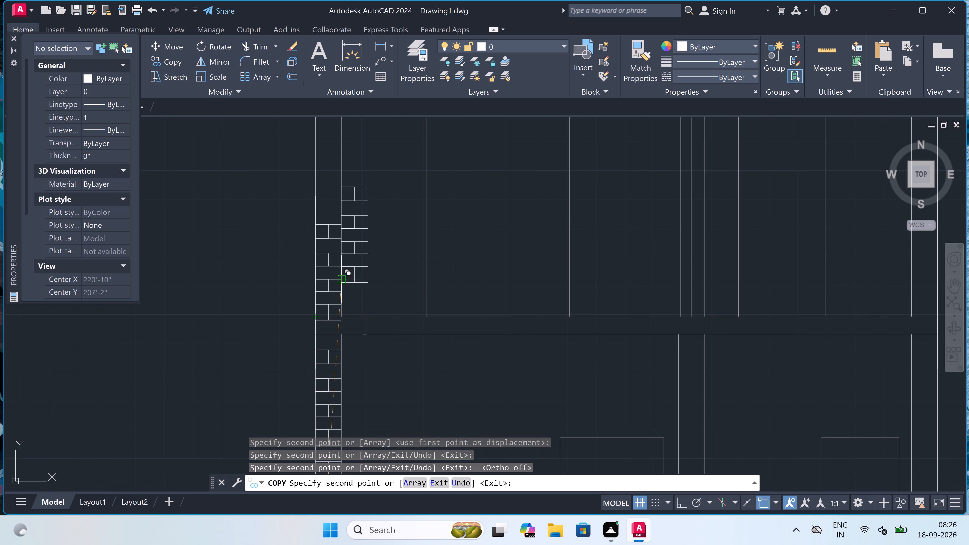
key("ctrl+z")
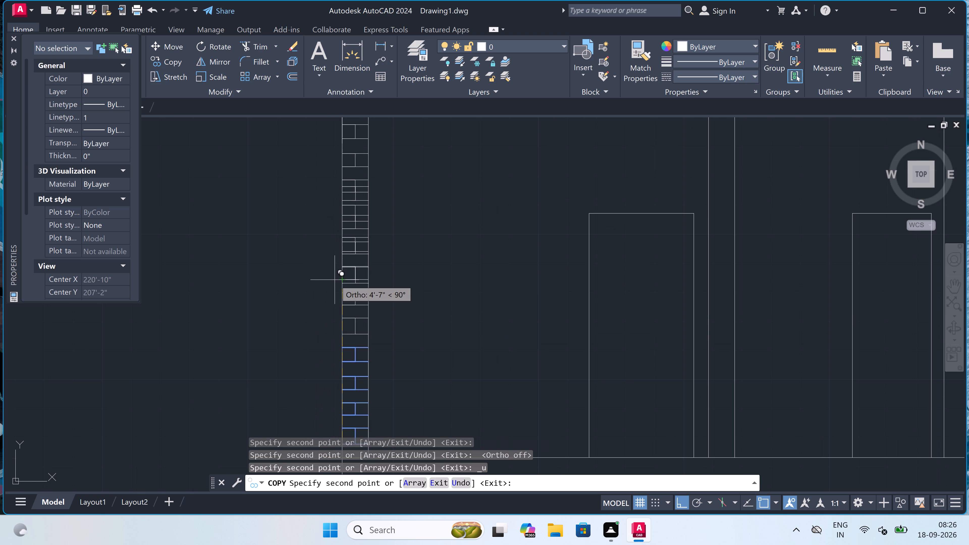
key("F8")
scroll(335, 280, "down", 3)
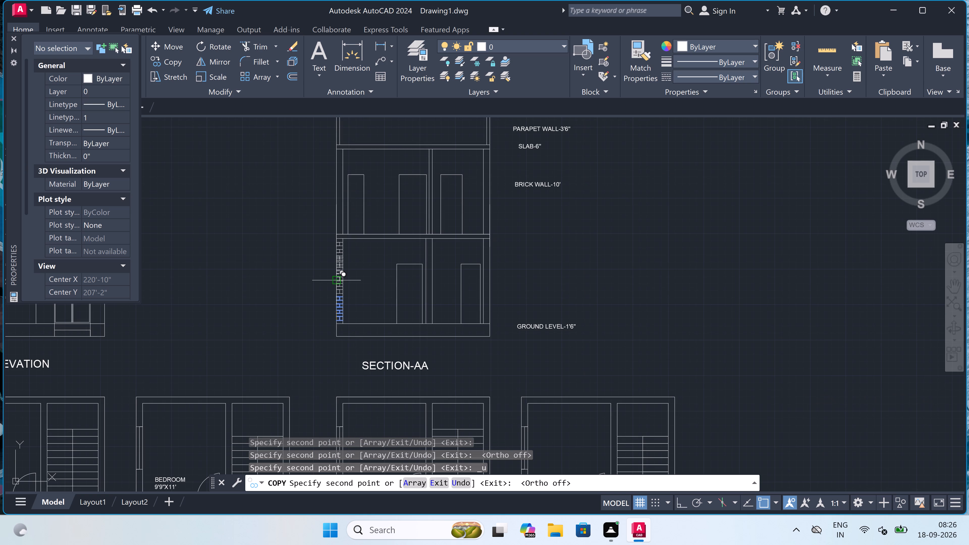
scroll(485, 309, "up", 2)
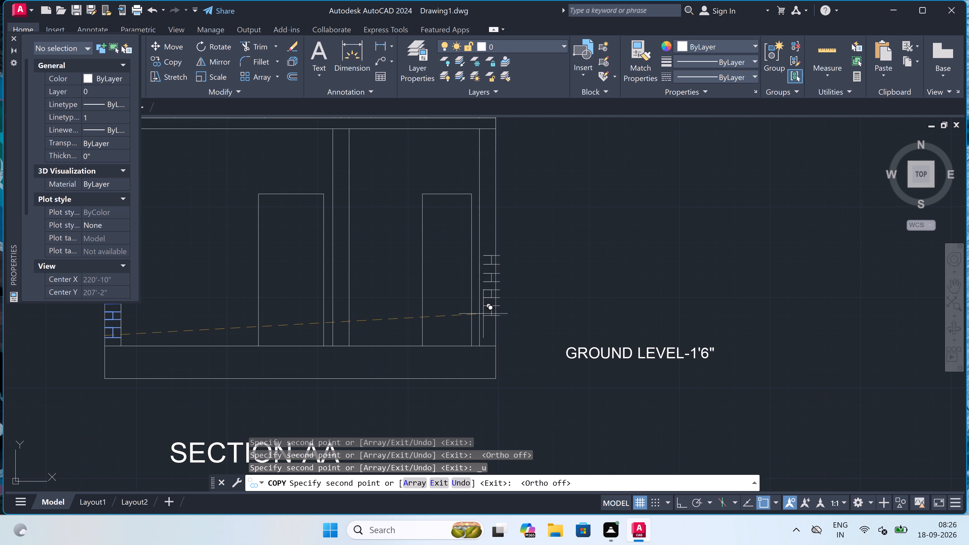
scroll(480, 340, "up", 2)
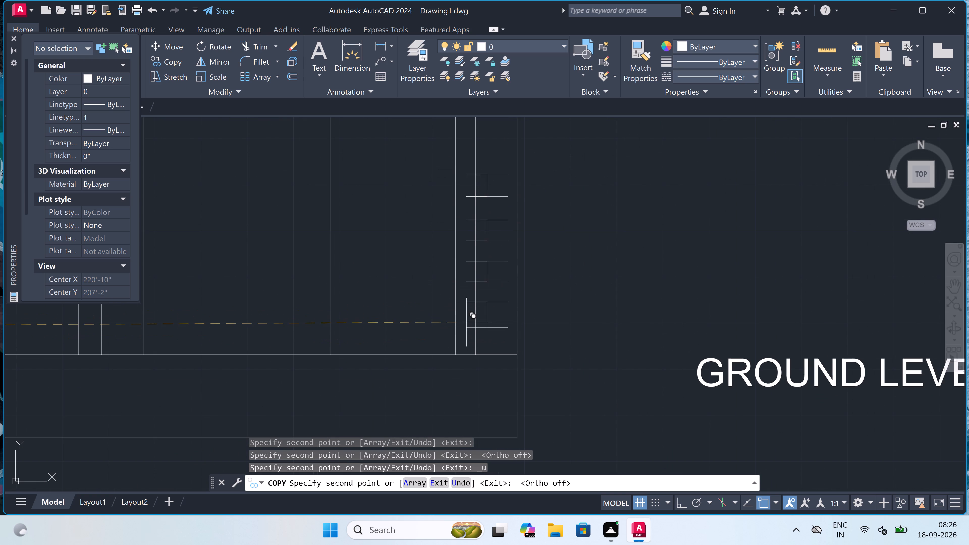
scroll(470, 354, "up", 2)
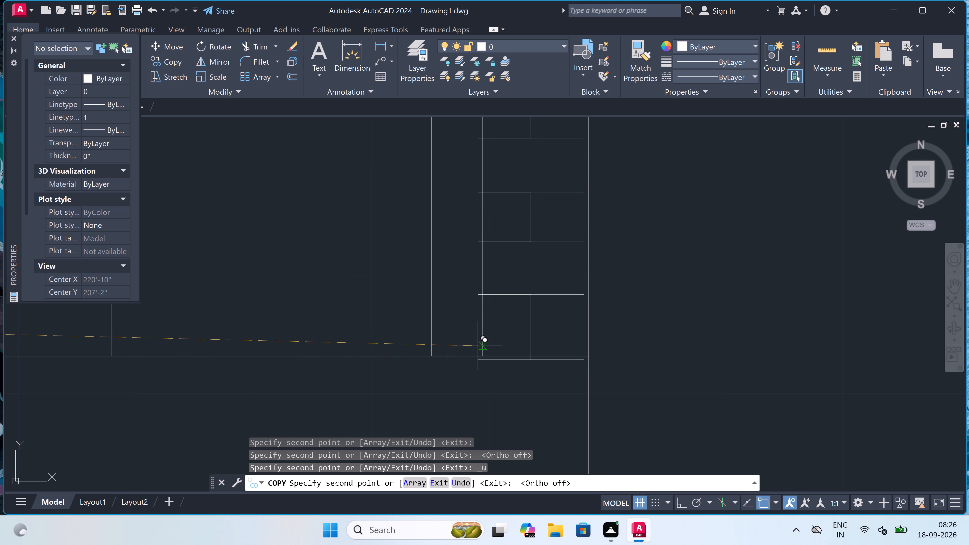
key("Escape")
Copy the full-height brick pattern of SECTION-AA's left ground-floor wall to the base of the right ground-floor wall.
scroll(472, 338, "down", 6)
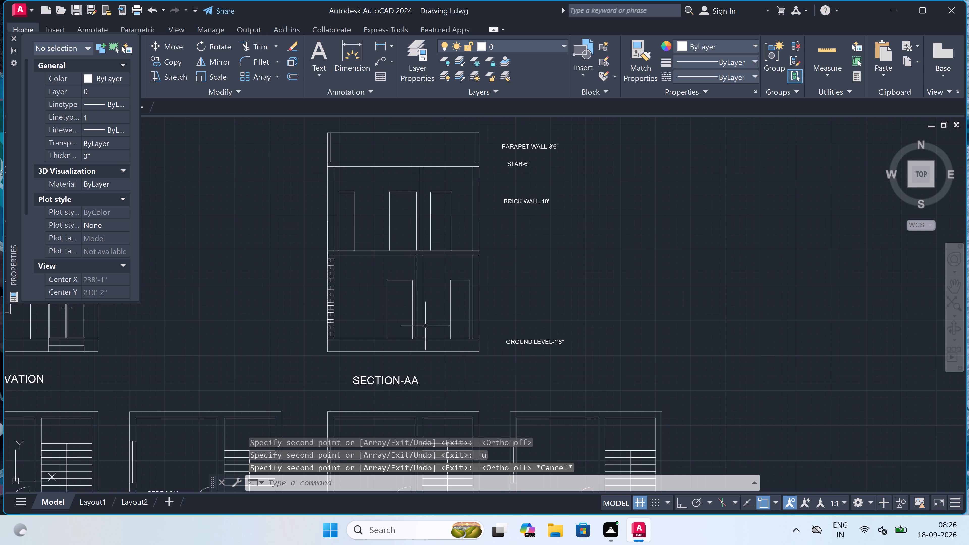
scroll(330, 301, "up", 1)
scroll(330, 224, "up", 3)
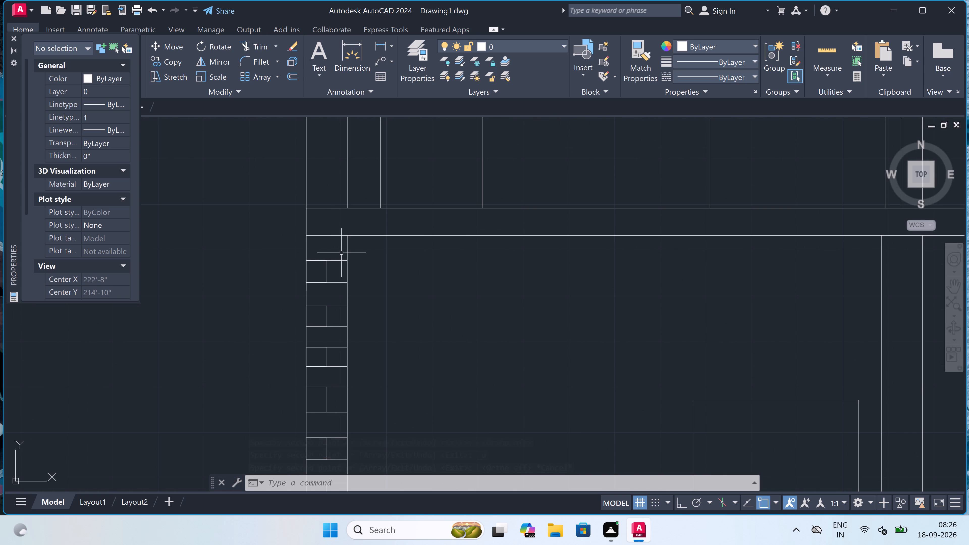
left_click(341, 253)
scroll(338, 270, "down", 4)
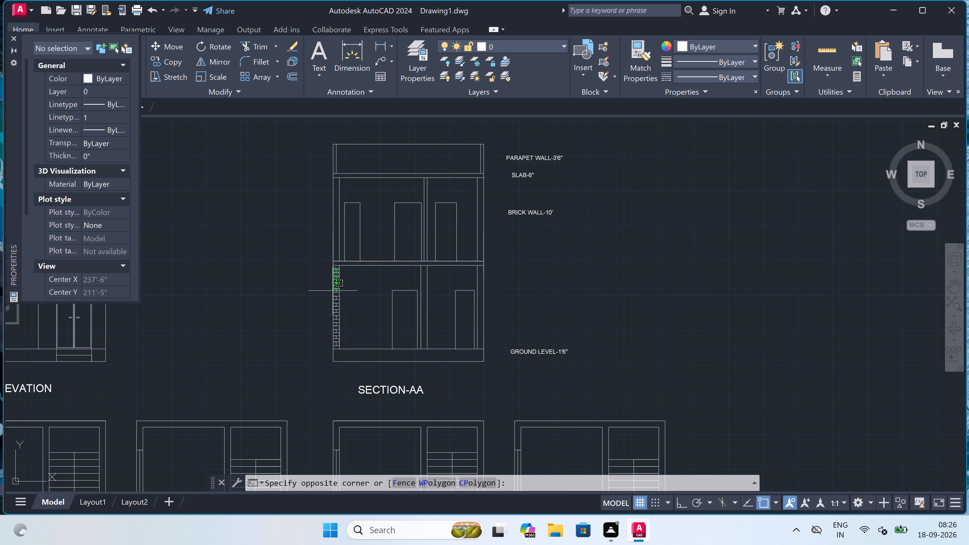
scroll(322, 349, "up", 3)
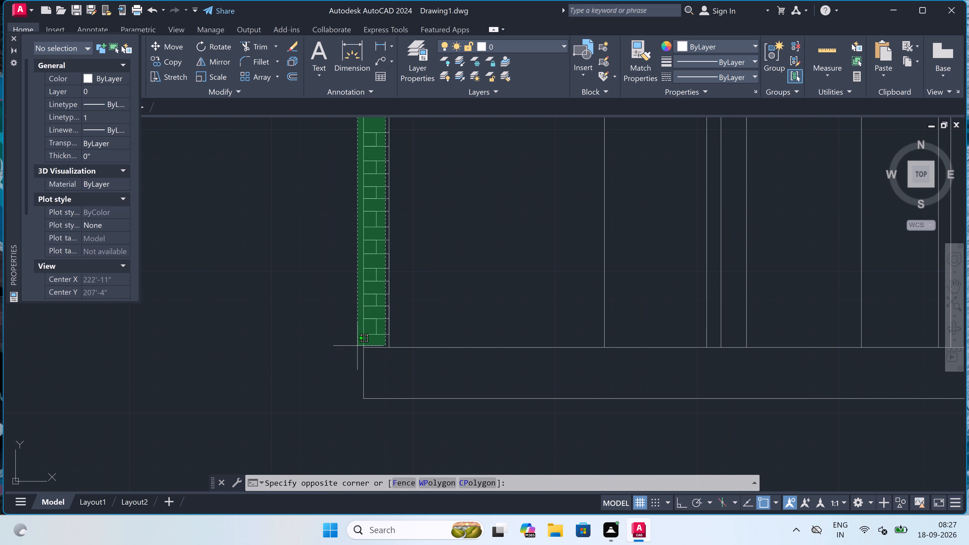
scroll(364, 343, "up", 1)
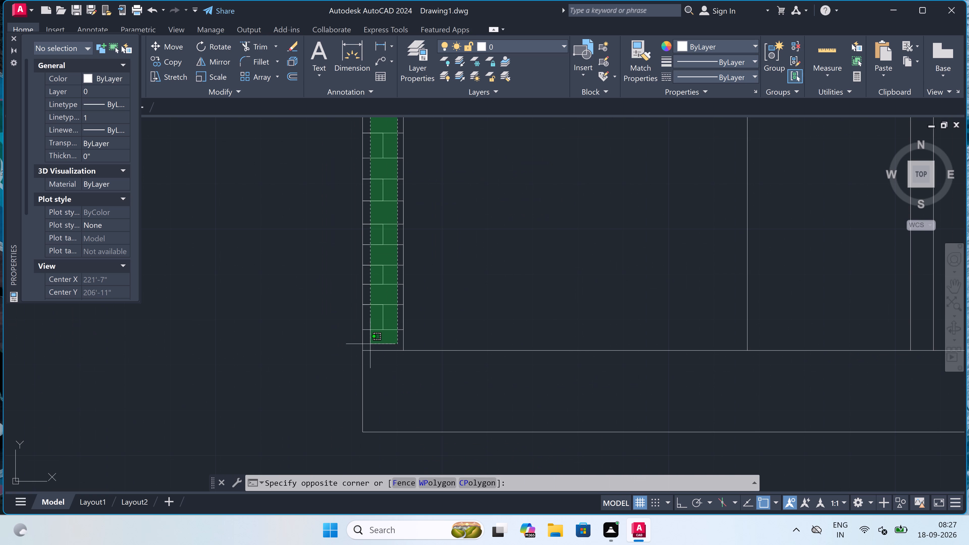
left_click(368, 341)
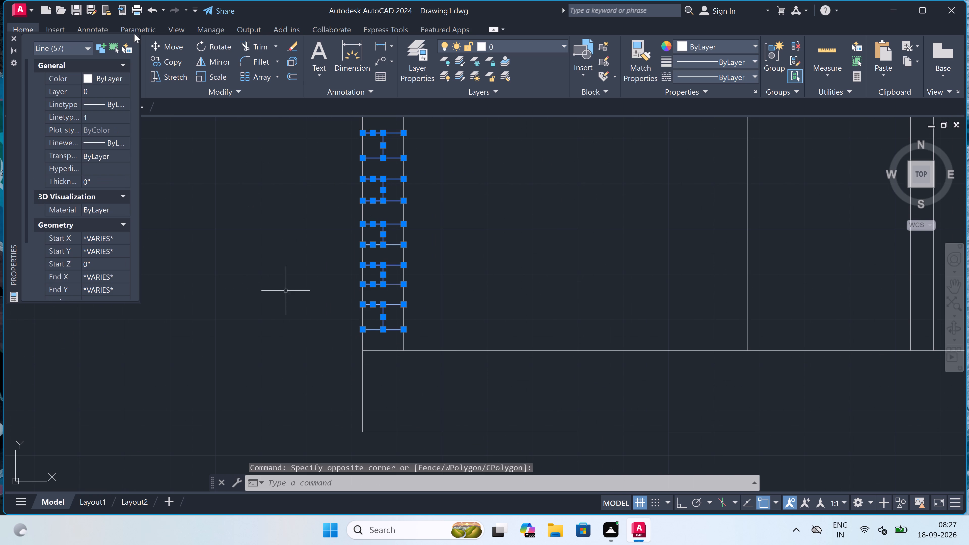
left_click(173, 56)
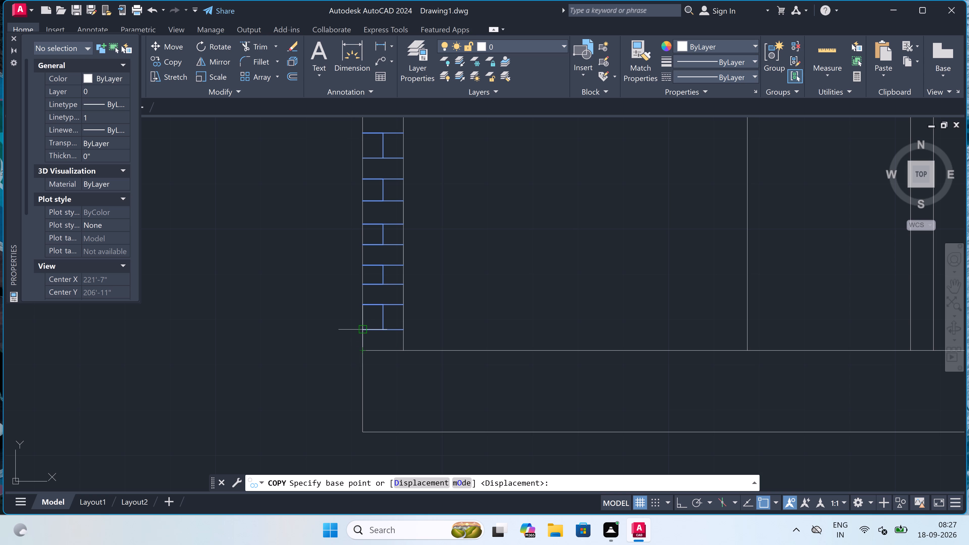
left_click(361, 351)
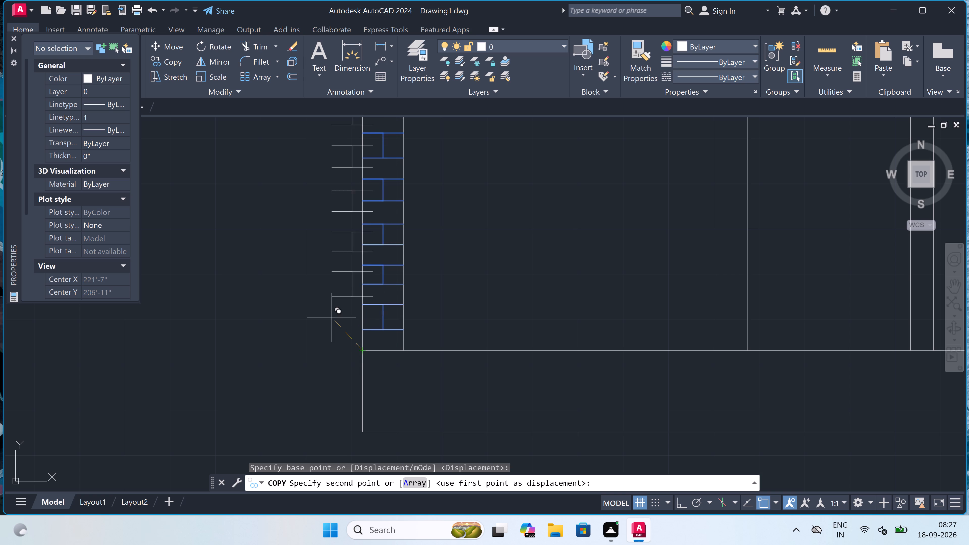
scroll(280, 335, "down", 5)
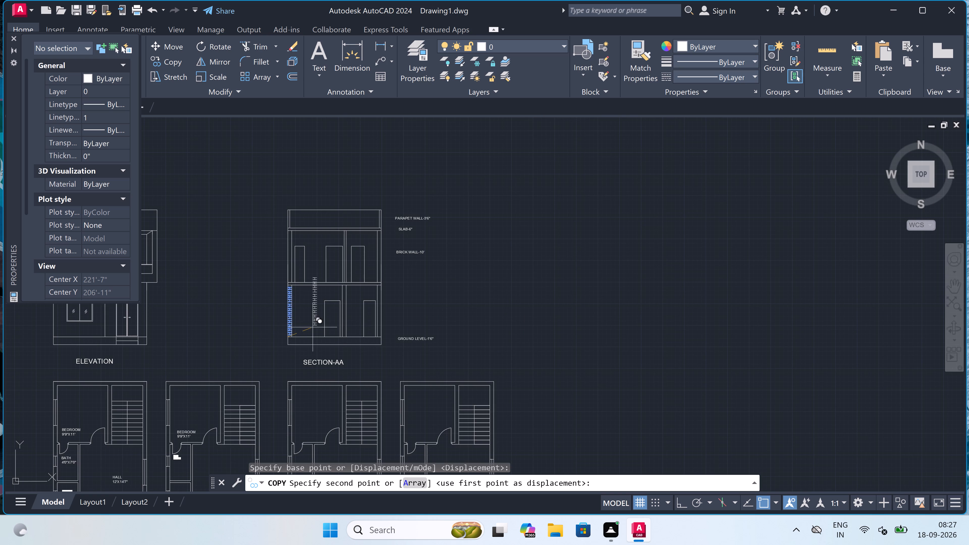
scroll(364, 340, "up", 3)
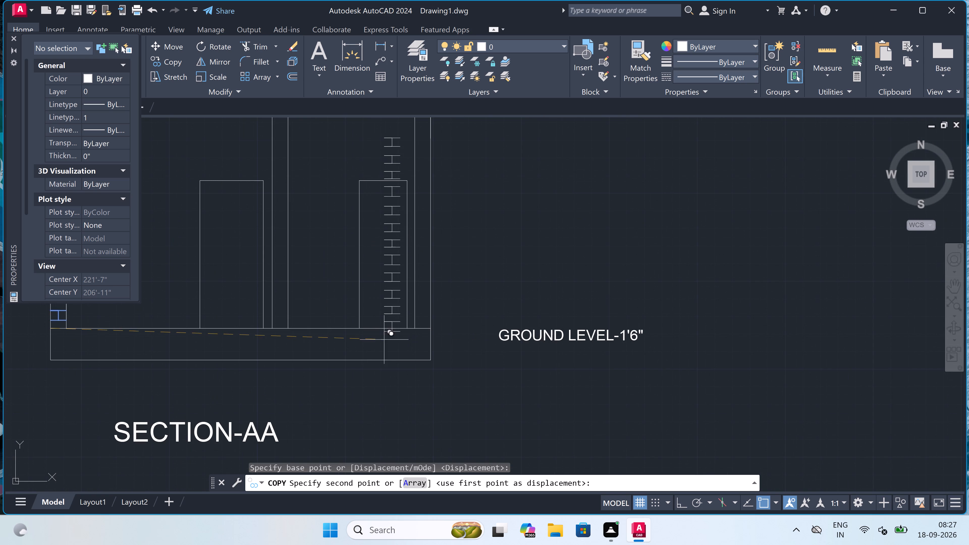
scroll(412, 322, "up", 3)
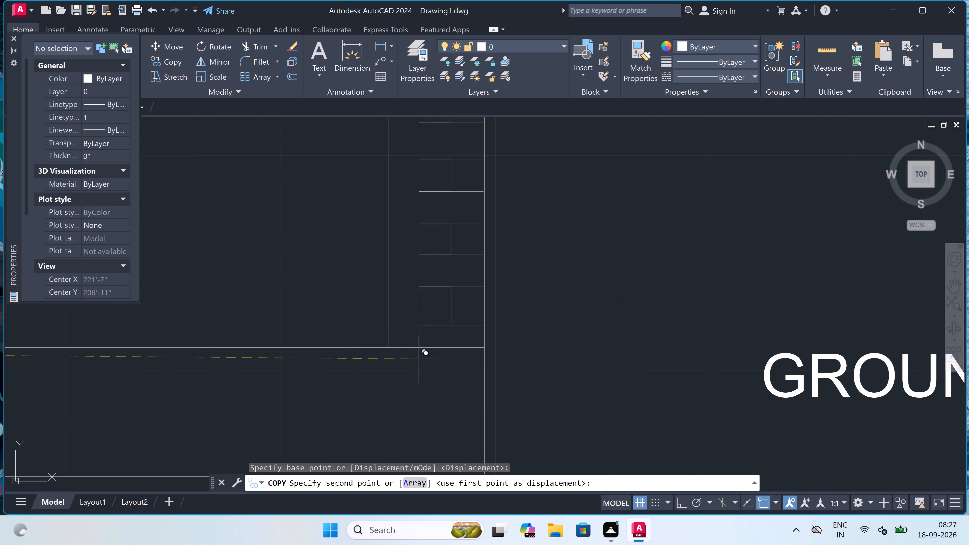
left_click(419, 345)
Place another copy of the brick pattern in SECTION-AA's right first-floor wall, starting from the top of the first-floor slab.
scroll(419, 345, "down", 2)
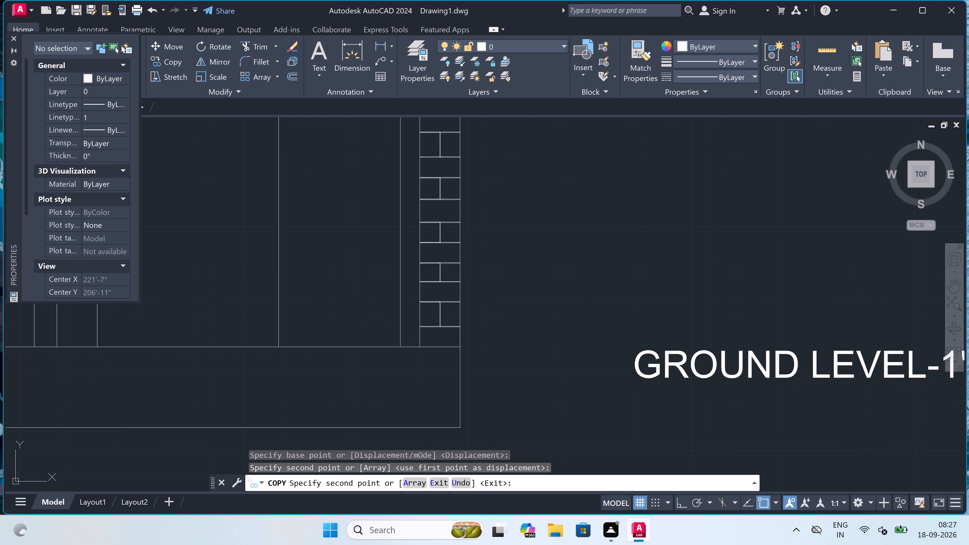
scroll(419, 345, "down", 5)
scroll(423, 290, "up", 2)
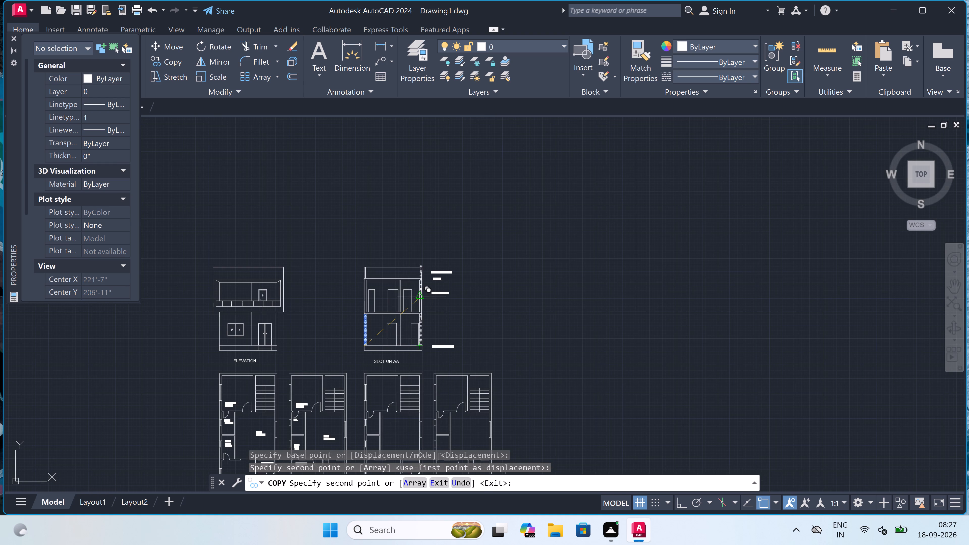
scroll(423, 290, "up", 1)
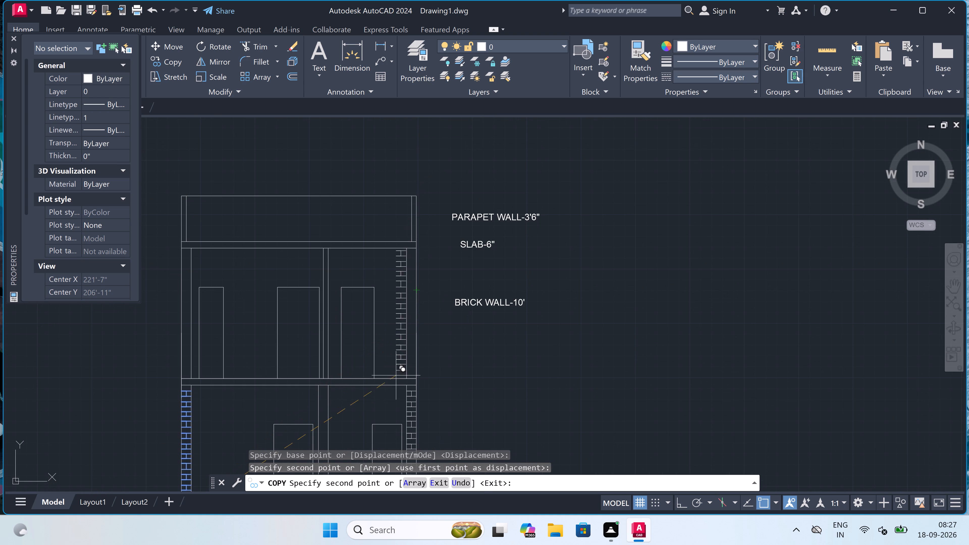
scroll(403, 395, "up", 1)
left_click(410, 371)
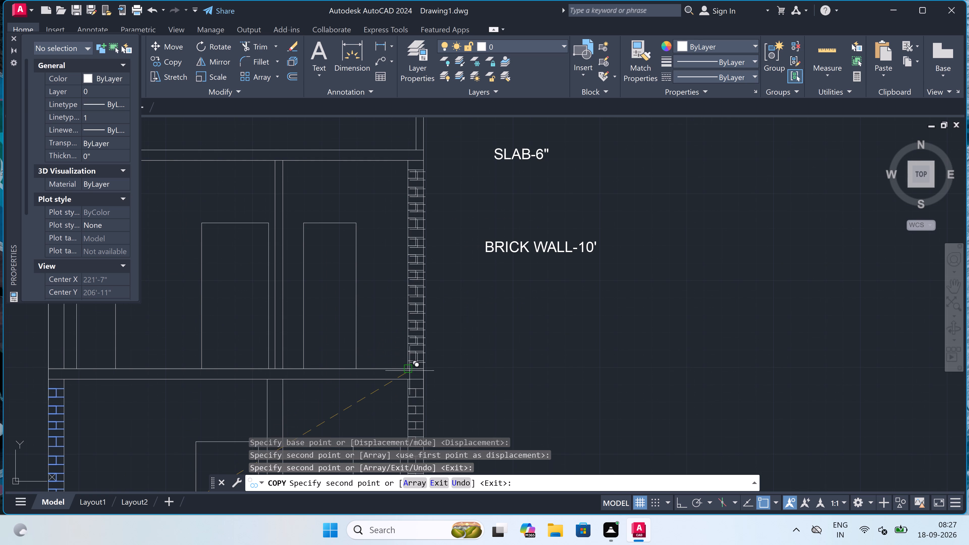
Place a further brick pattern copy in SECTION-AA's left first-floor wall, starting from the top of the floor slab, and finish copying.
scroll(410, 371, "down", 4)
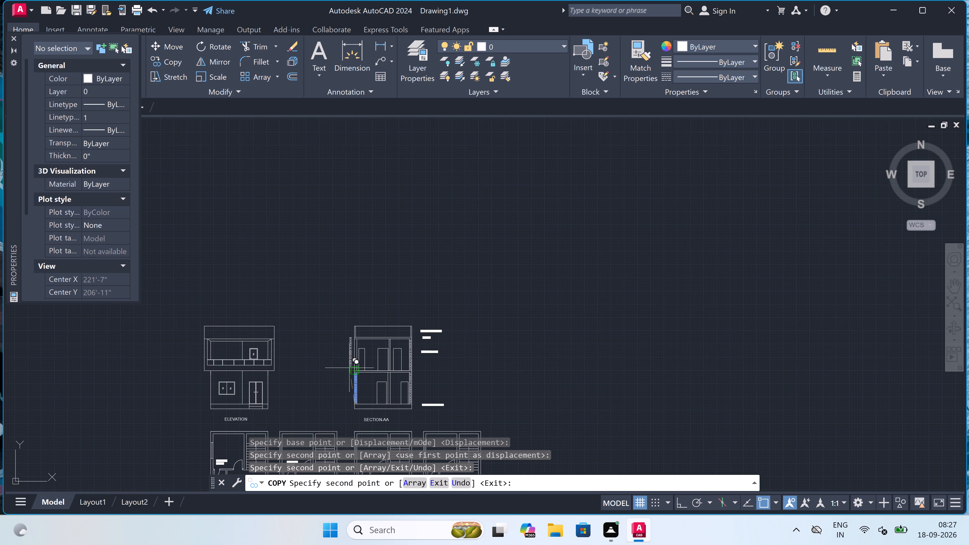
scroll(351, 368, "up", 4)
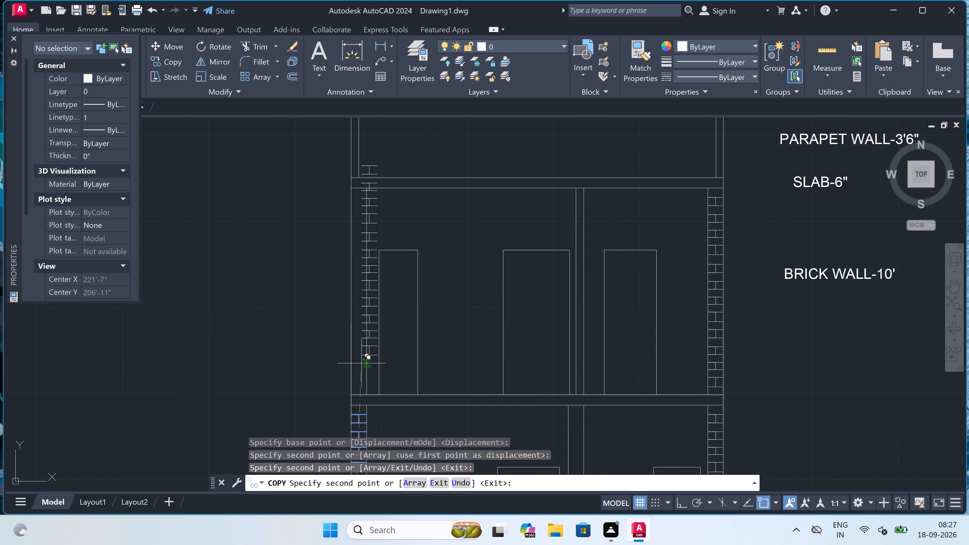
scroll(355, 396, "up", 2)
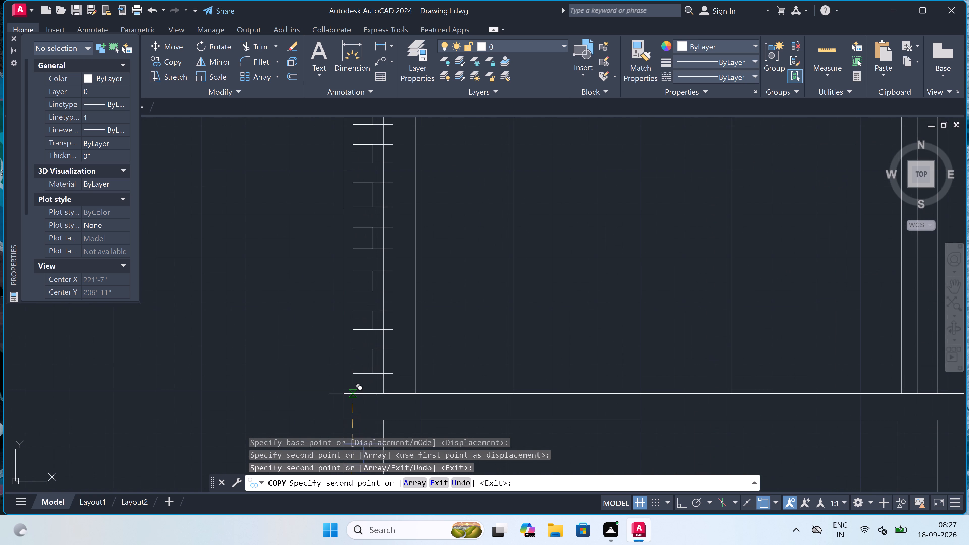
left_click(345, 389)
scroll(349, 377, "down", 4)
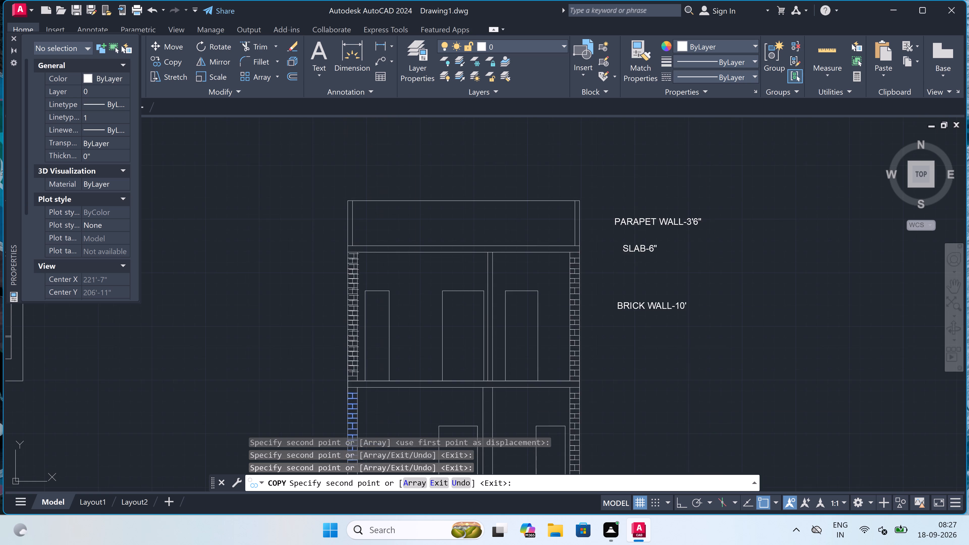
scroll(348, 375, "down", 3)
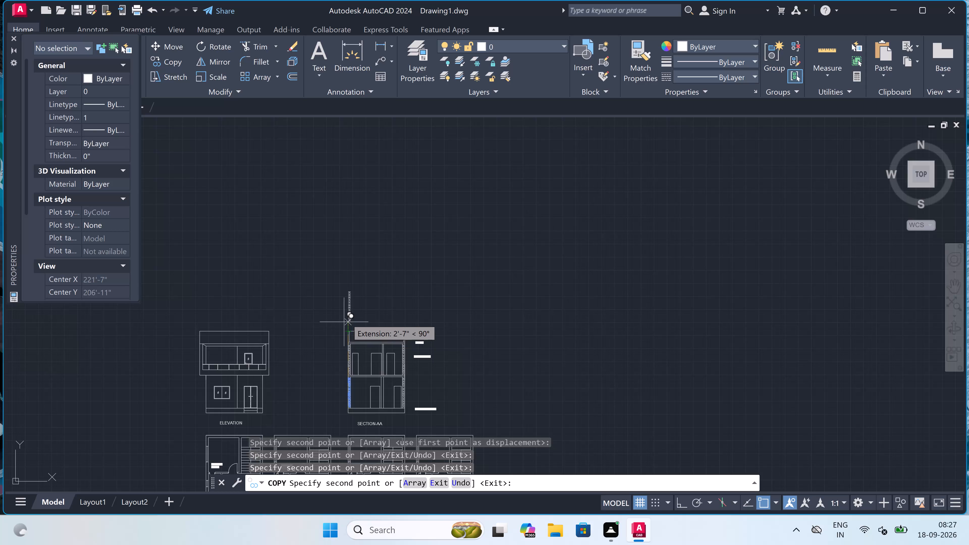
scroll(355, 296, "down", 3)
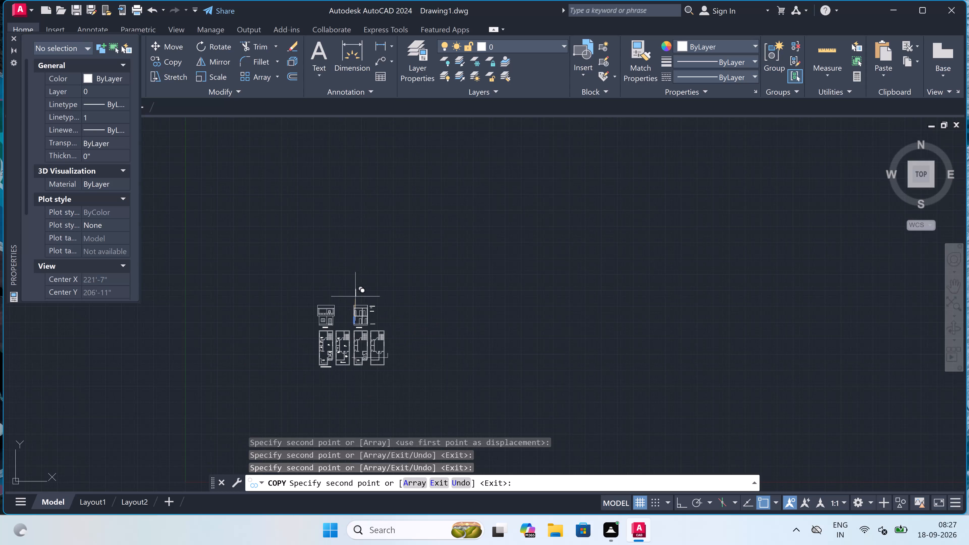
scroll(335, 334, "up", 2)
scroll(352, 312, "up", 2)
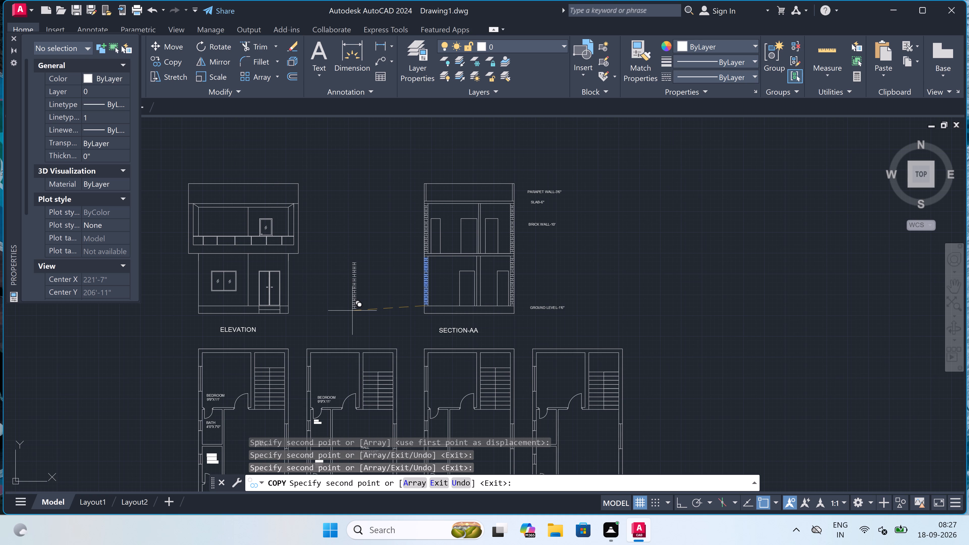
key("Escape")
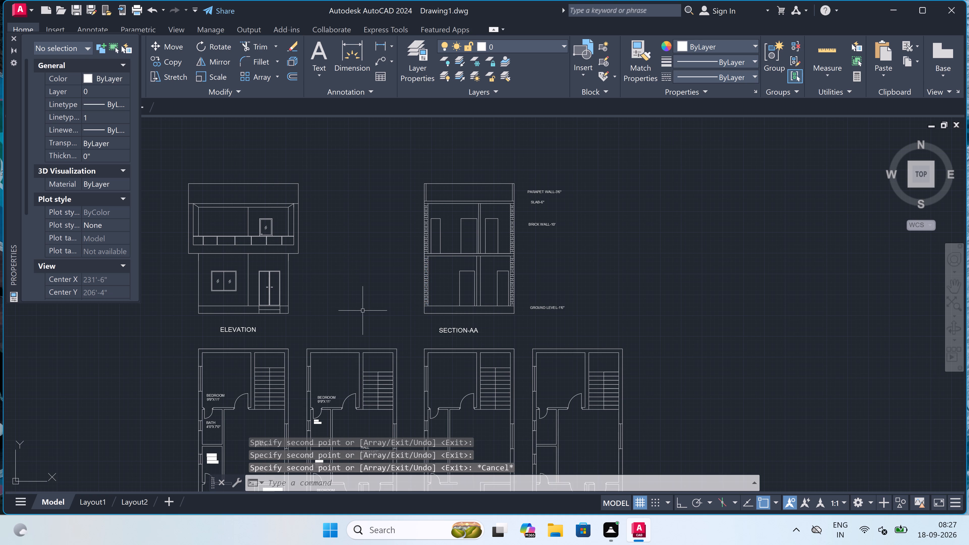
Draw a small closed triangle with the Line tool near the lower-left corner of SECTION-AA's ground-level base.
scroll(414, 308, "up", 2)
scroll(449, 316, "up", 2)
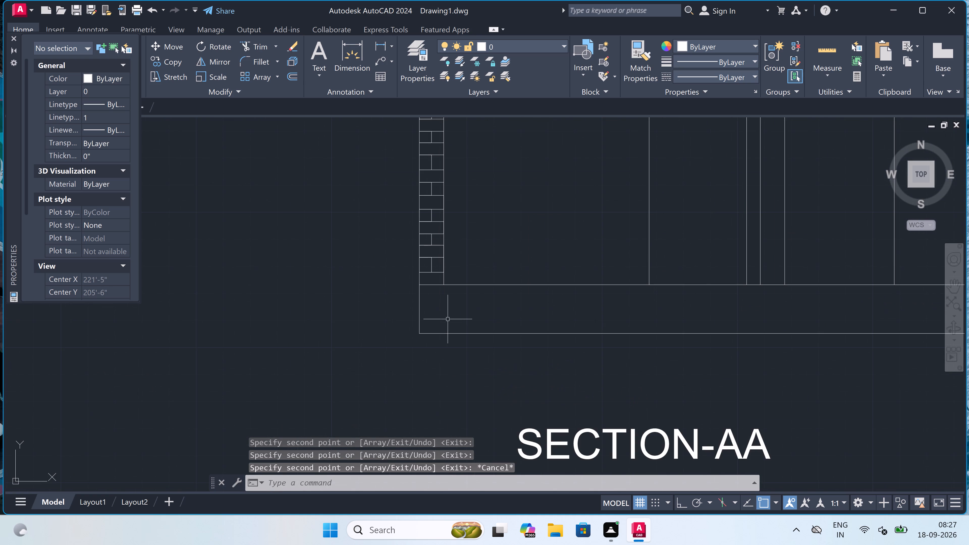
scroll(448, 319, "up", 2)
key("l")
key("space")
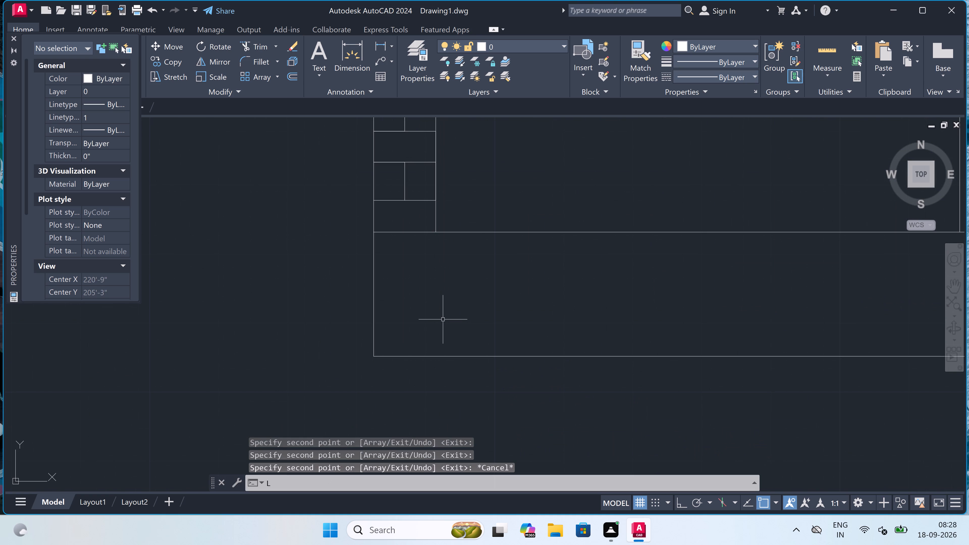
scroll(407, 325, "up", 2)
left_click(382, 343)
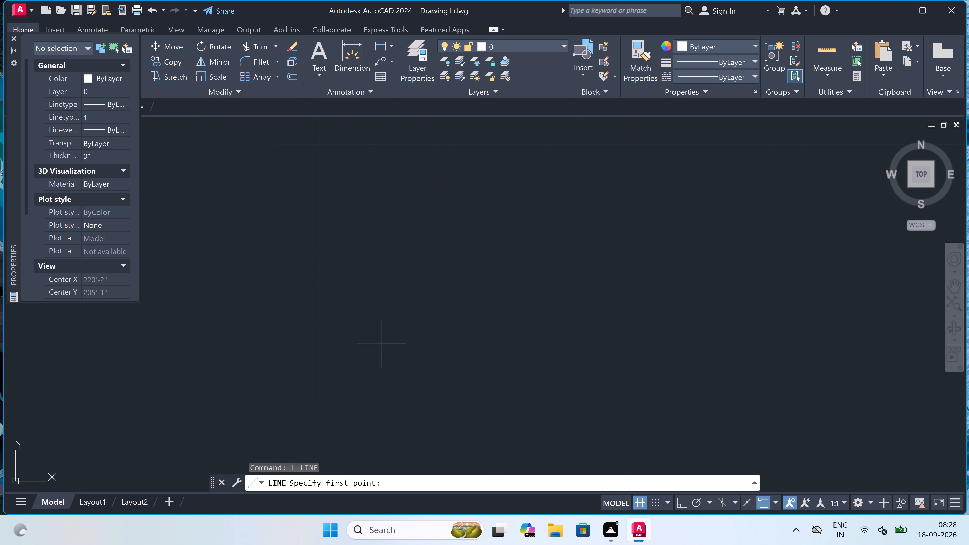
left_click(407, 366)
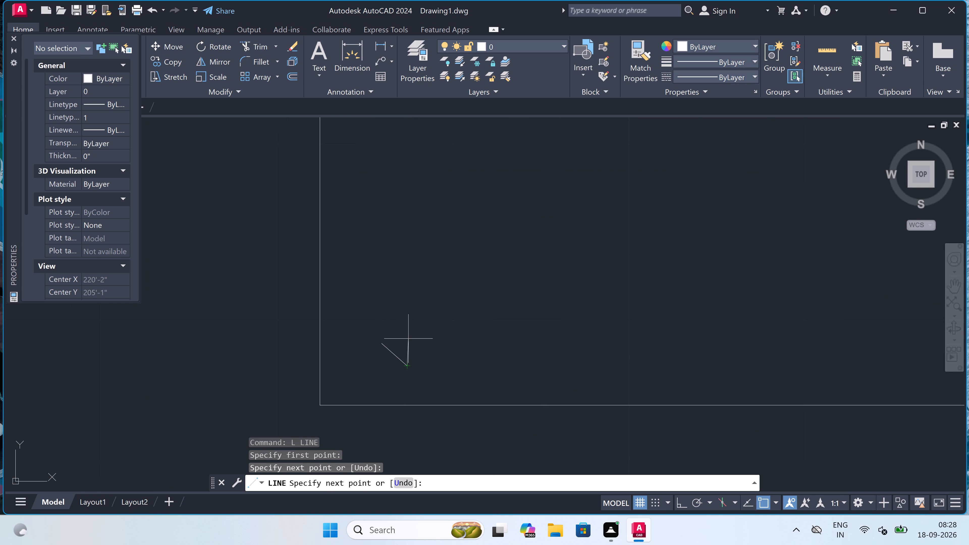
left_click(409, 333)
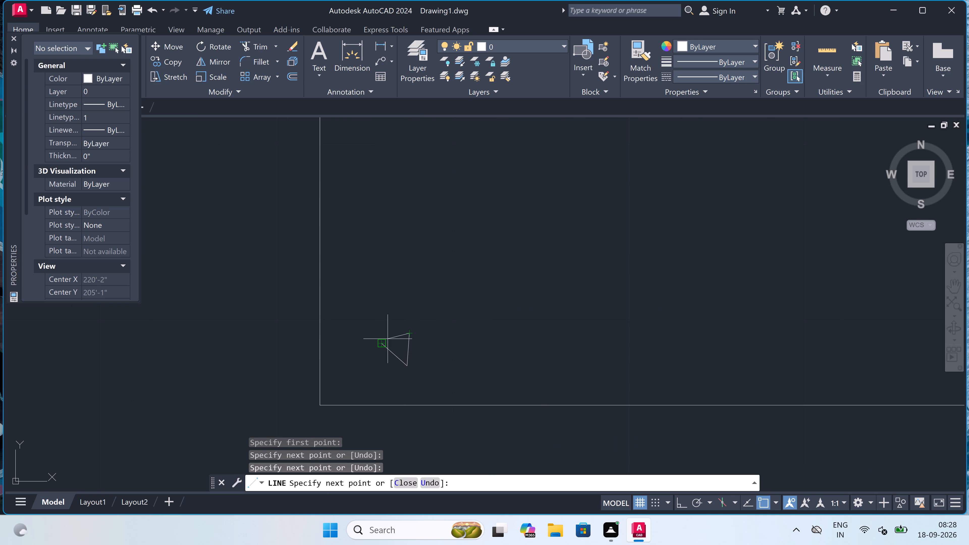
left_click(385, 341)
key("Escape")
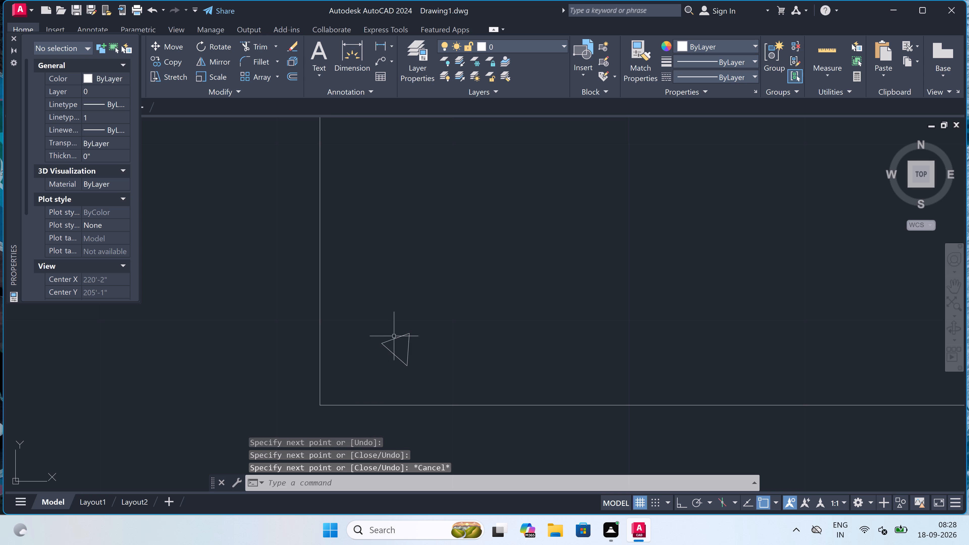
Copy the small triangle to ten scattered spots across the left half of SECTION-AA's ground-level base.
left_click(416, 331)
left_click(347, 369)
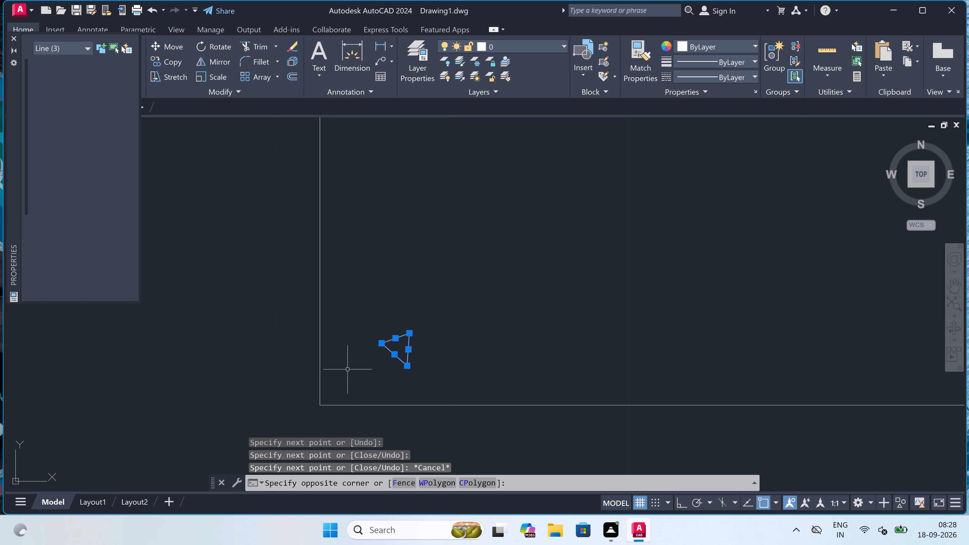
left_click(178, 58)
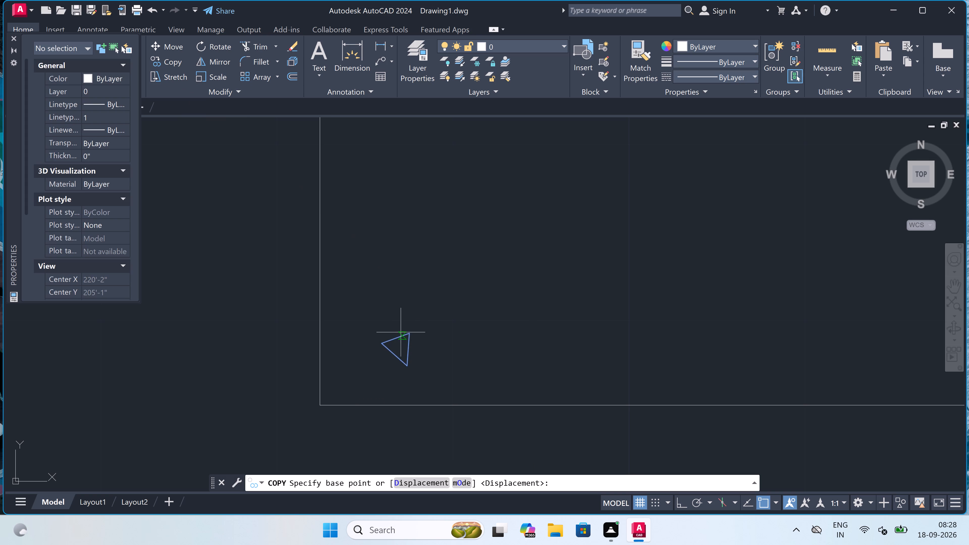
left_click(401, 347)
scroll(401, 337, "down", 3)
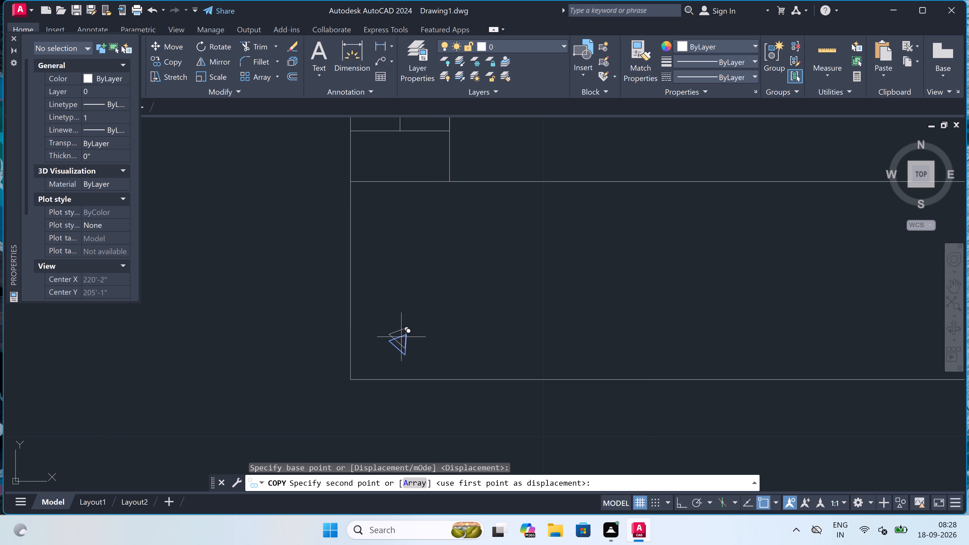
left_click(430, 301)
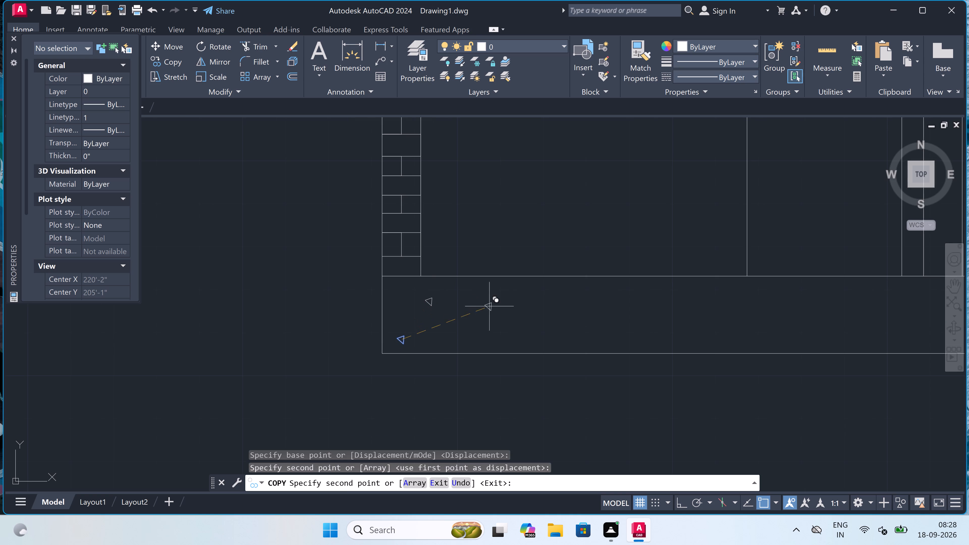
left_click(501, 304)
left_click(566, 309)
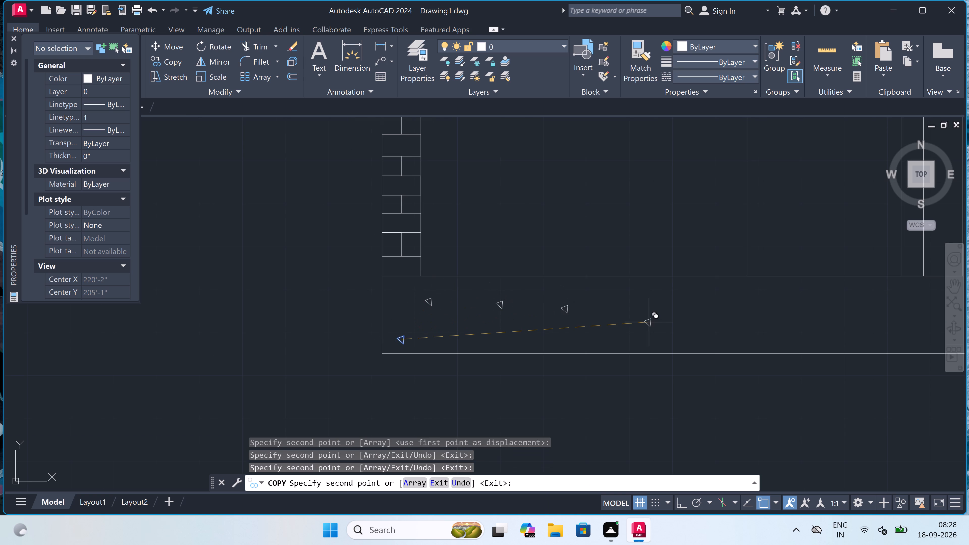
left_click(663, 322)
left_click(759, 310)
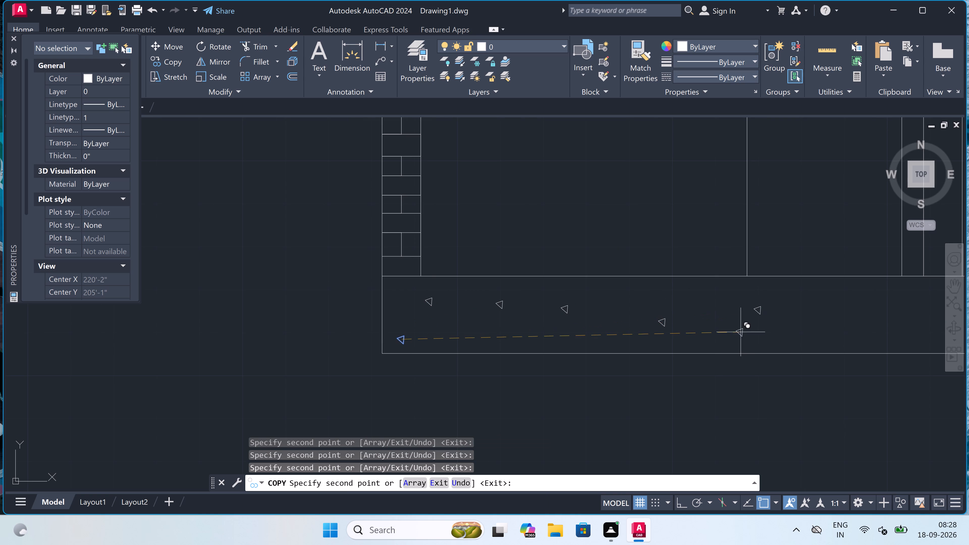
left_click(739, 336)
left_click(698, 291)
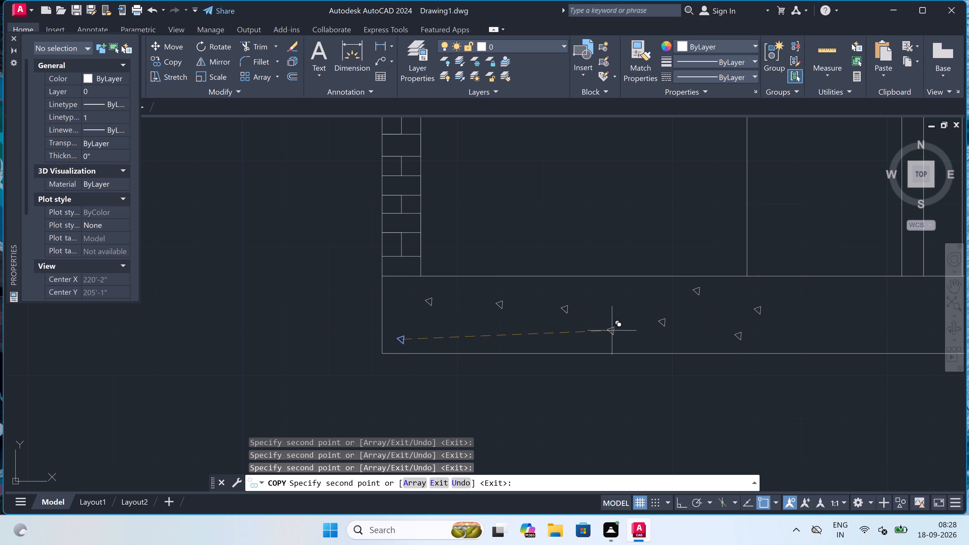
left_click(599, 338)
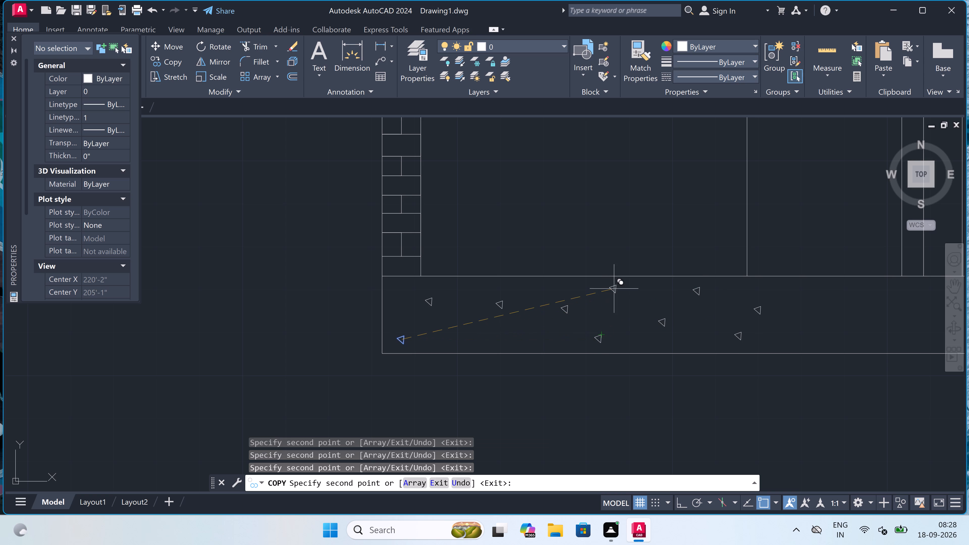
left_click(614, 289)
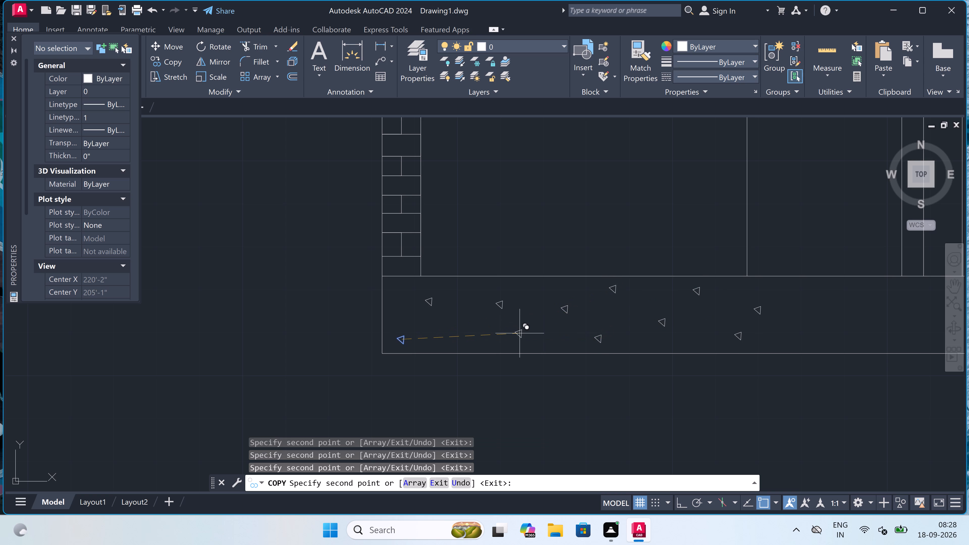
left_click(514, 335)
Place four more scattered triangle copies in the middle stretch of the ground-level base, continuing rightward from the existing marks.
scroll(406, 342, "down", 4)
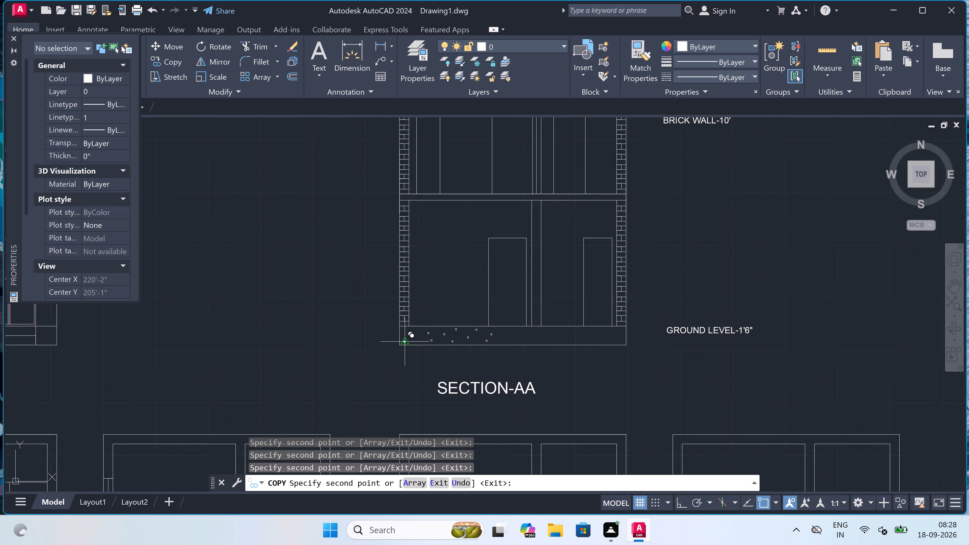
scroll(480, 330, "up", 3)
scroll(413, 343, "up", 1)
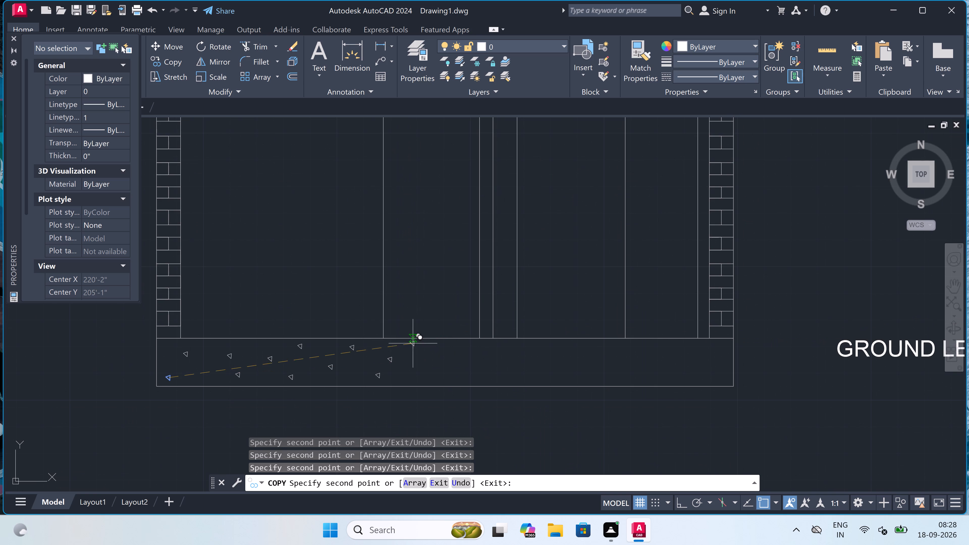
scroll(413, 343, "up", 1)
scroll(470, 362, "down", 2)
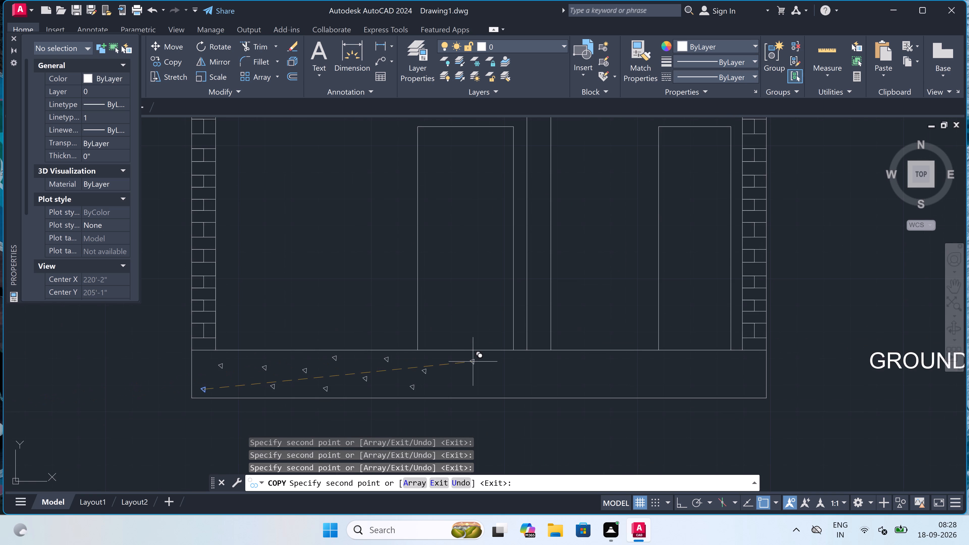
scroll(458, 396, "up", 2)
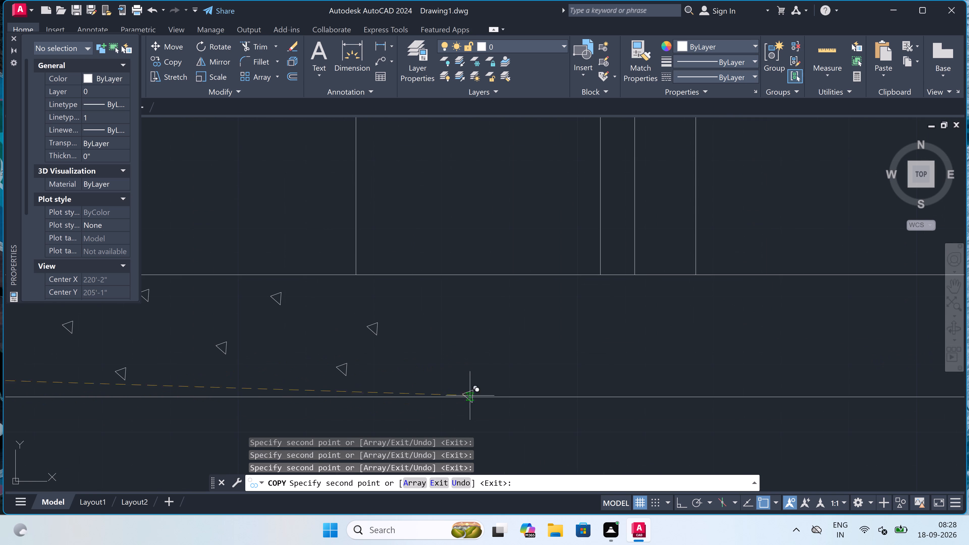
scroll(509, 360, "down", 2)
scroll(551, 357, "up", 2)
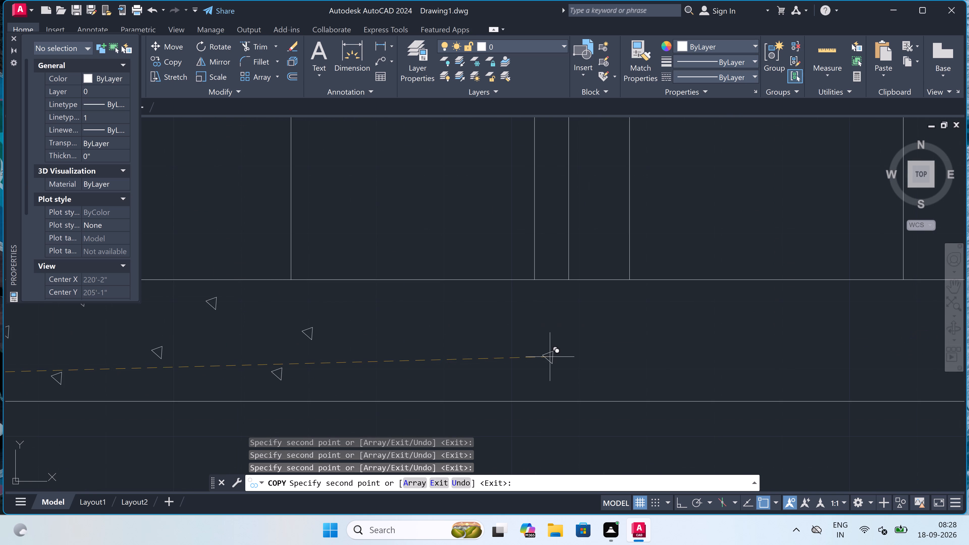
left_click(468, 328)
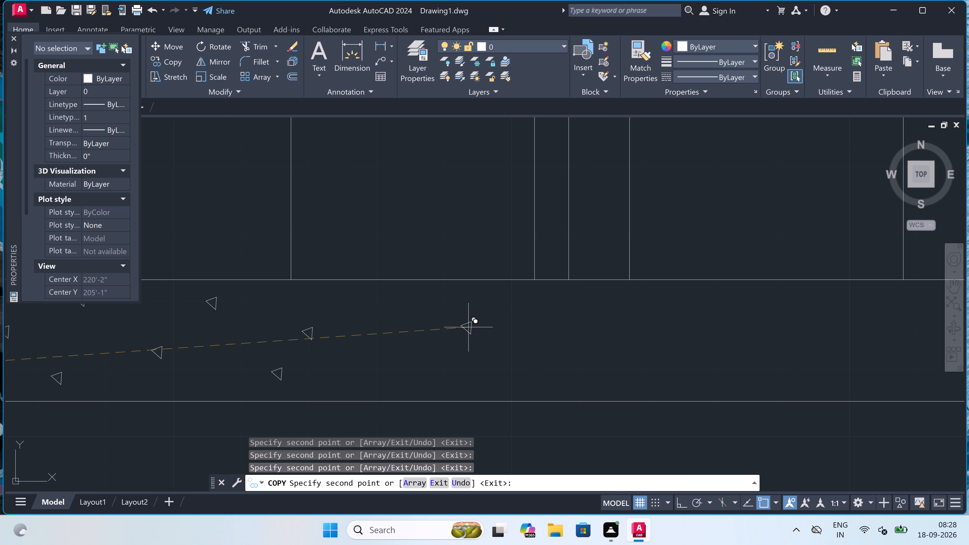
left_click_drag(667, 325, 665, 328)
left_click(585, 361)
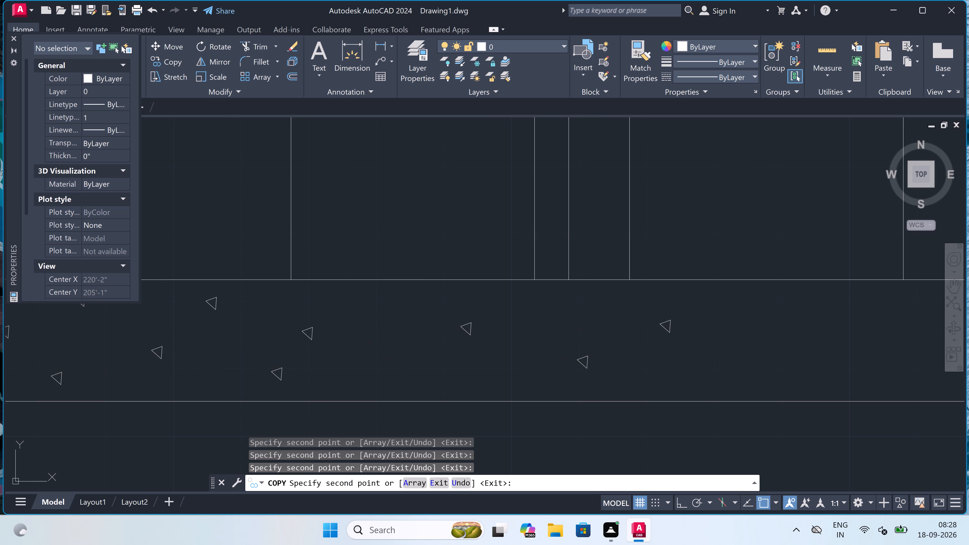
left_click(413, 370)
Scatter eight more triangle copies through the remaining right part of the ground-level base up to its end, and finish copying.
scroll(414, 367, "down", 3)
scroll(3, 12, "up", 2)
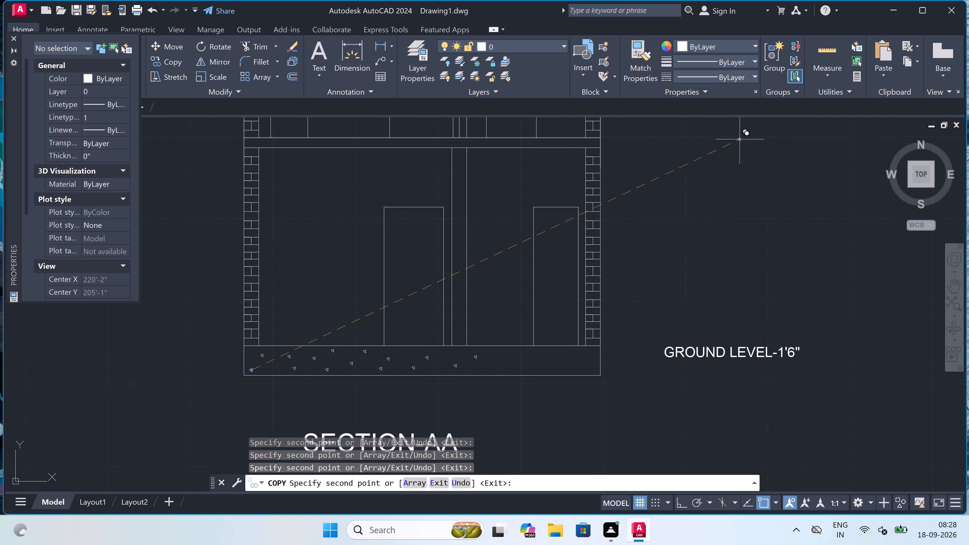
scroll(501, 370, "up", 2)
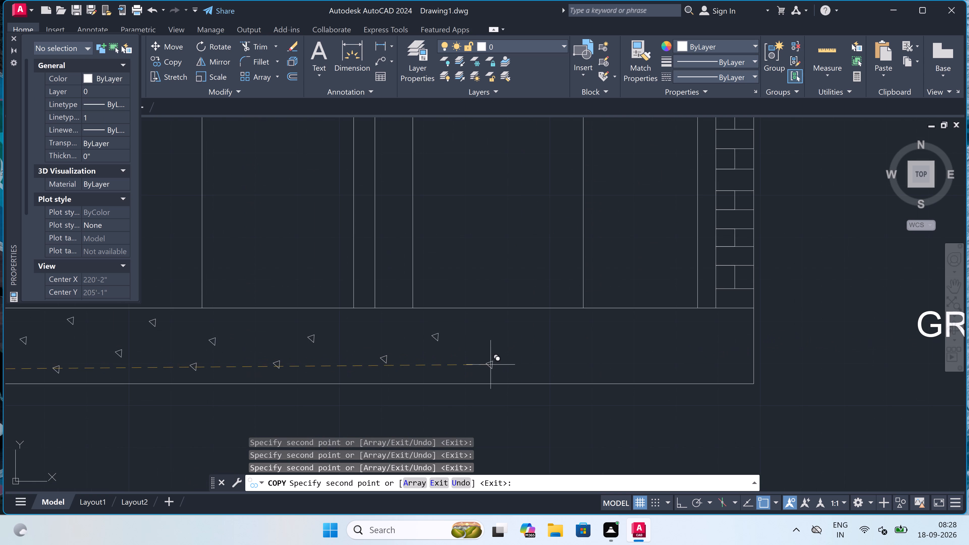
left_click(491, 365)
left_click(586, 333)
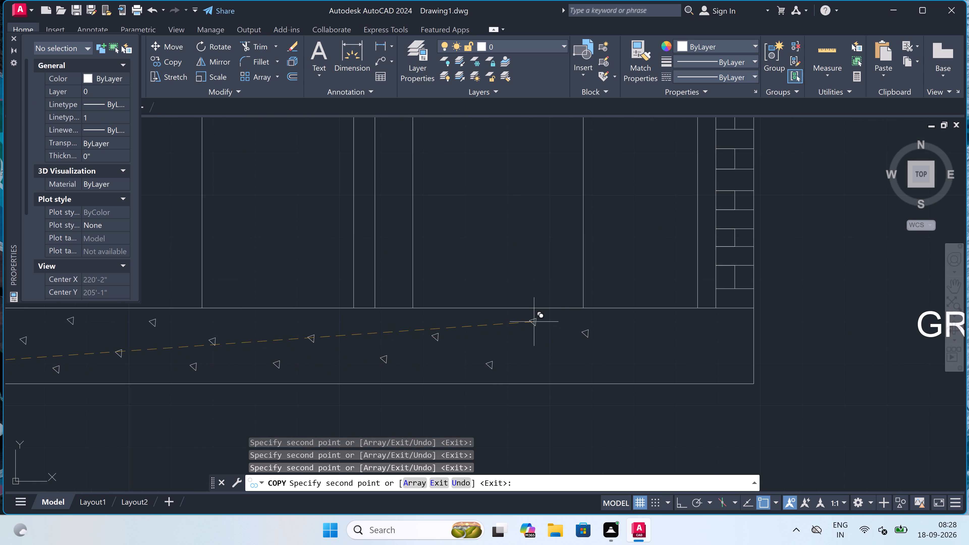
left_click(532, 323)
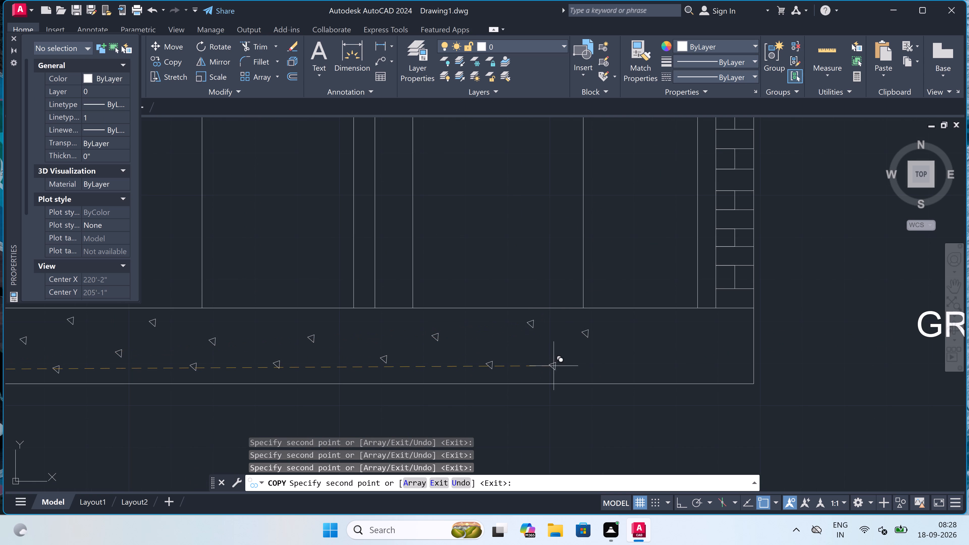
left_click(555, 366)
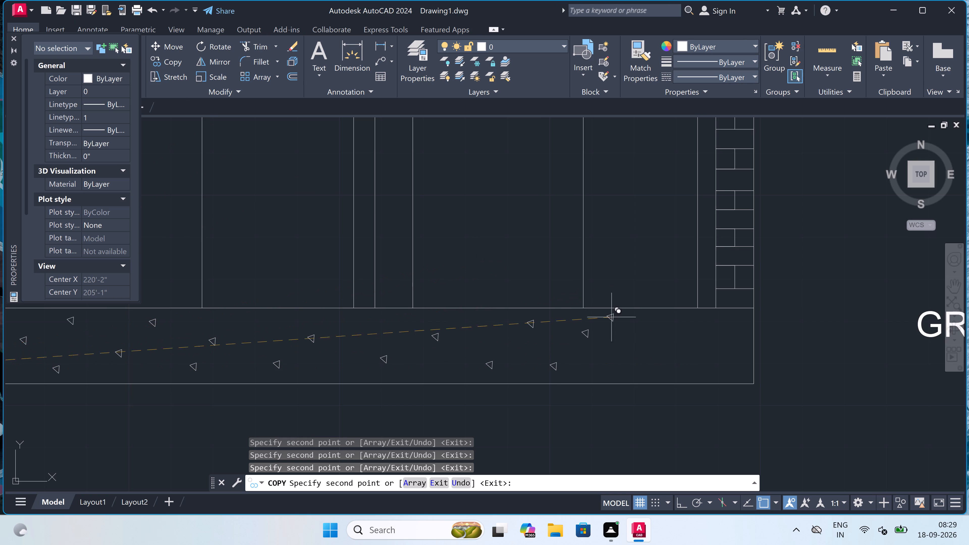
left_click(651, 331)
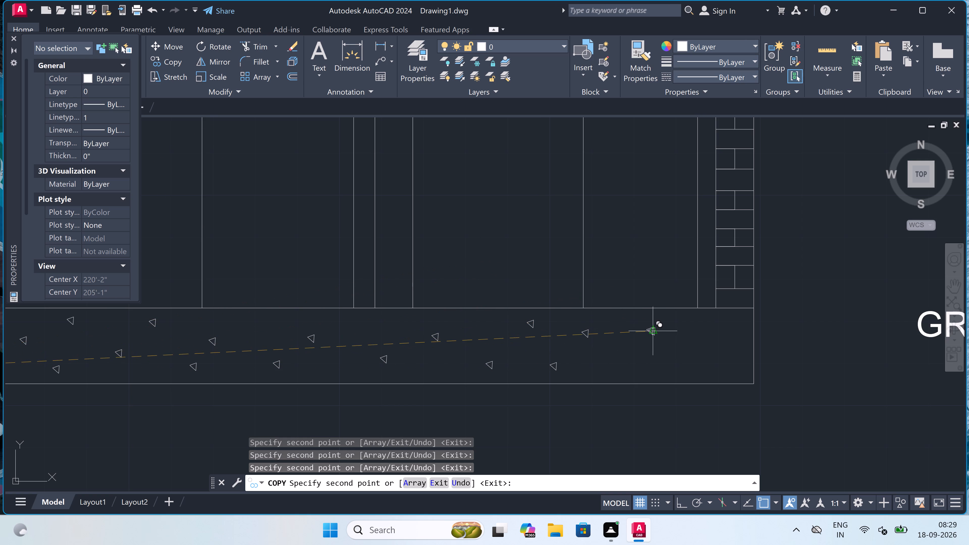
left_click(719, 326)
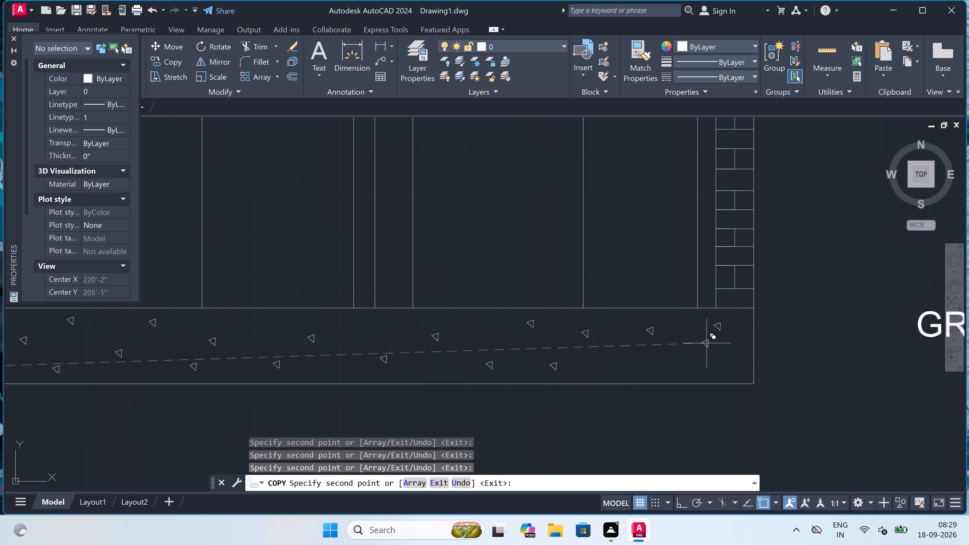
left_click(695, 359)
left_click(632, 365)
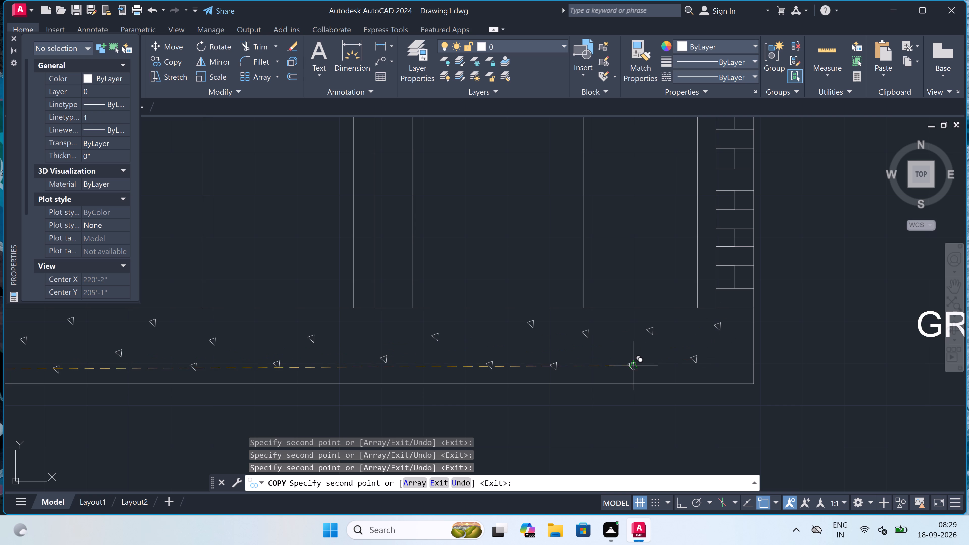
key("Escape")
Draw a small closed triangle with the Line tool inside the left end of SECTION-AA's first-floor slab.
scroll(561, 335, "down", 4)
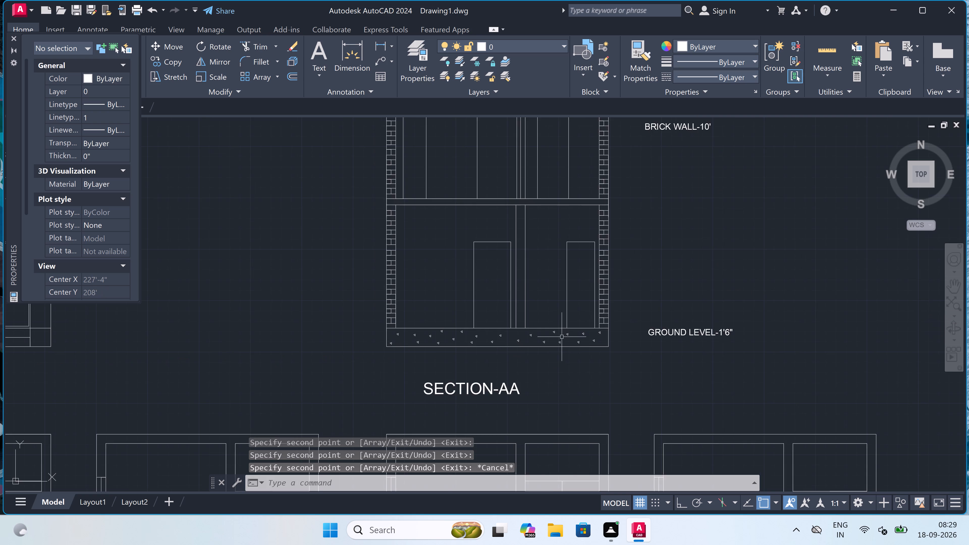
scroll(562, 337, "down", 2)
scroll(559, 300, "up", 3)
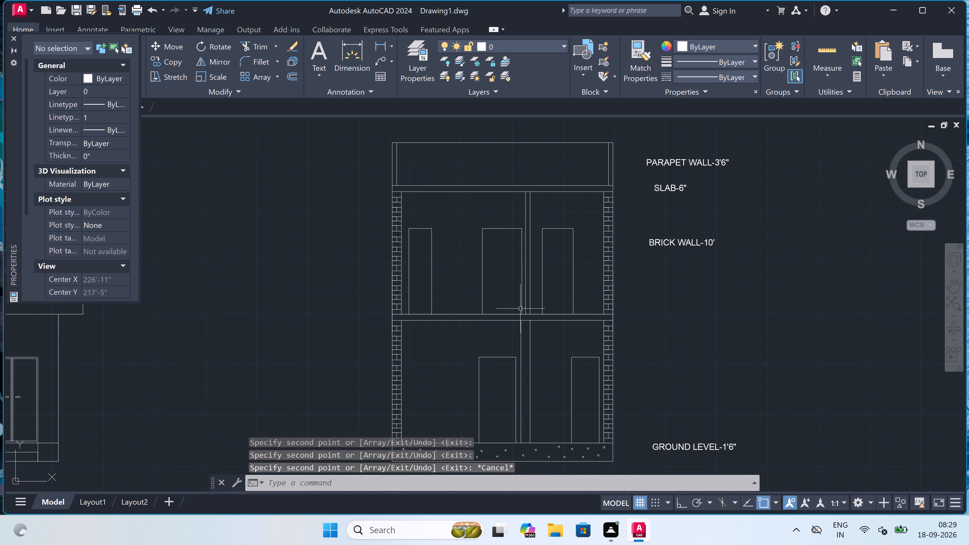
scroll(403, 312, "up", 4)
scroll(374, 338, "down", 2)
scroll(365, 348, "up", 3)
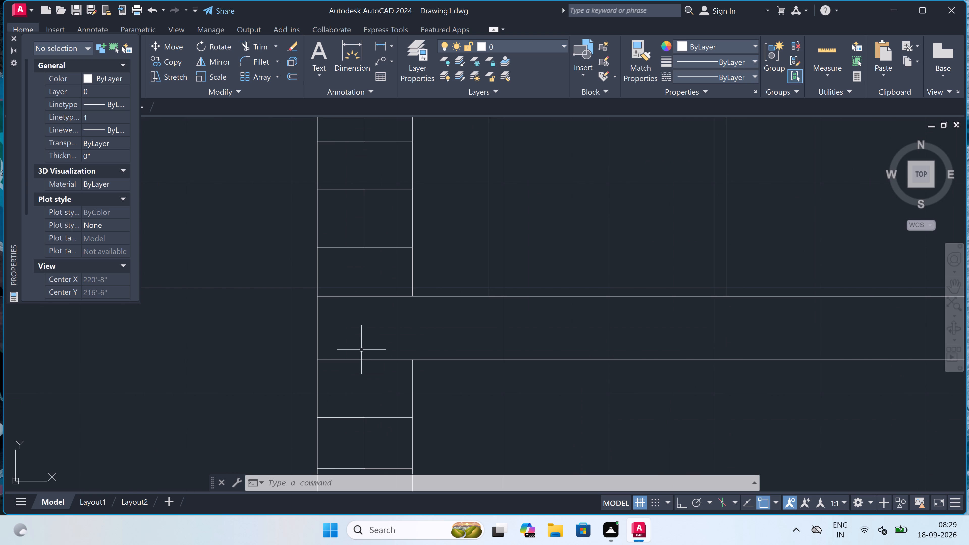
type("L")
key("space")
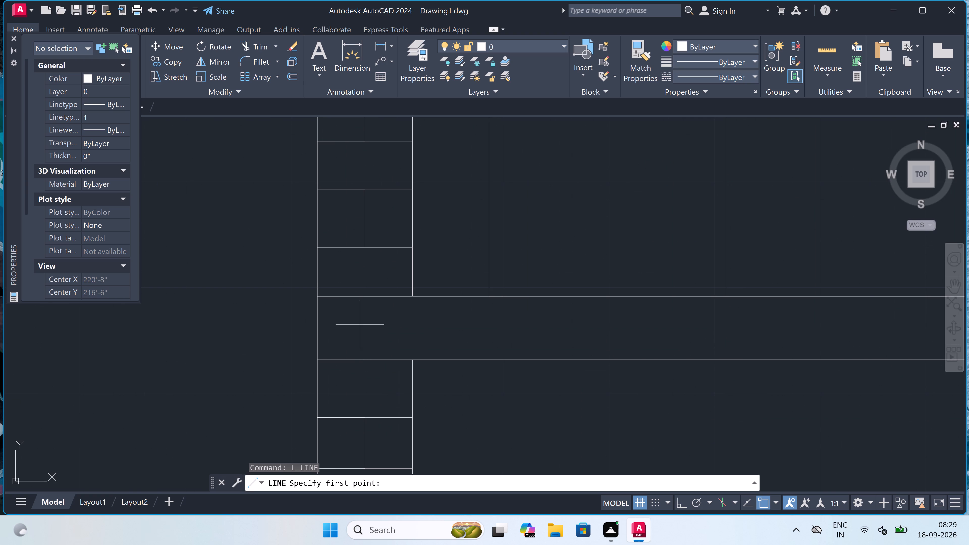
scroll(353, 343, "up", 2)
left_click(331, 324)
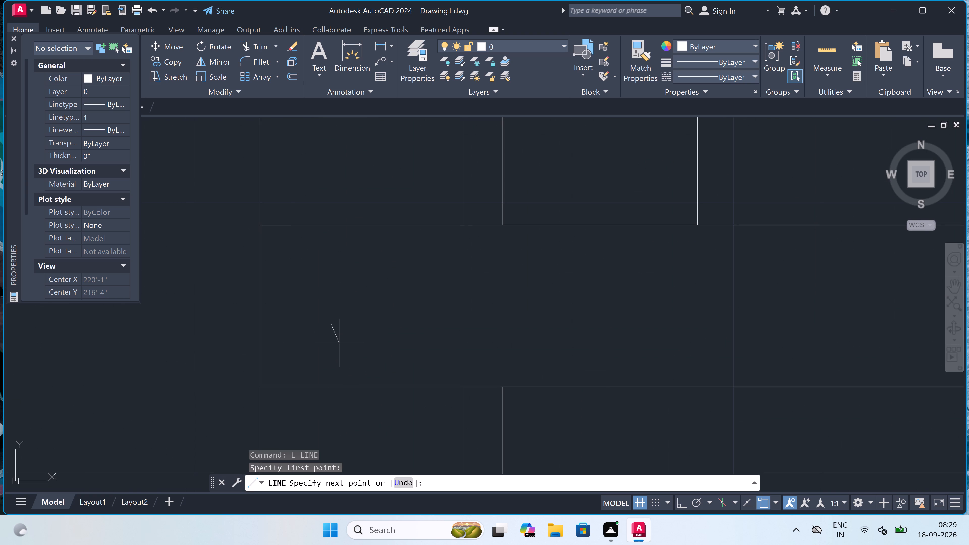
left_click(356, 343)
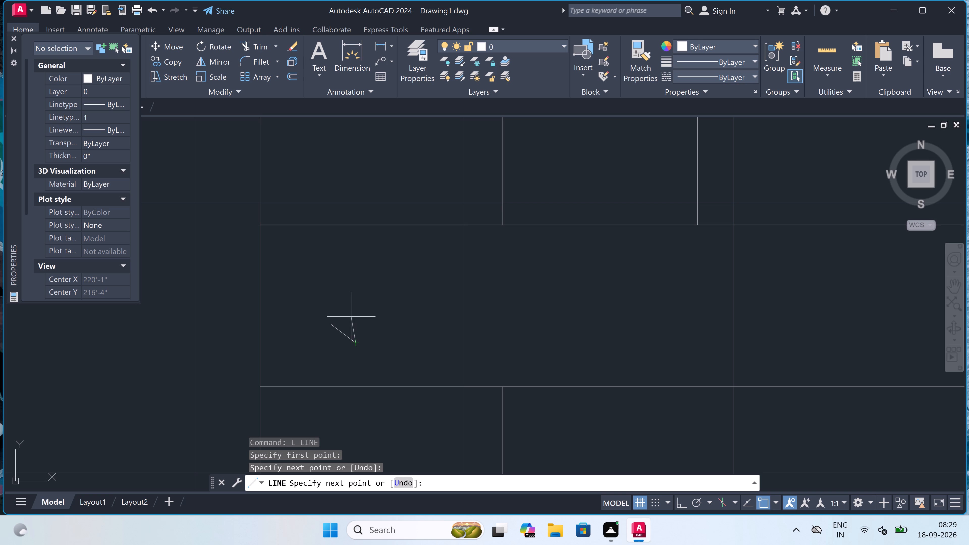
left_click(354, 314)
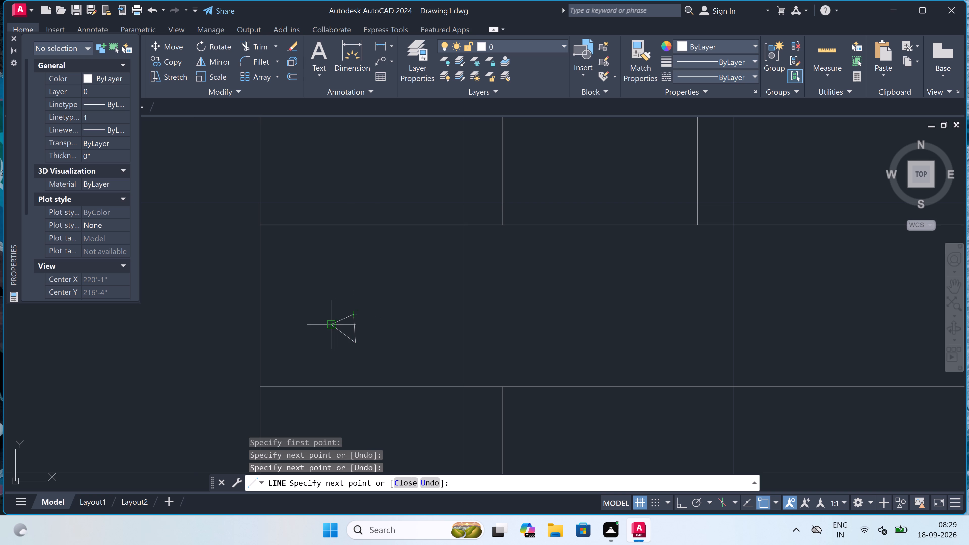
left_click(330, 326)
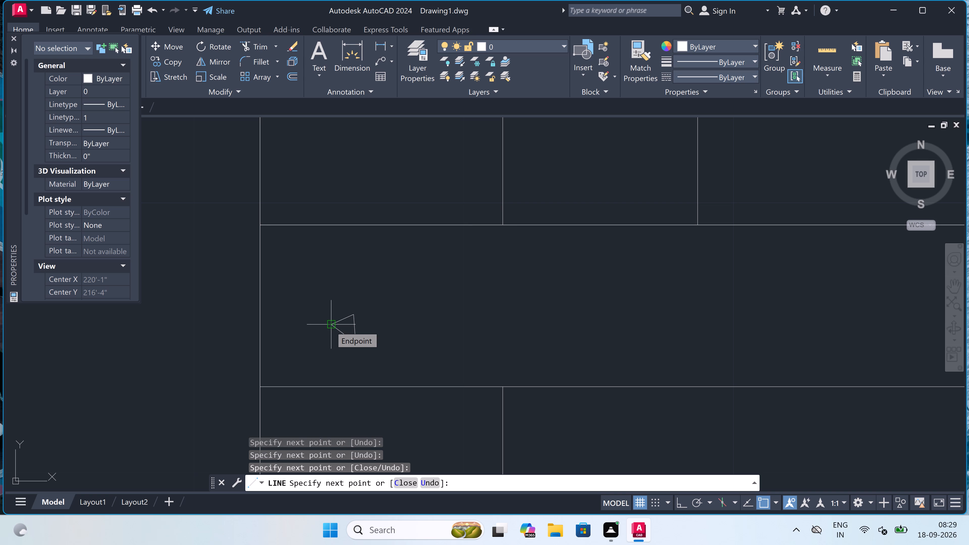
key("Escape")
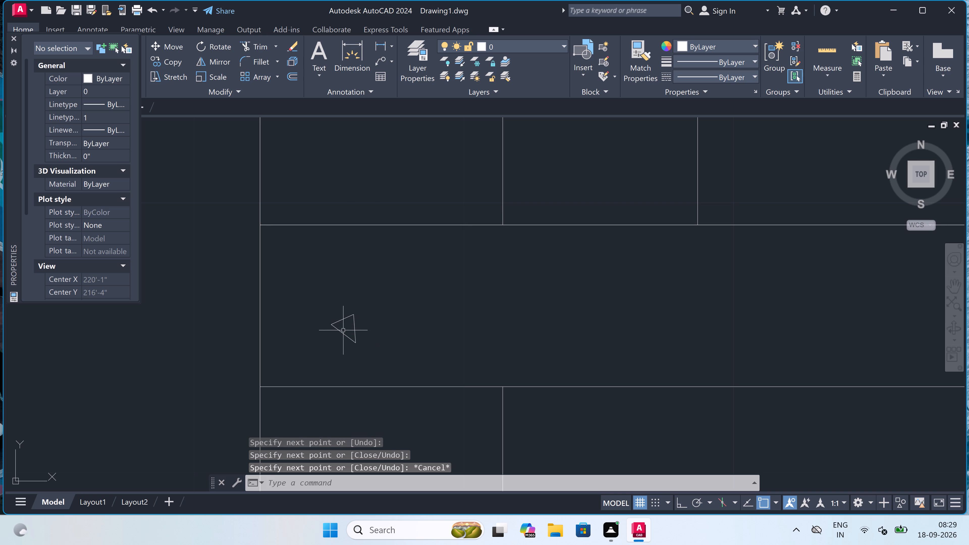
Copy the small triangle to five scattered spots in the left end of SECTION-AA's first-floor slab, up to beneath the first door opening.
left_click(395, 312)
left_click(326, 341)
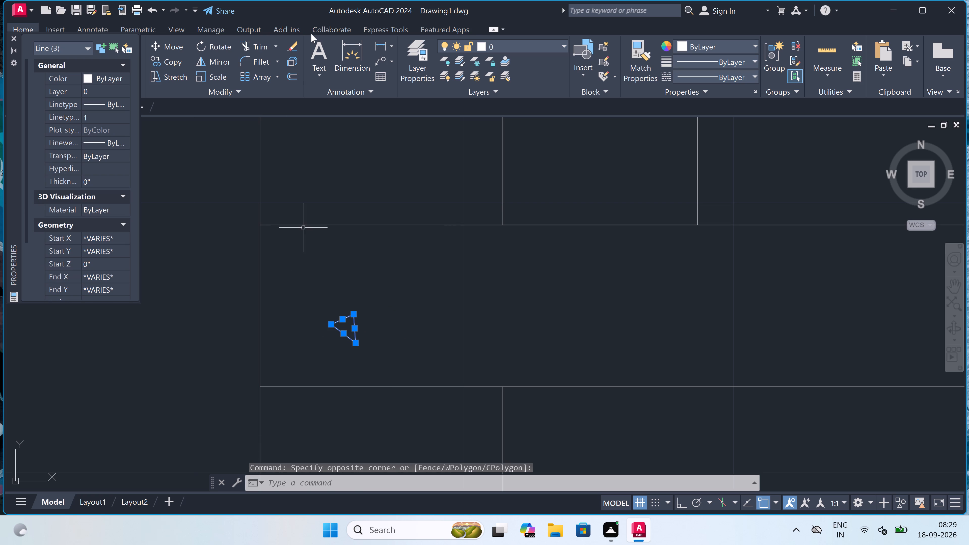
left_click(172, 60)
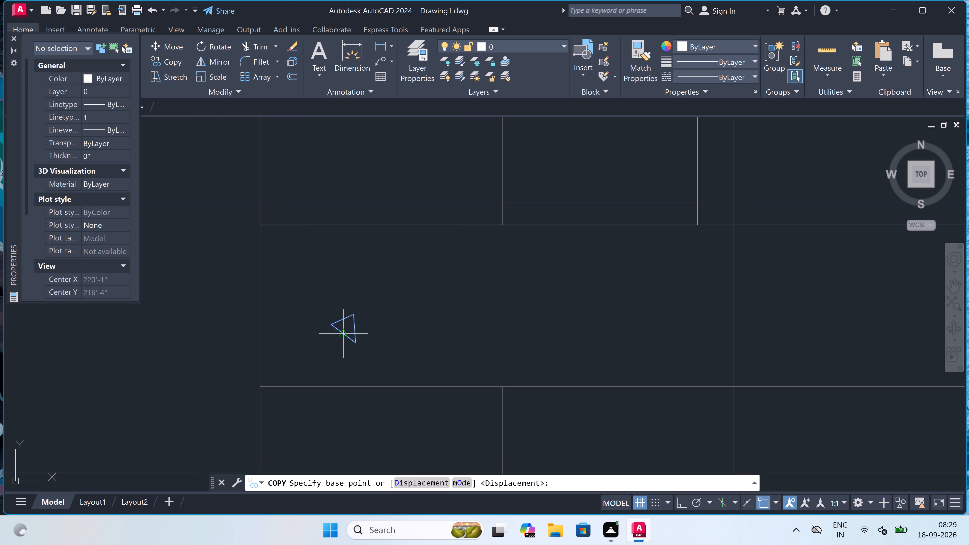
left_click(352, 327)
scroll(354, 306, "down", 2)
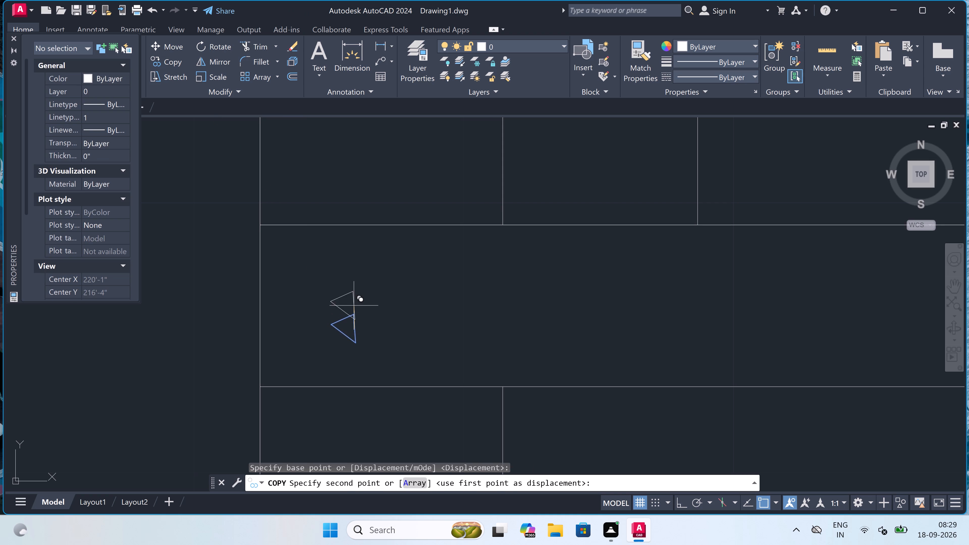
left_click(393, 298)
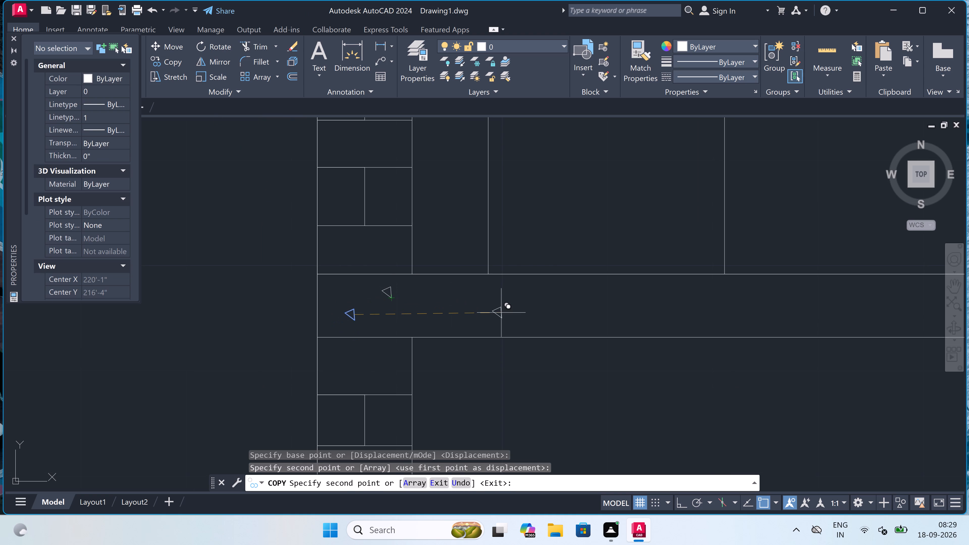
left_click(501, 313)
left_click(432, 315)
scroll(432, 314, "down", 2)
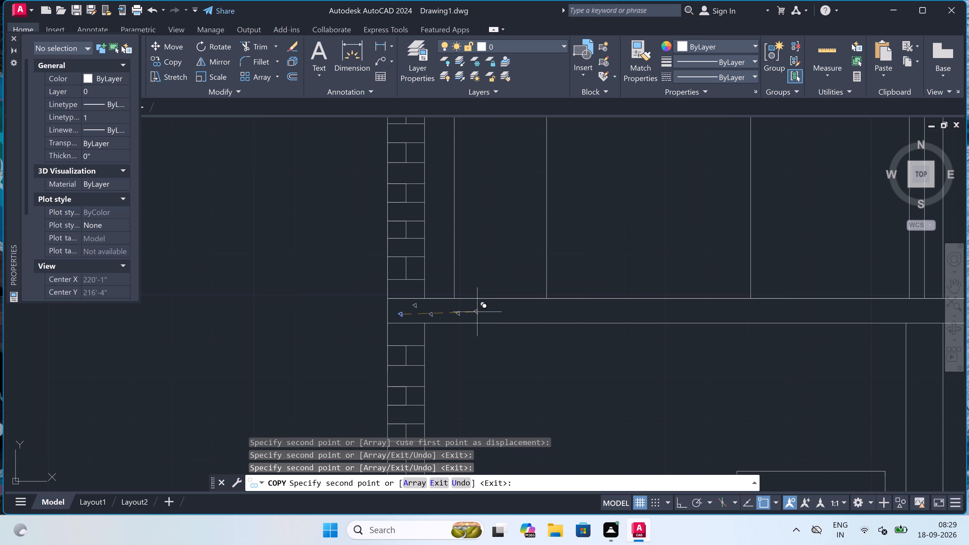
scroll(496, 312, "up", 2)
left_click(490, 296)
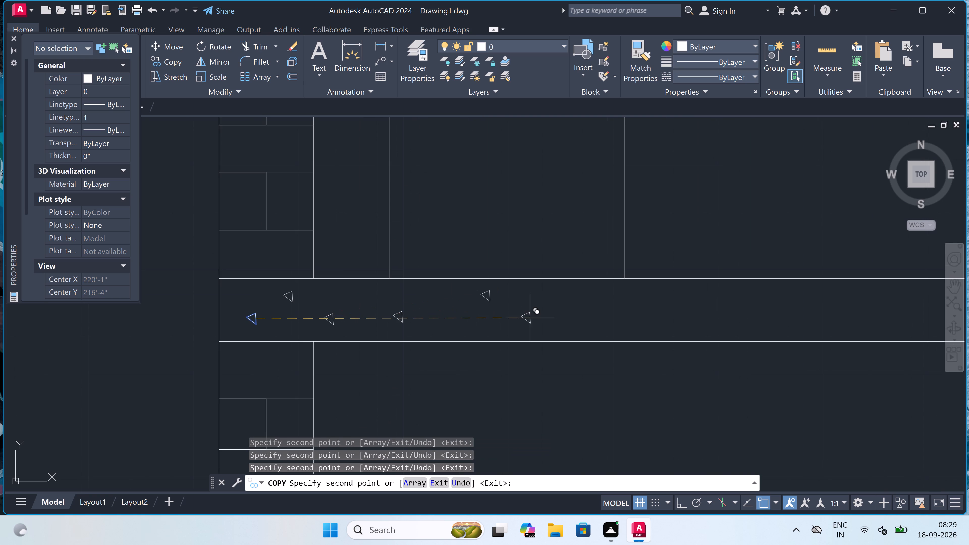
left_click(544, 322)
scroll(659, 338, "up", 2)
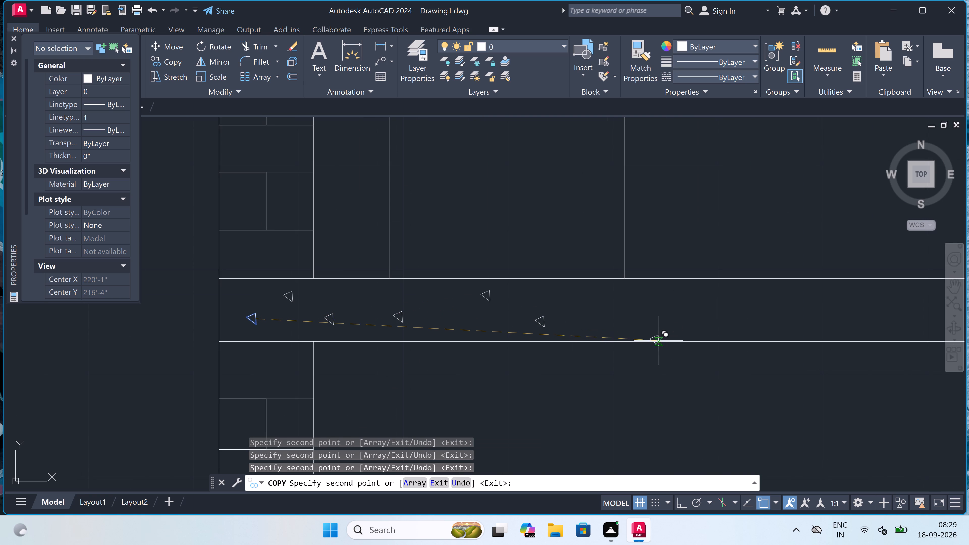
Place six more triangle copies along the first-floor slab, from the first door opening to the left edge of the middle one.
scroll(560, 330, "down", 5)
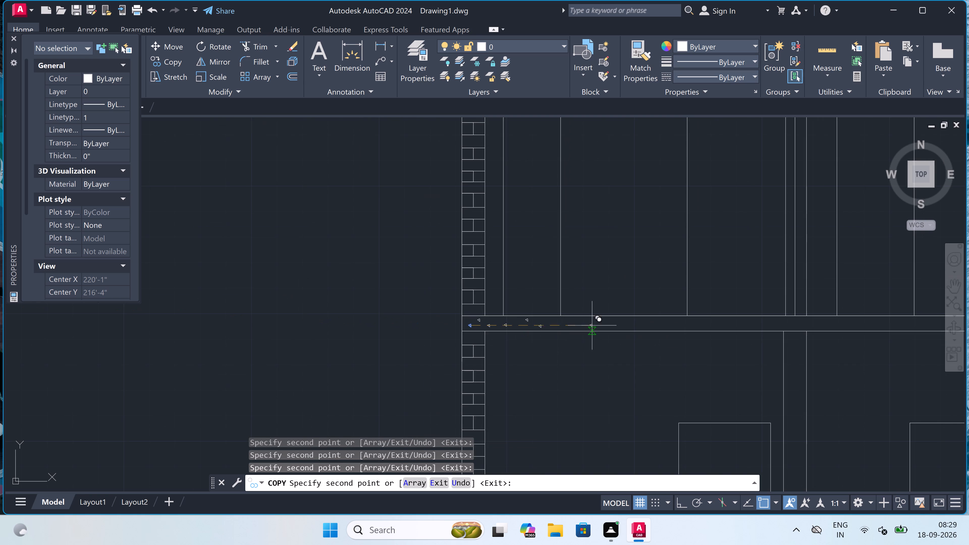
scroll(599, 323, "up", 3)
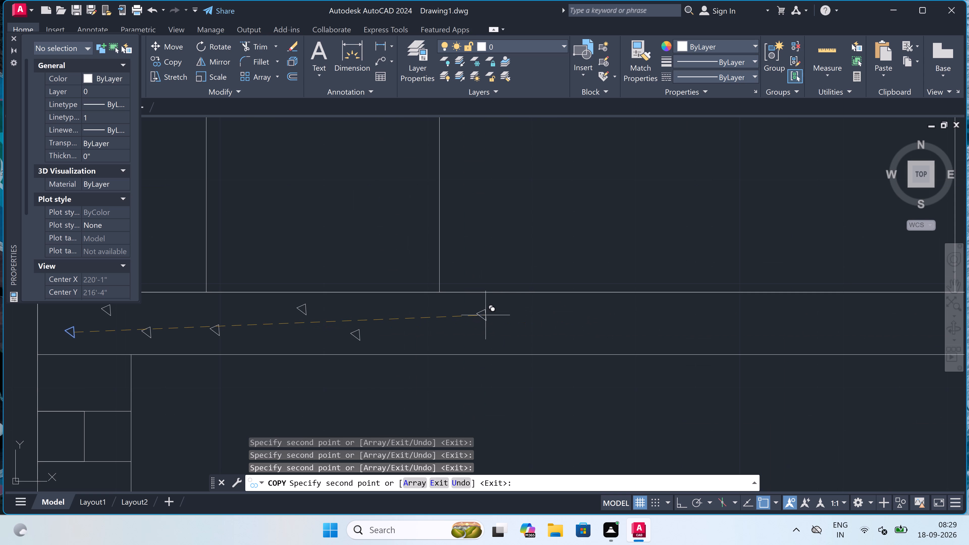
left_click(484, 315)
left_click(546, 320)
scroll(435, 328, "down", 1)
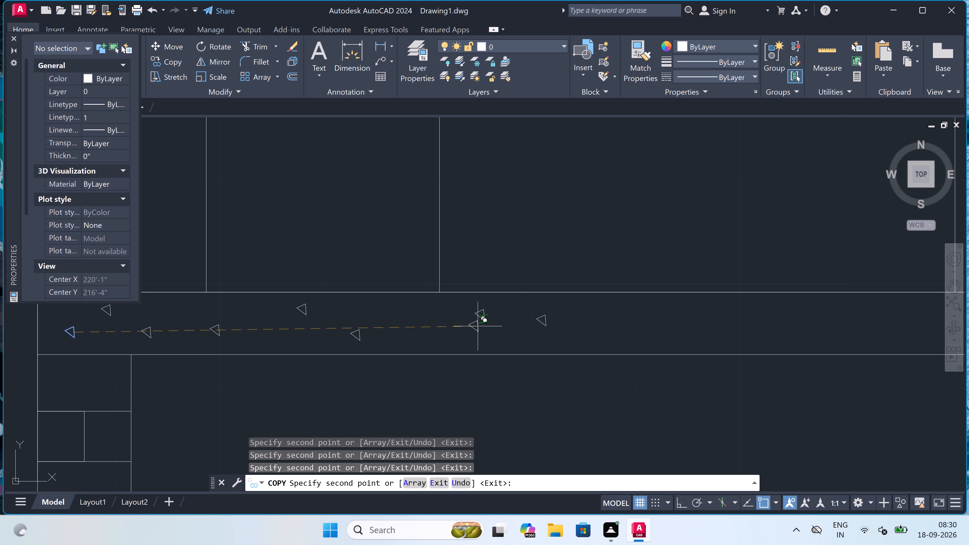
scroll(435, 328, "down", 3)
scroll(497, 323, "up", 3)
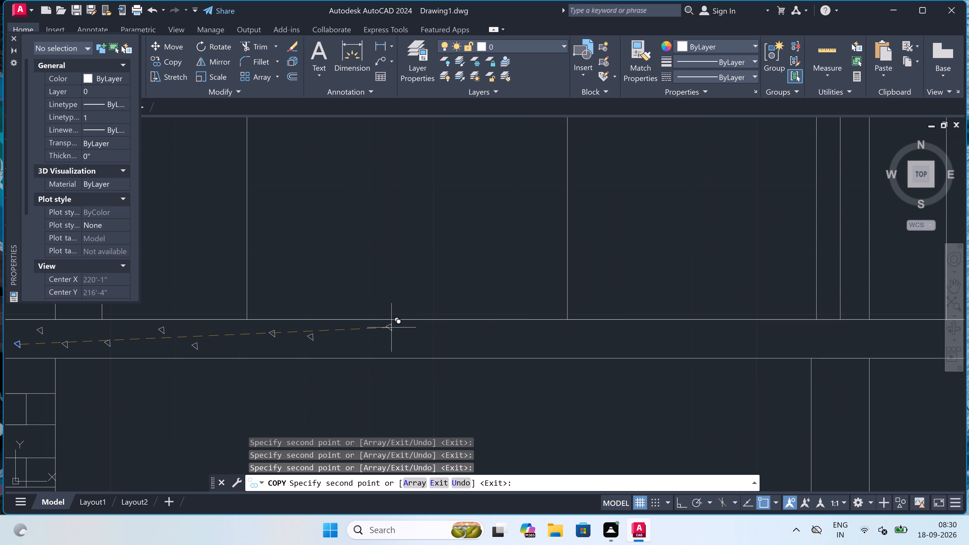
scroll(391, 328, "up", 1)
left_click(379, 336)
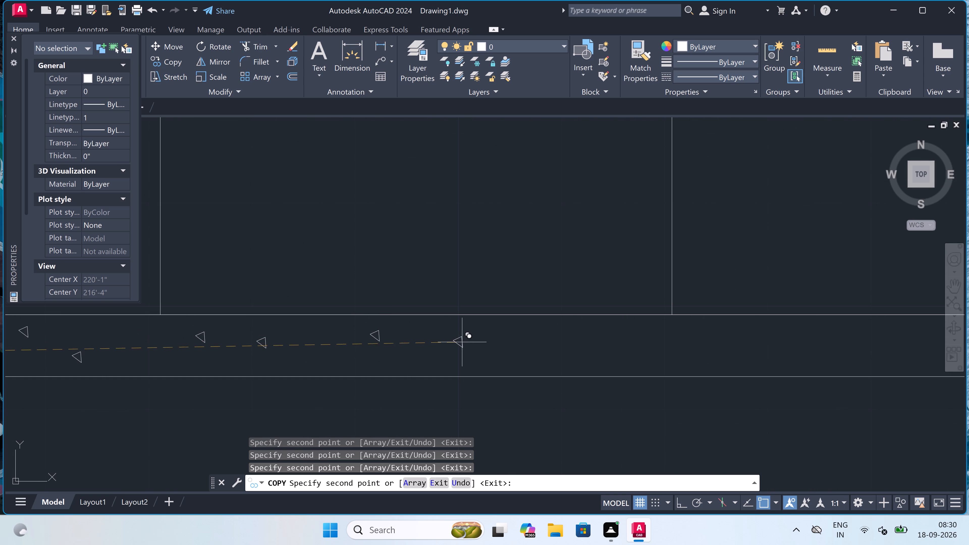
left_click(467, 336)
left_click(560, 340)
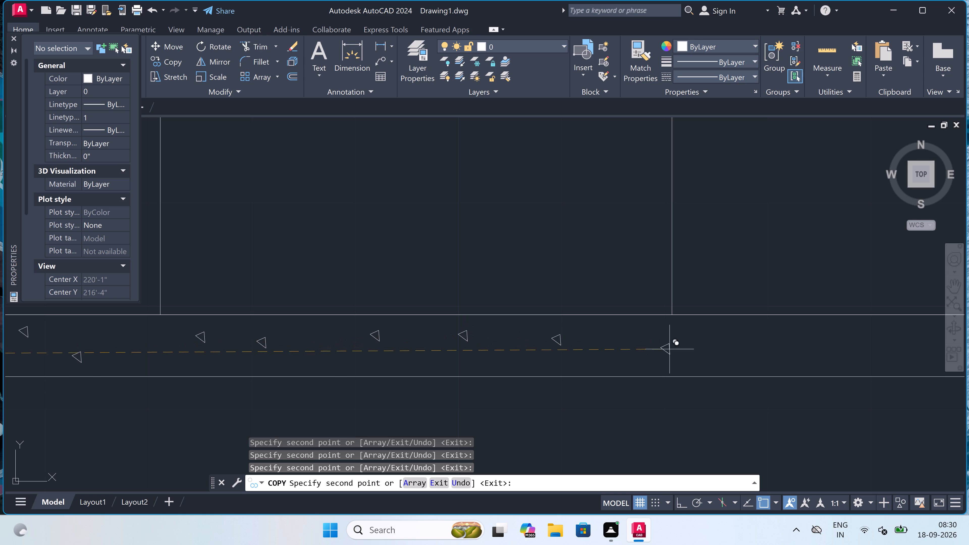
left_click(683, 348)
Fill the gaps in the slab's lower half between the first and middle door openings with four more triangle copies.
scroll(566, 361, "up", 3)
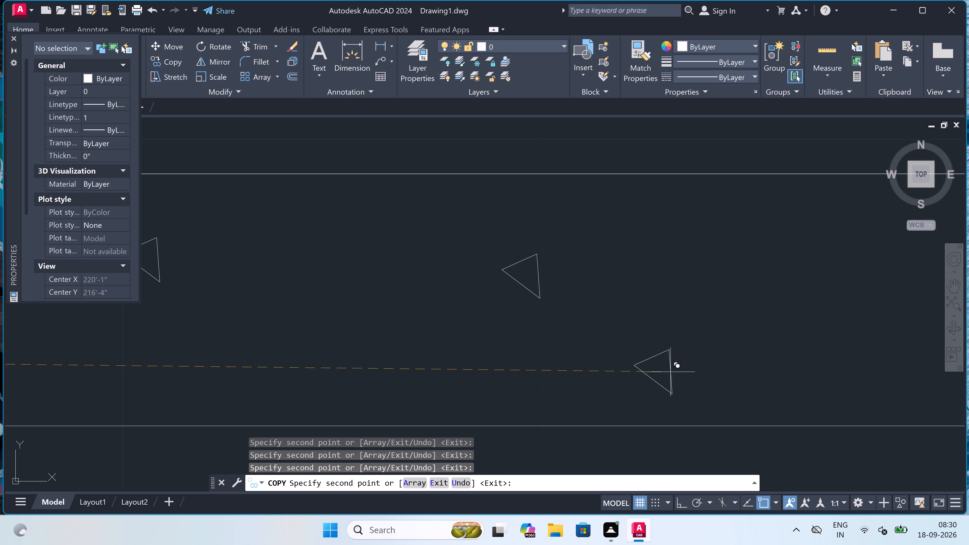
left_click(729, 373)
scroll(702, 373, "down", 3)
scroll(474, 368, "up", 2)
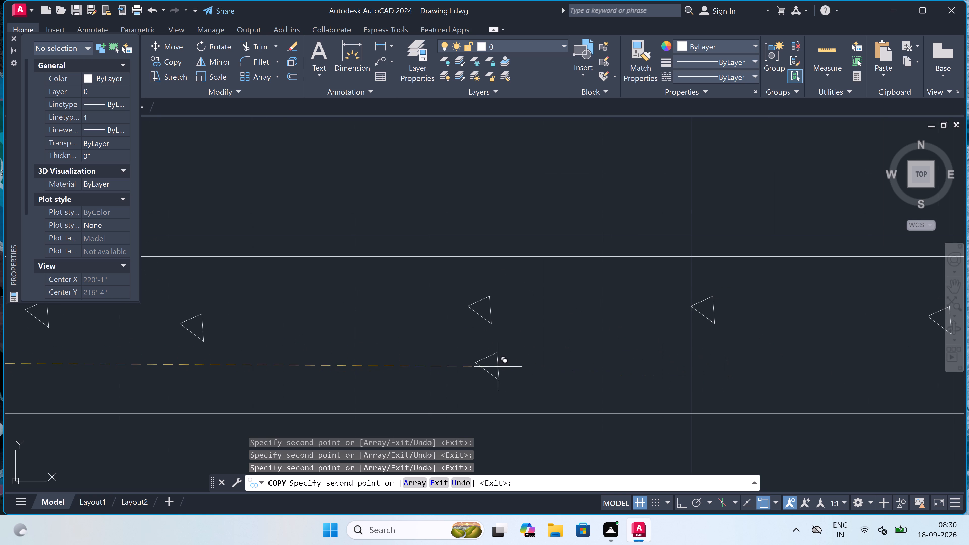
left_click(615, 381)
scroll(615, 380, "down", 2)
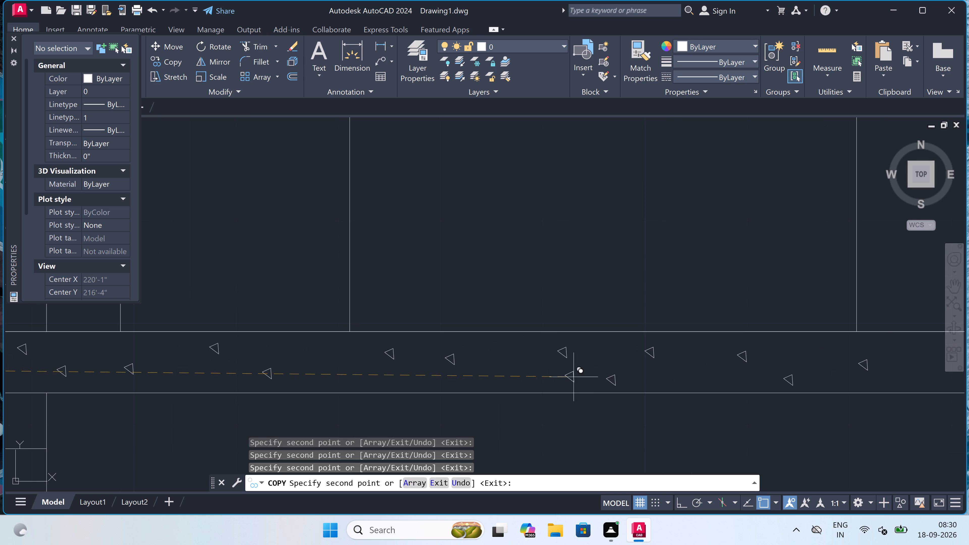
scroll(520, 377, "up", 3)
left_click(520, 377)
scroll(520, 377, "down", 5)
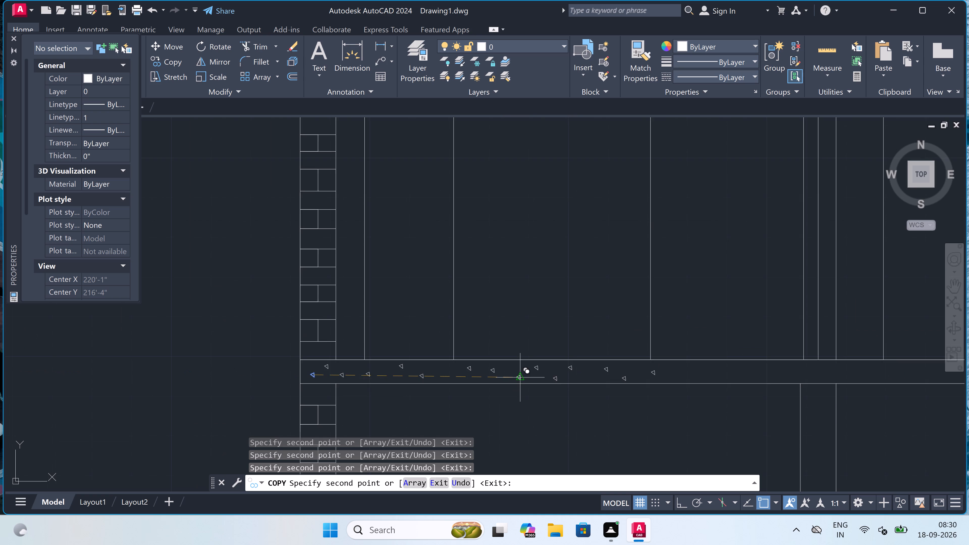
scroll(520, 377, "down", 1)
scroll(561, 374, "up", 3)
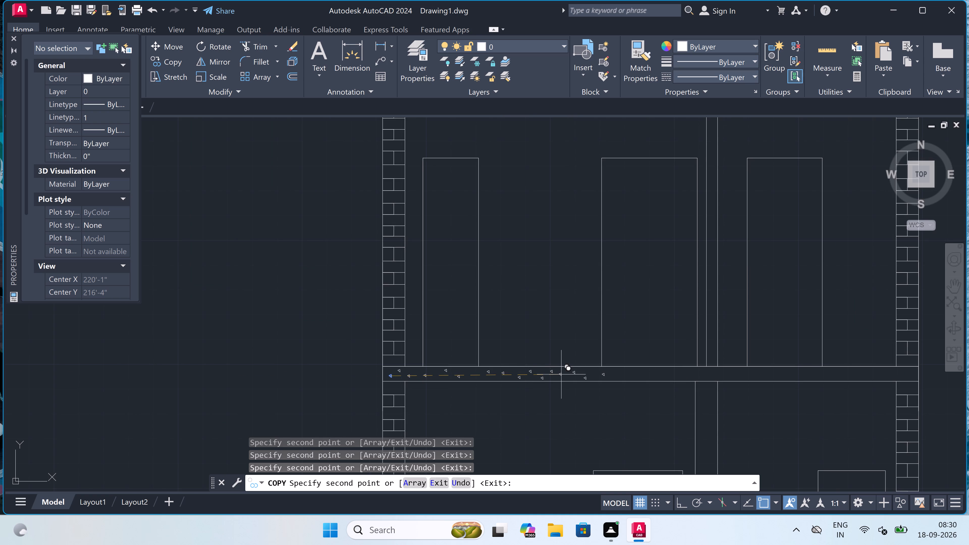
scroll(561, 374, "up", 1)
scroll(576, 401, "up", 3)
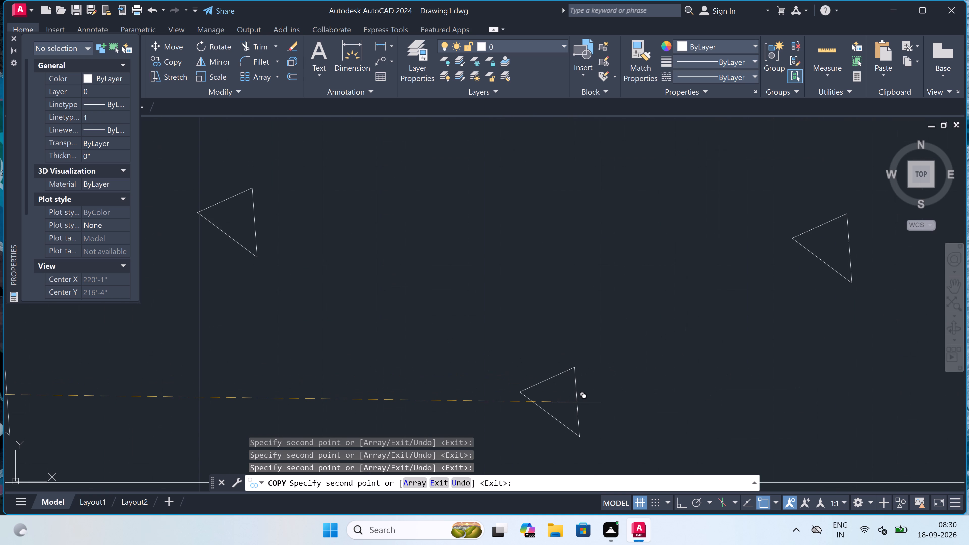
left_click(577, 402)
Scatter five more triangle copies in the first-floor slab beneath the middle door opening.
scroll(443, 361, "down", 10)
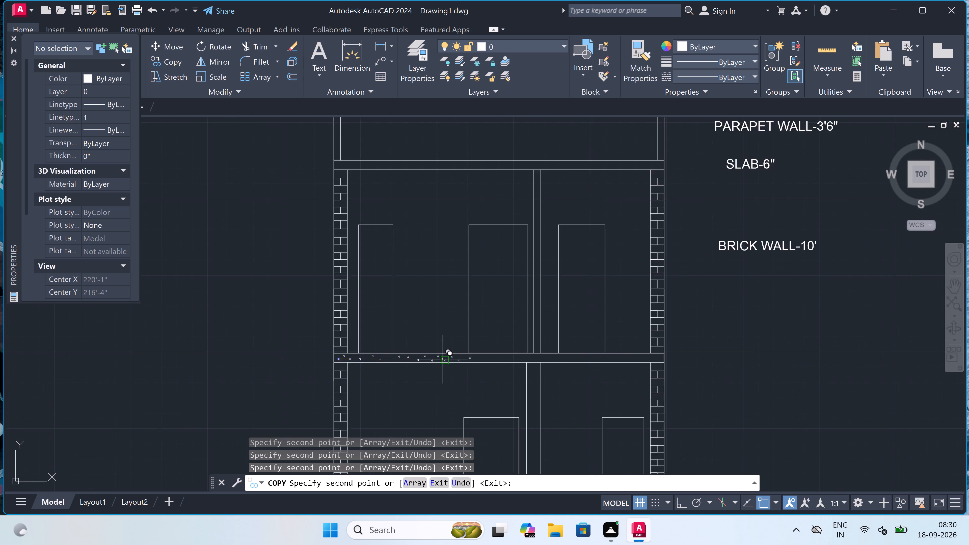
scroll(481, 352, "up", 3)
scroll(400, 383, "up", 3)
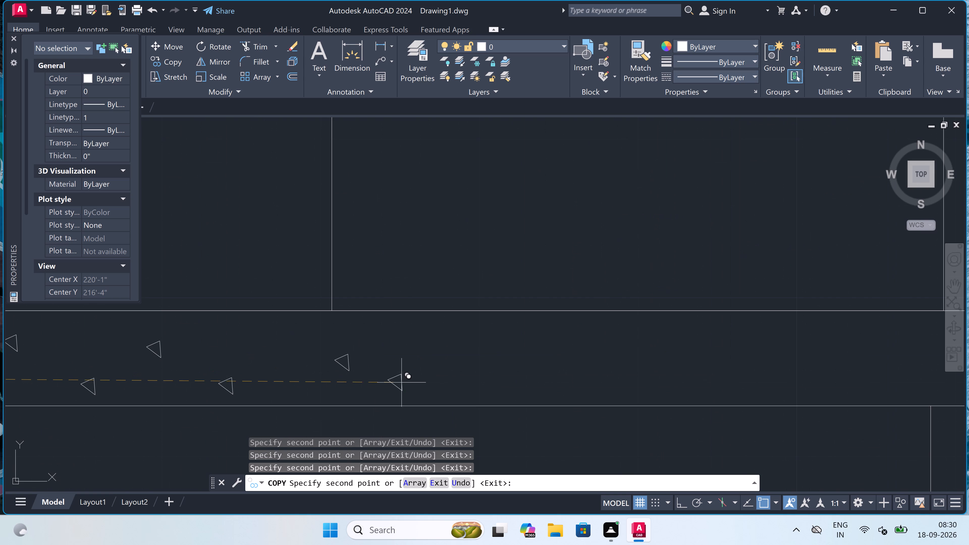
scroll(456, 367, "down", 2)
scroll(464, 362, "up", 2)
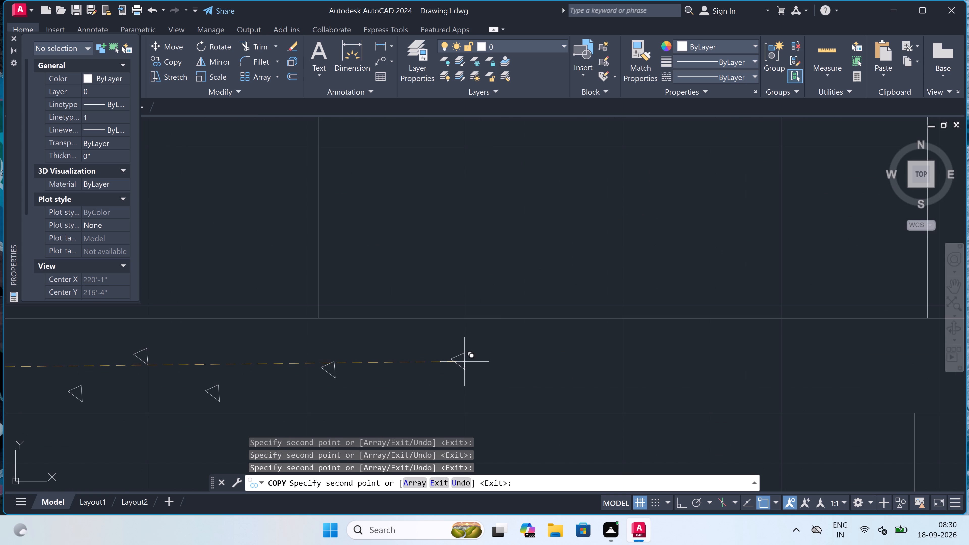
left_click(476, 357)
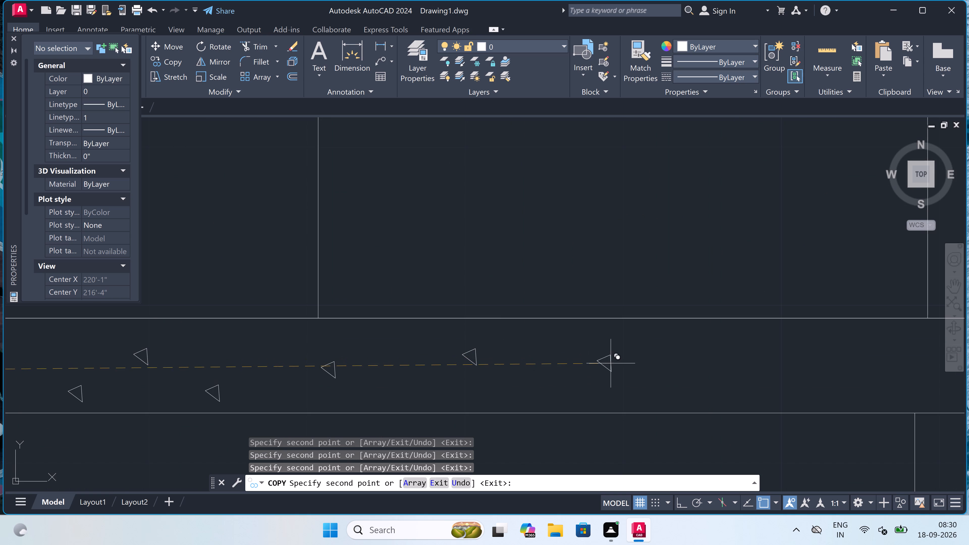
left_click(634, 356)
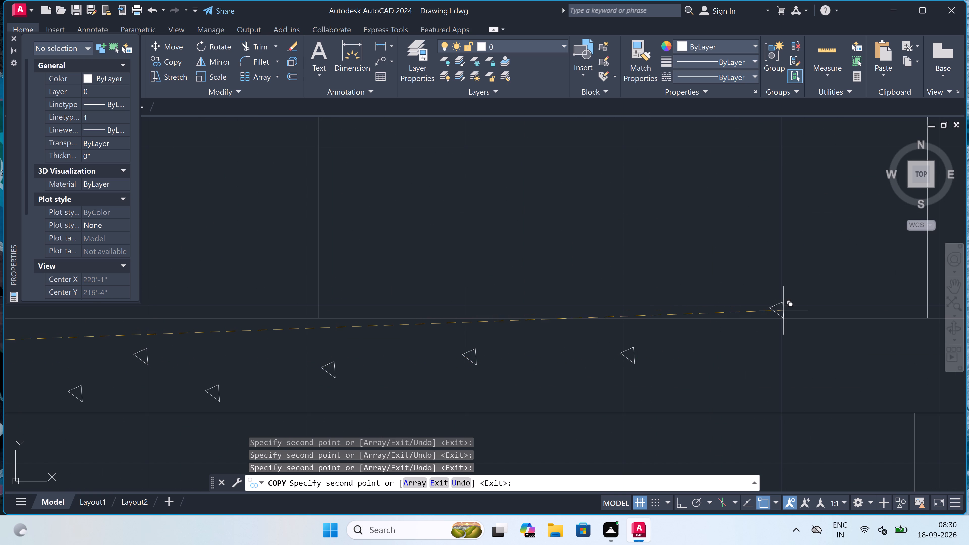
left_click(845, 348)
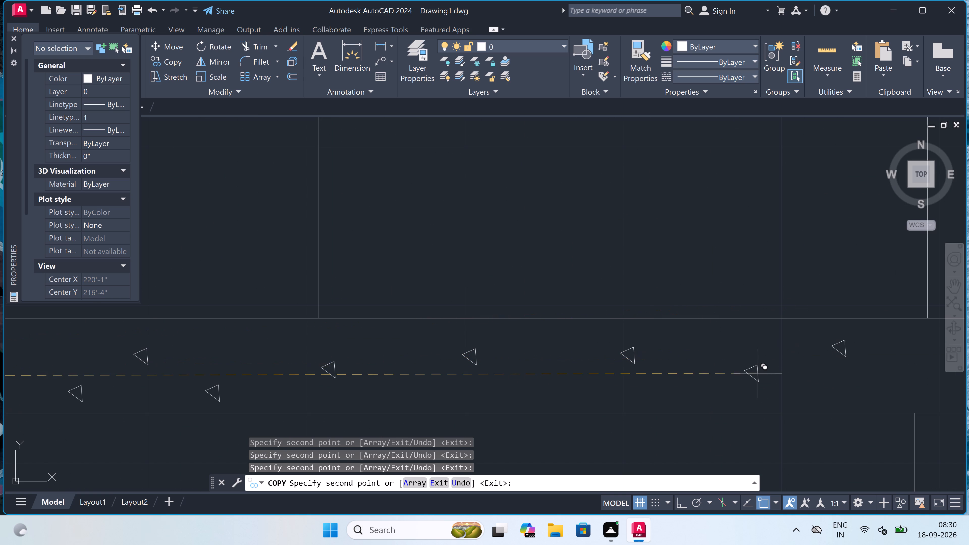
left_click_drag(745, 383, 743, 387)
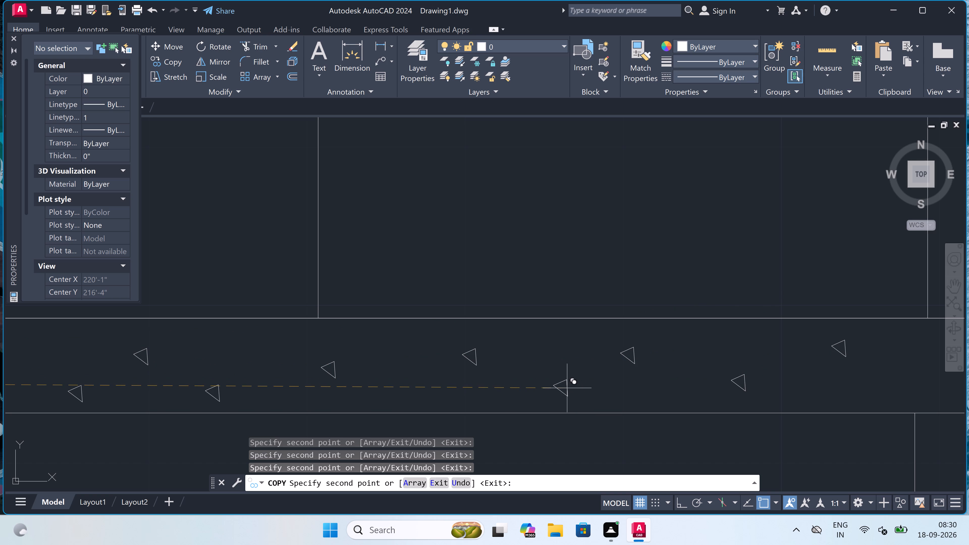
left_click(567, 388)
Place three triangle copies in the first-floor slab around the foot of the upper storey's interior wall.
scroll(471, 369, "down", 6)
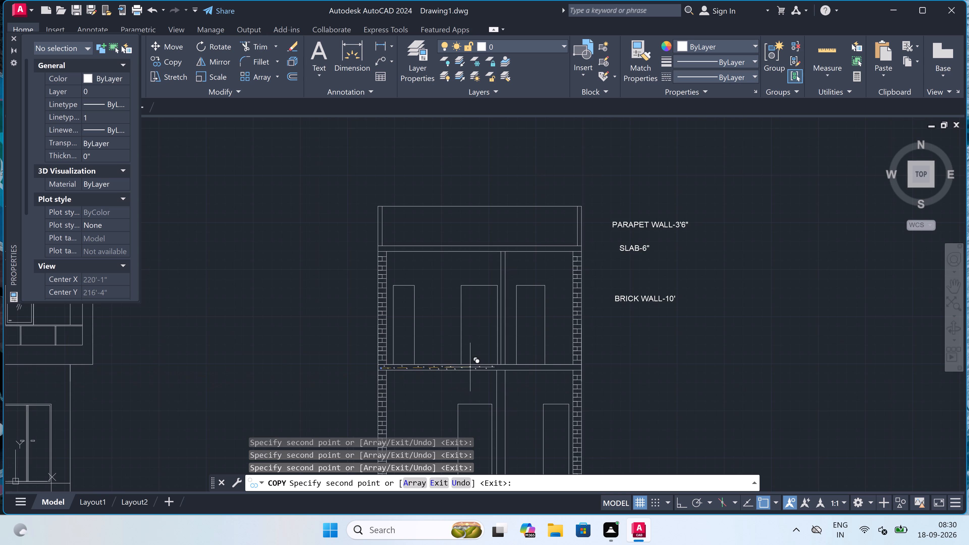
scroll(509, 370, "up", 4)
scroll(504, 347, "up", 2)
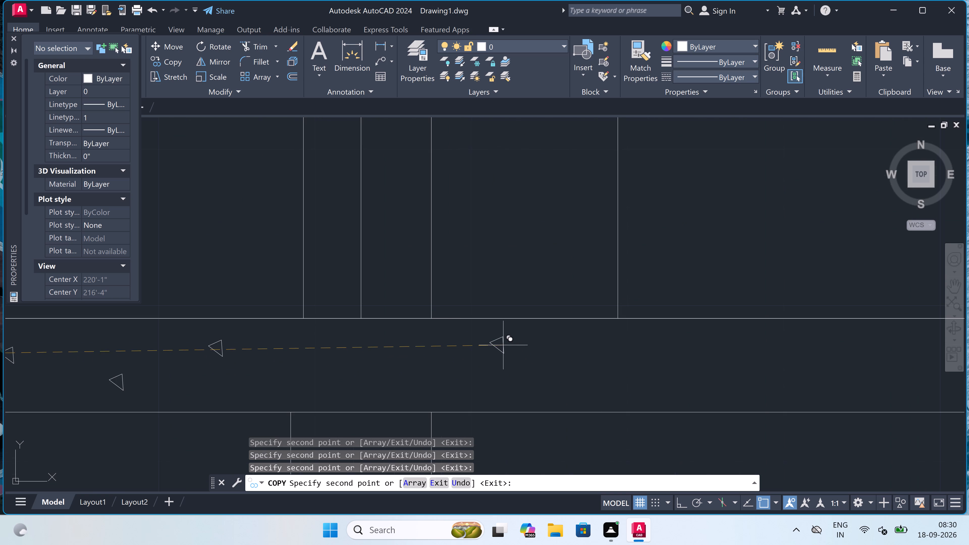
left_click(452, 344)
left_click(337, 343)
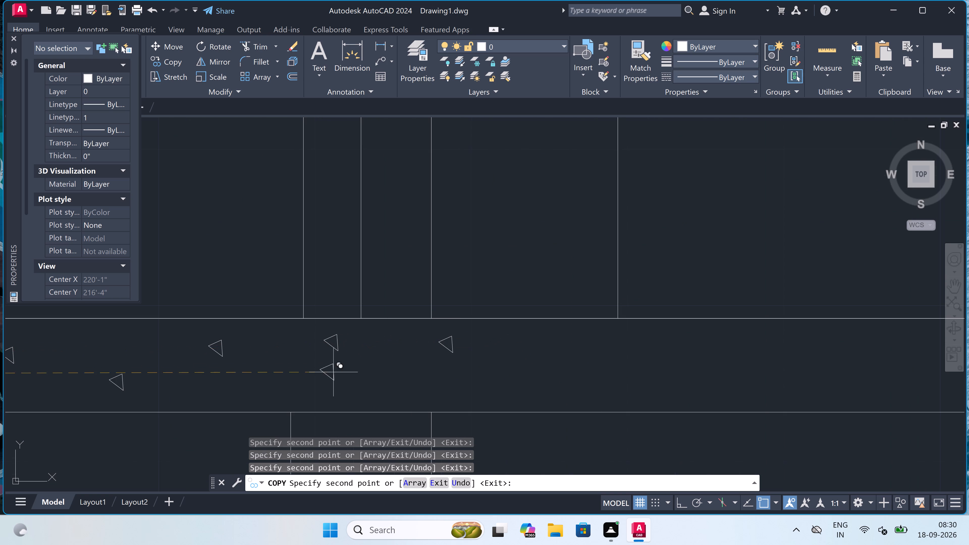
left_click(419, 388)
Scatter six more triangle copies in the first-floor slab, from right of the interior wall across the stretch beneath the rightmost door opening.
scroll(419, 387, "down", 3)
scroll(470, 385, "up", 3)
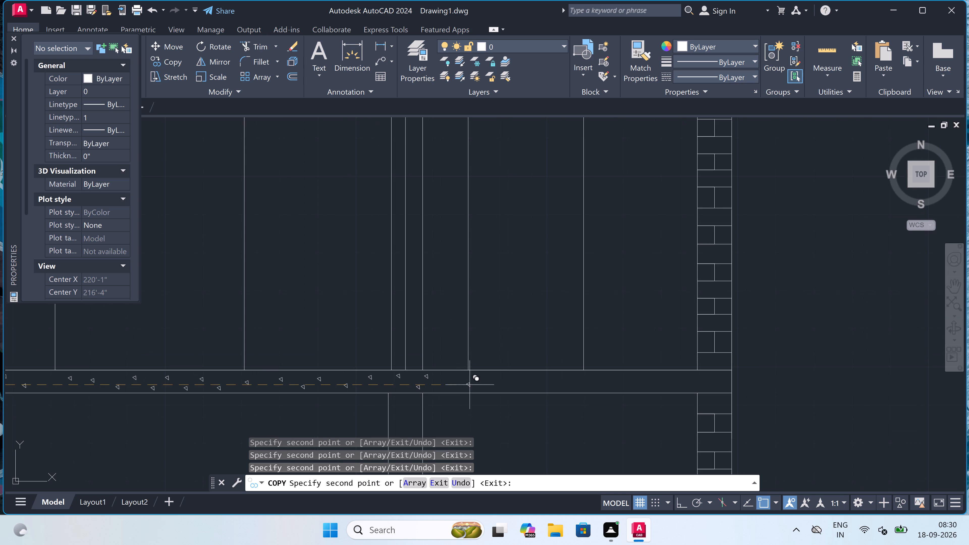
left_click(421, 361)
left_click(554, 357)
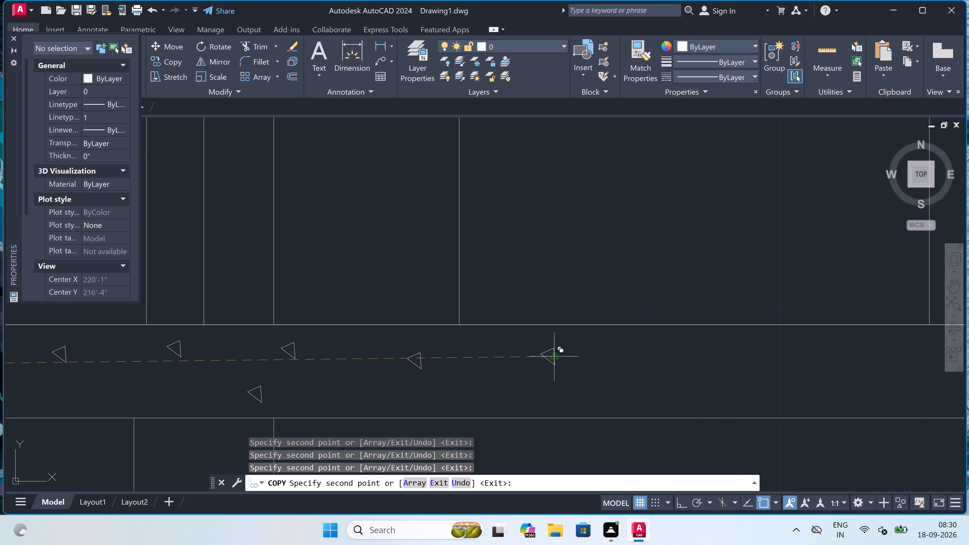
left_click(503, 403)
scroll(503, 401, "down", 3)
scroll(554, 394, "up", 3)
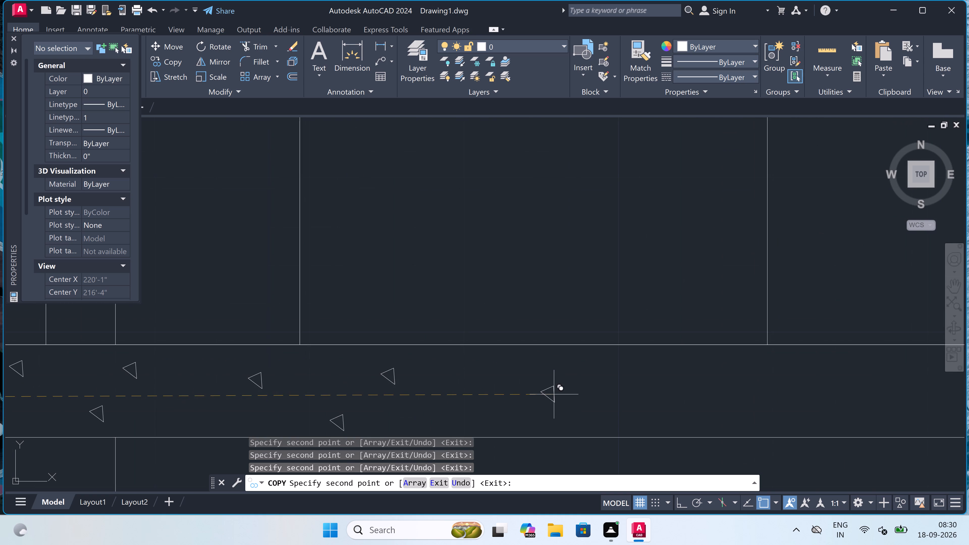
left_click_drag(536, 378, 538, 378)
left_click(667, 369)
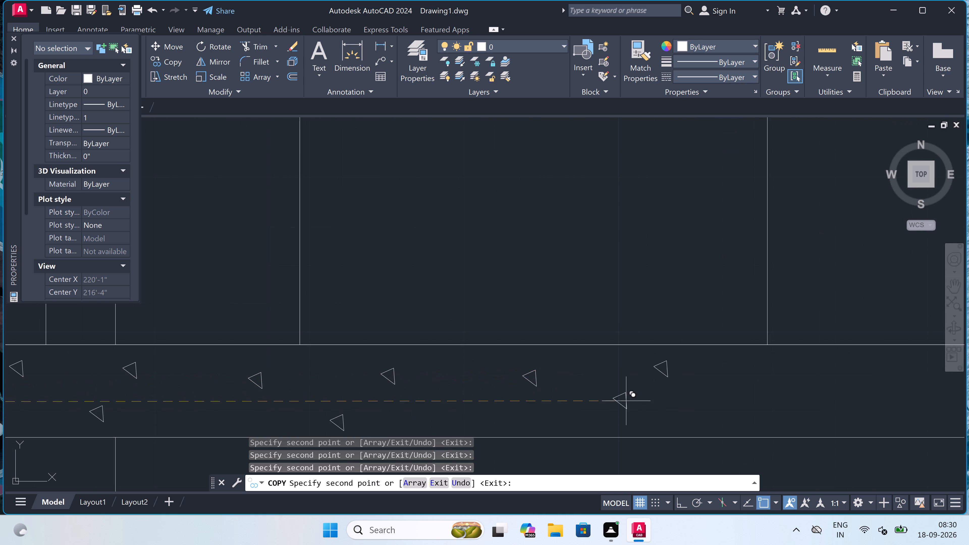
left_click(618, 405)
scroll(484, 390, "down", 4)
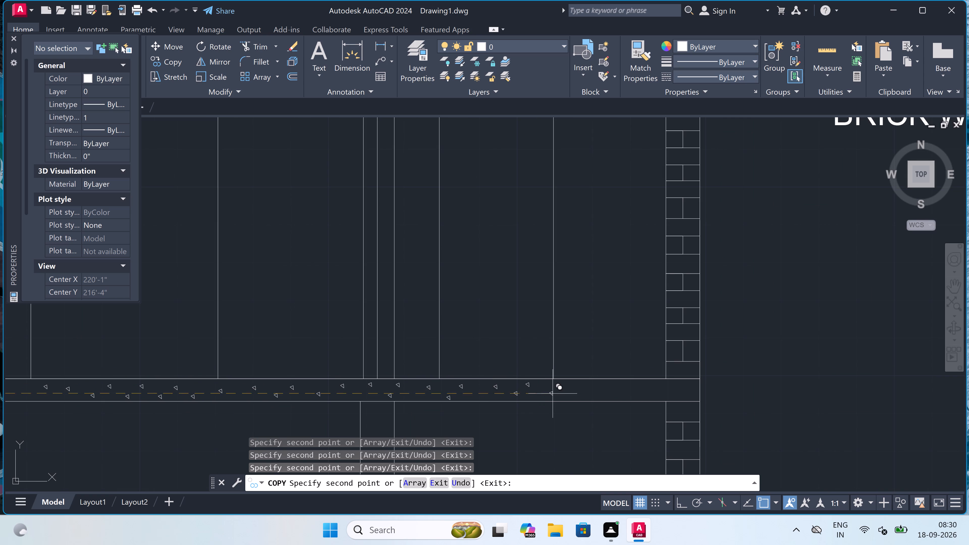
Scatter eight more triangle copies in the first-floor slab, from the rightmost door opening to the outer face of the right brick wall.
scroll(592, 378, "up", 2)
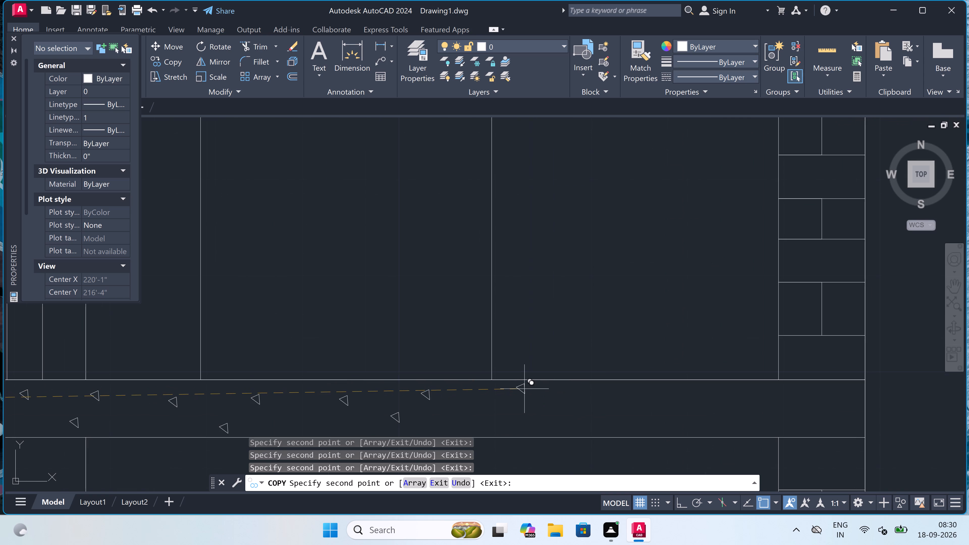
left_click(509, 389)
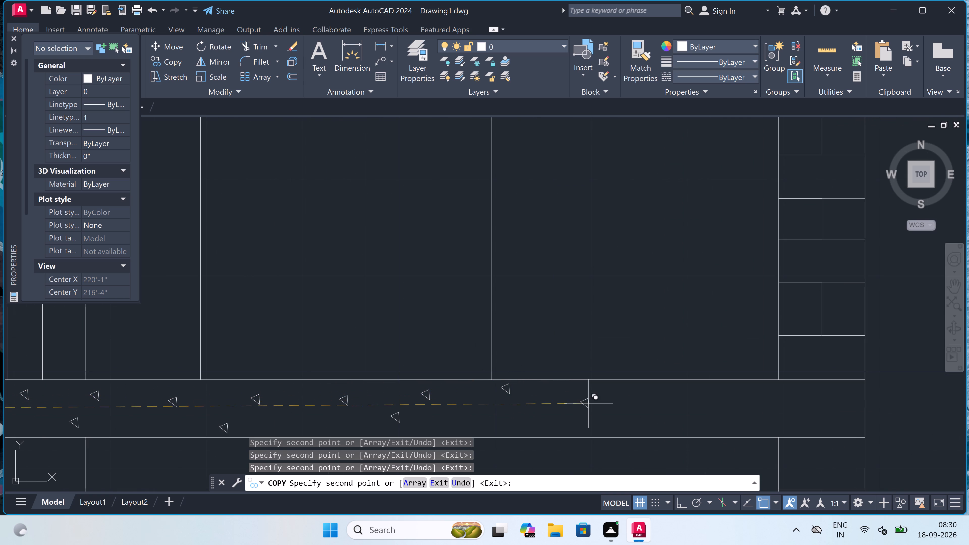
left_click(625, 400)
left_click(576, 415)
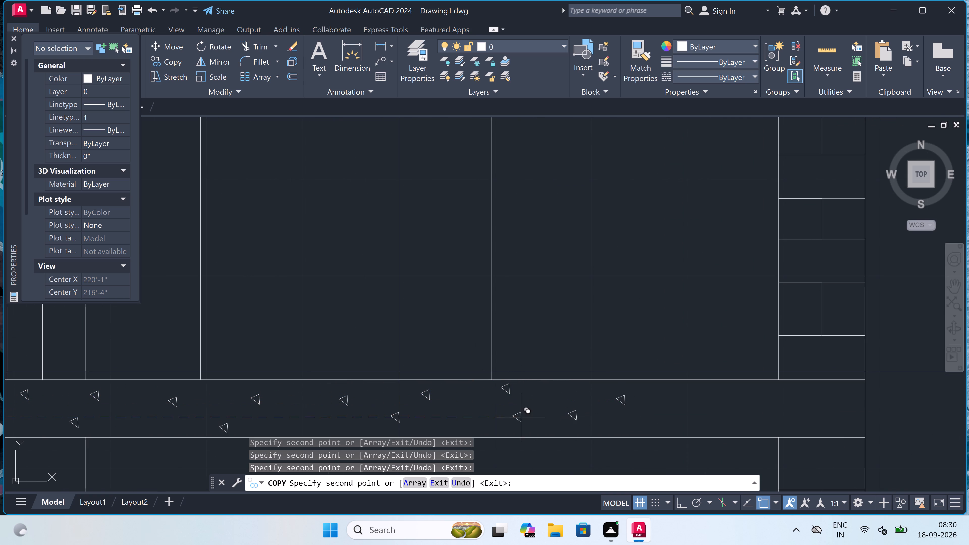
left_click(492, 416)
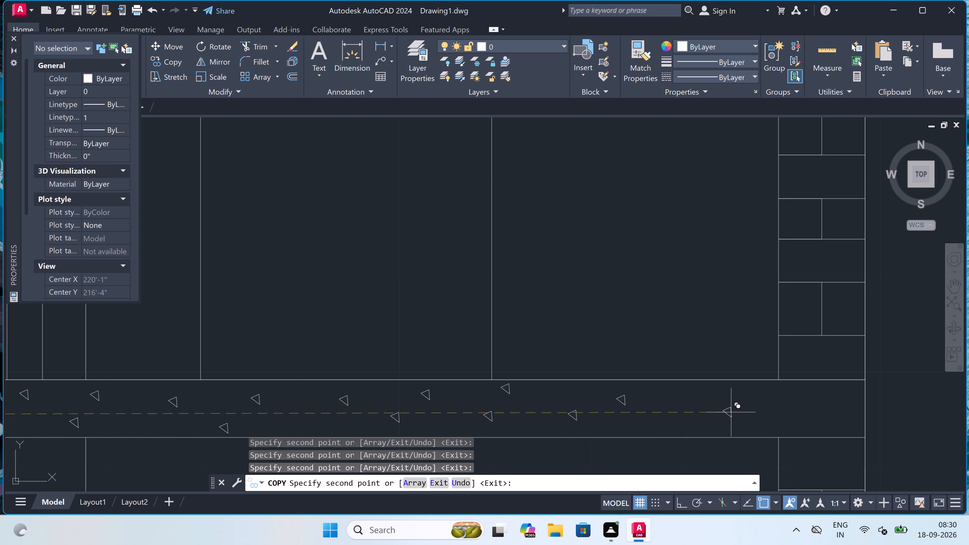
left_click(747, 399)
left_click(830, 401)
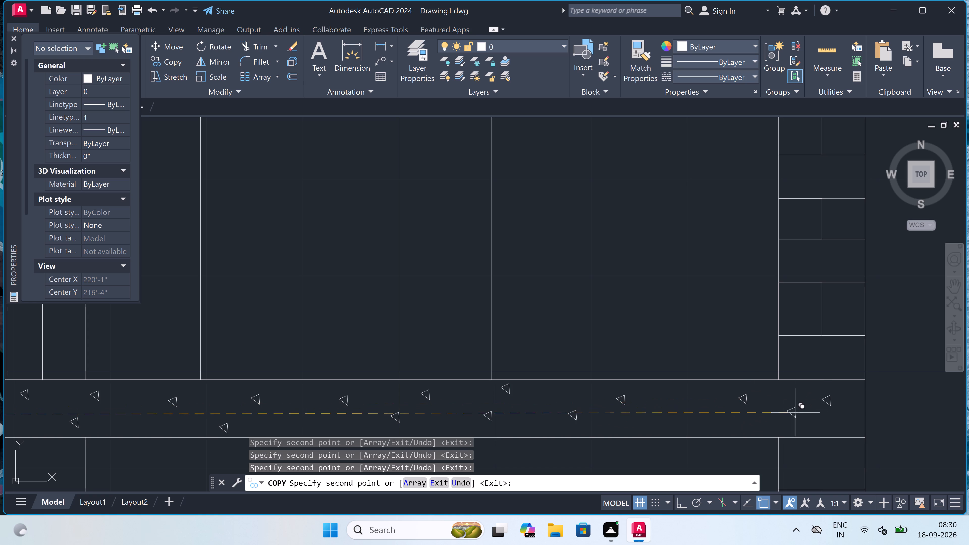
left_click(795, 412)
left_click(695, 420)
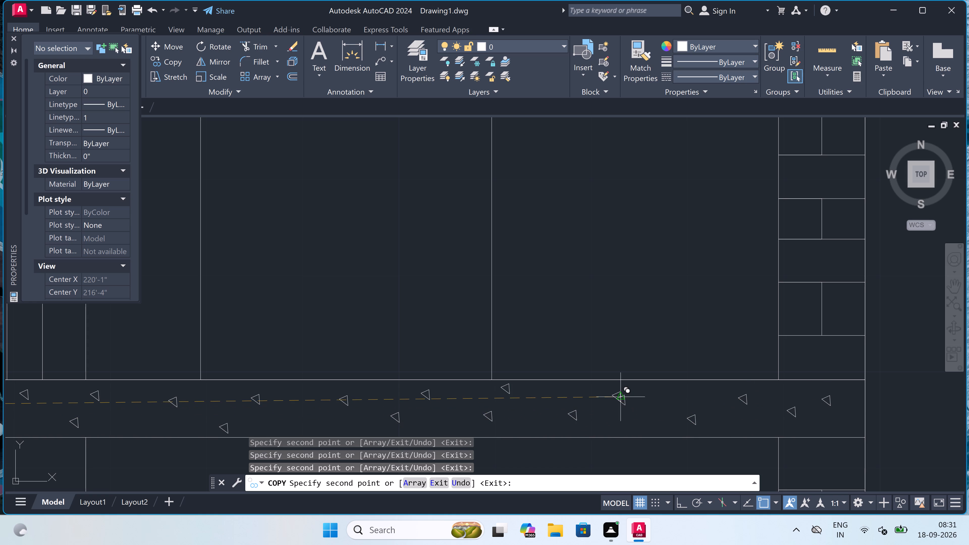
key("Escape")
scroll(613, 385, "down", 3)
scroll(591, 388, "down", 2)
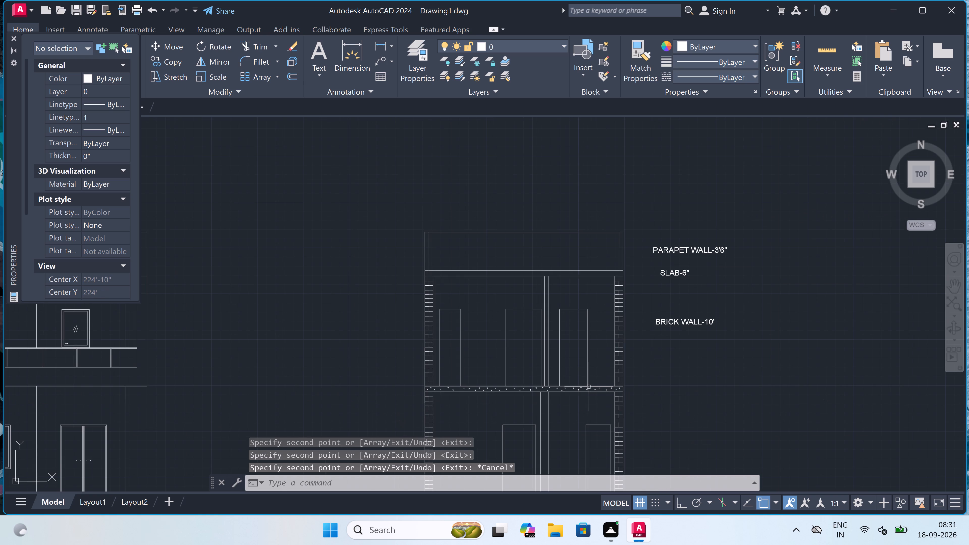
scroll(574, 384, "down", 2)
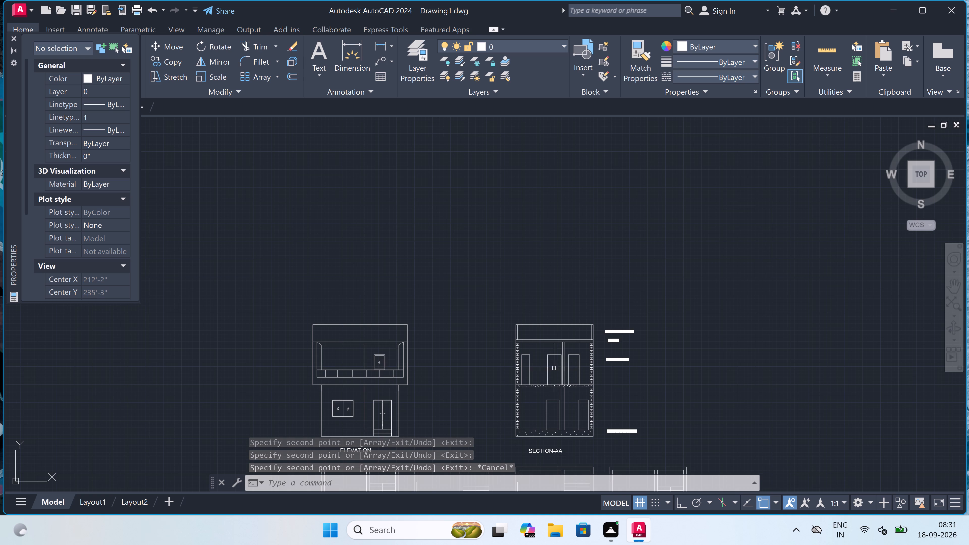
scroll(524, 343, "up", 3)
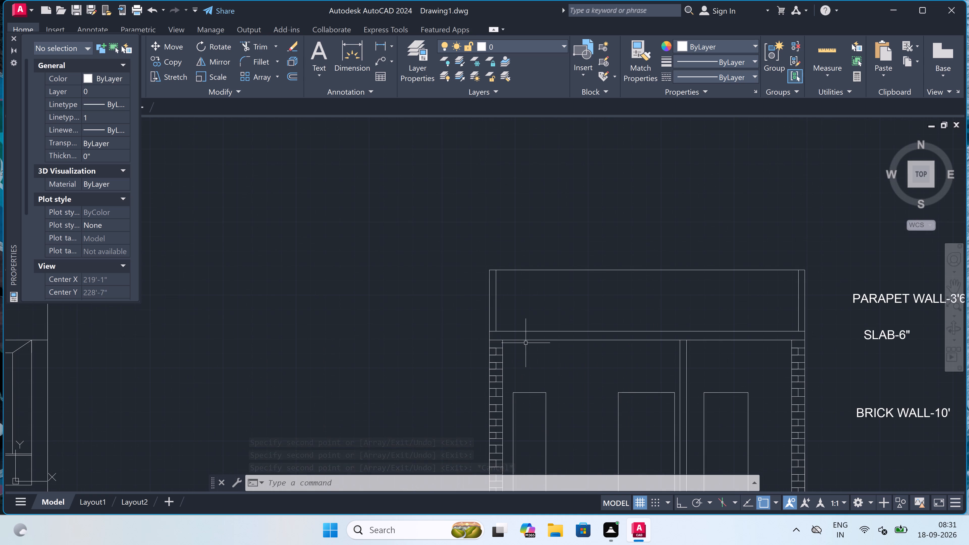
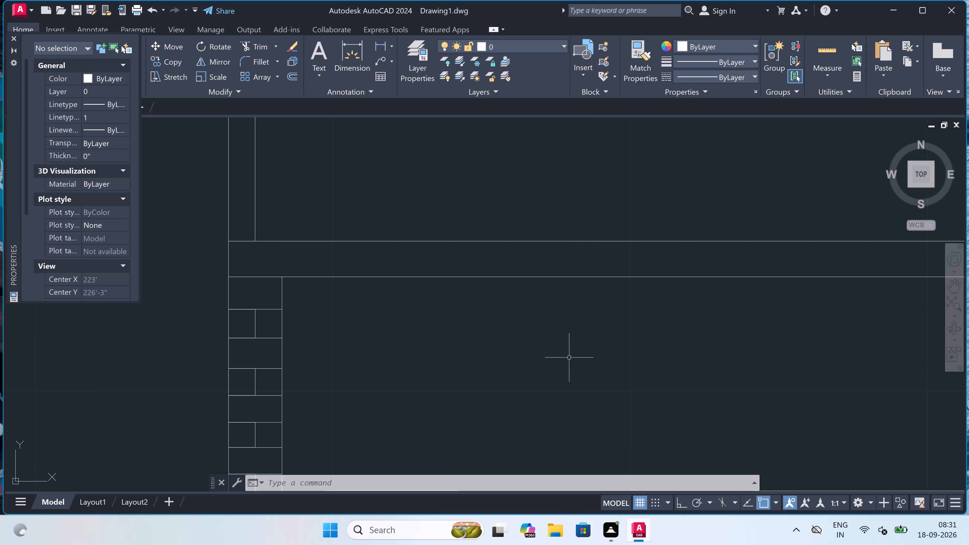
Draw a small three-line triangle in the left end of the roof slab, above the left brick wall.
scroll(365, 290, "down", 2)
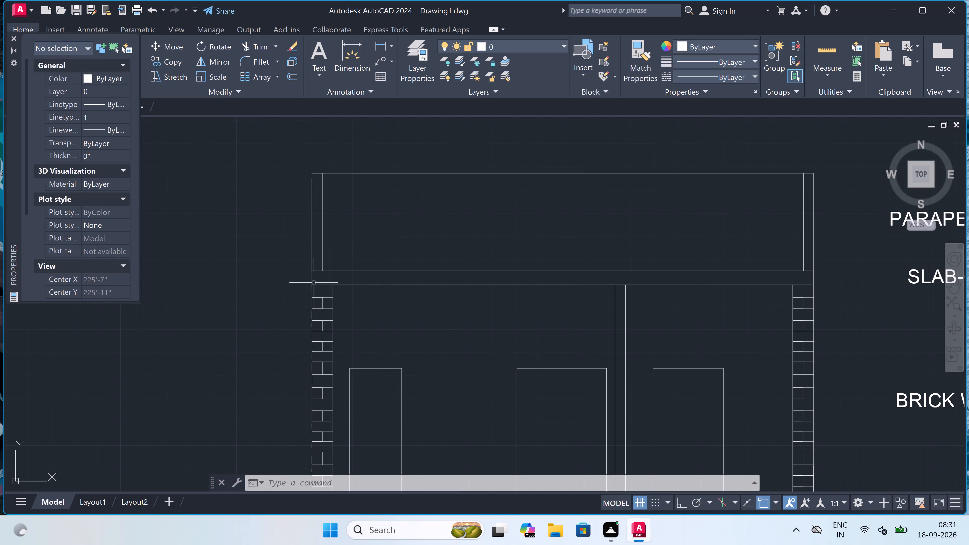
scroll(317, 278, "up", 4)
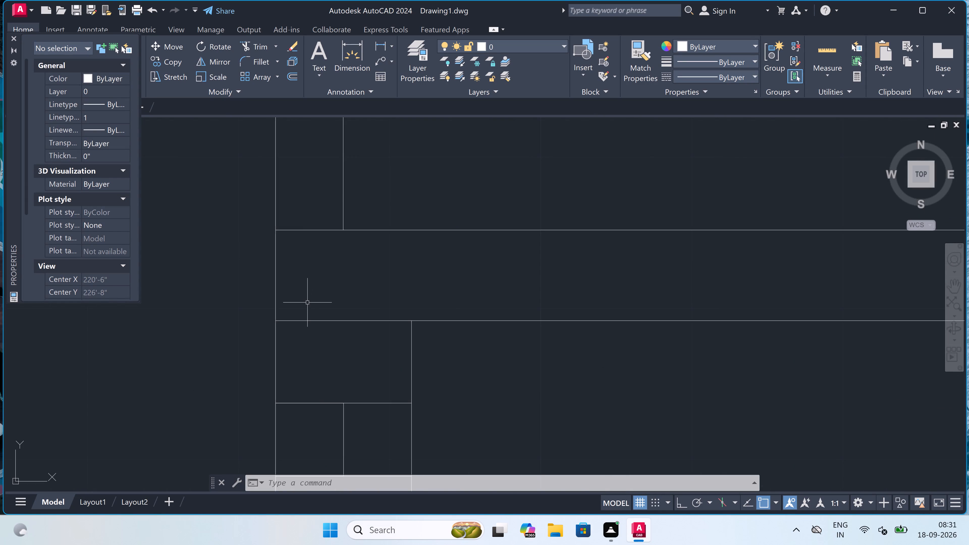
key("l")
key("space")
scroll(308, 302, "up", 2)
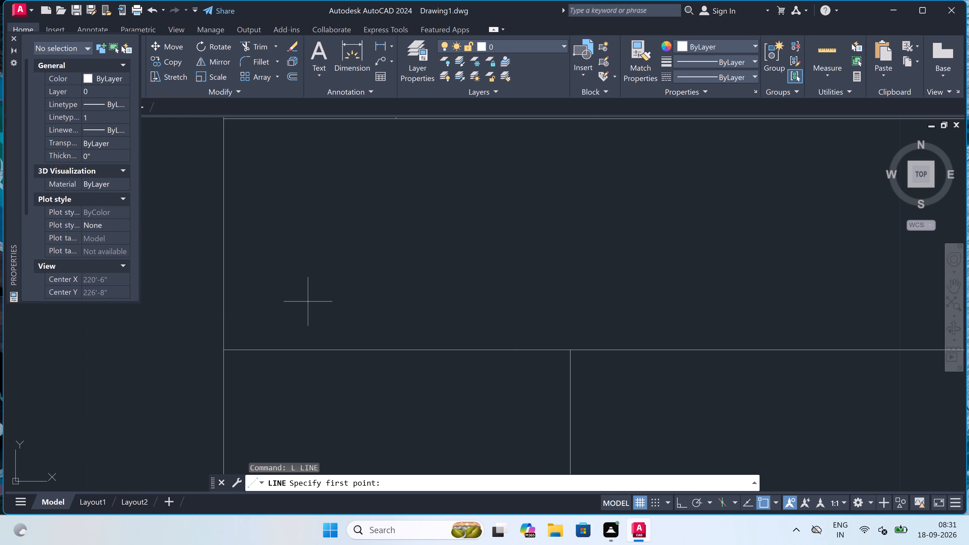
left_click(308, 301)
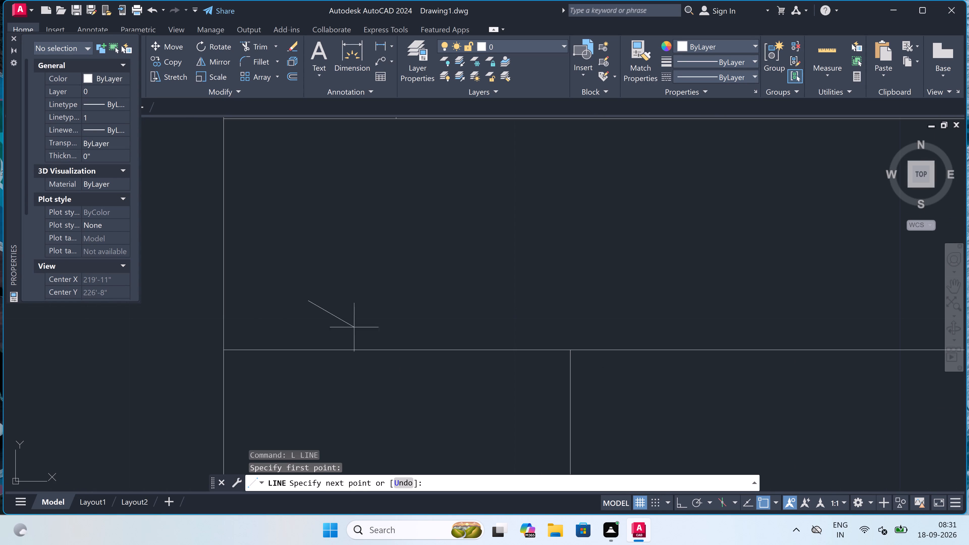
left_click(349, 332)
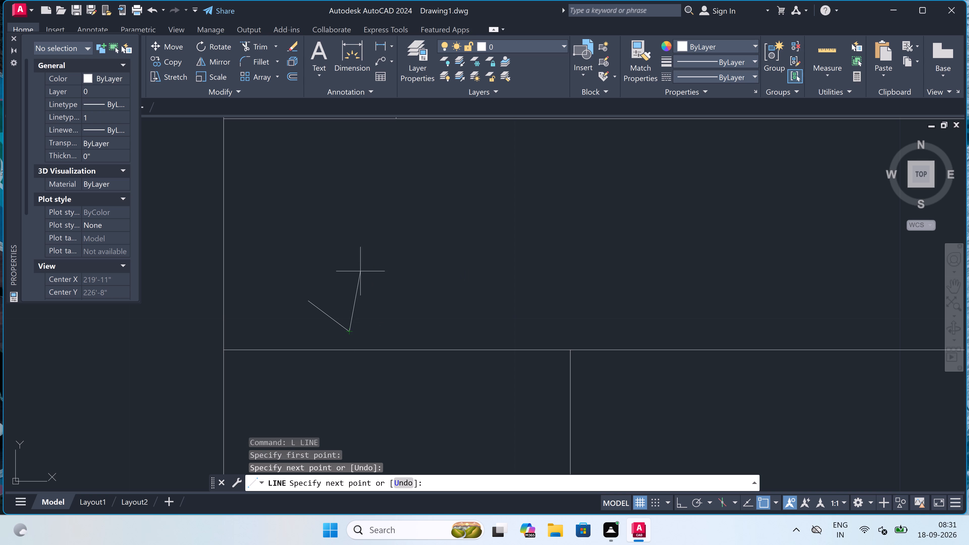
left_click(348, 285)
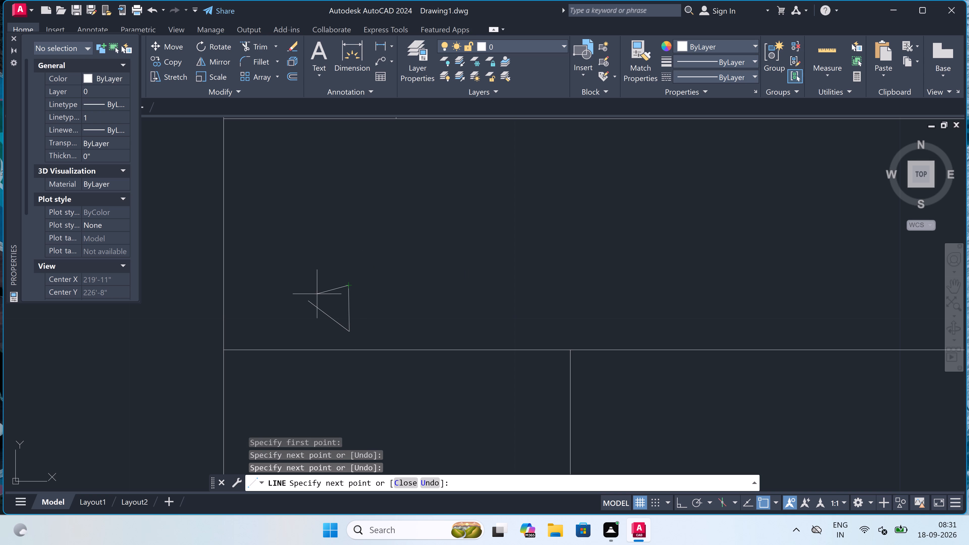
left_click(310, 298)
key("Escape")
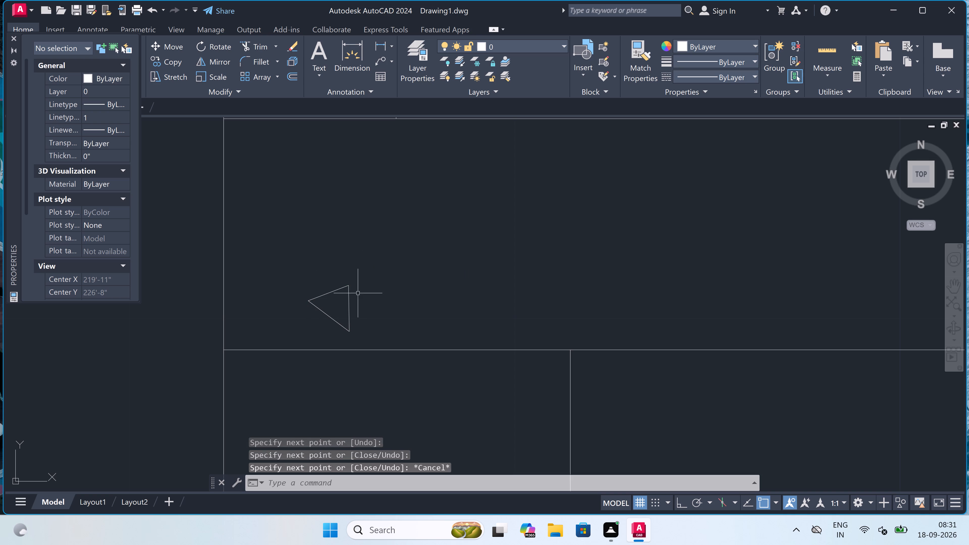
Copy the new triangle to three scattered spots in the roof slab, around the inner face of the left brick wall.
left_click_drag(387, 276, 378, 282)
left_click(280, 331)
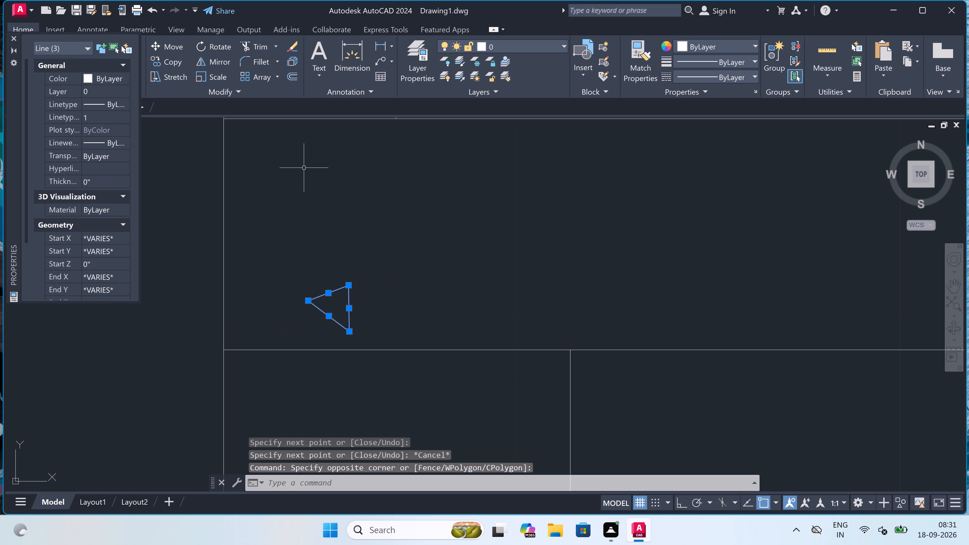
left_click(168, 58)
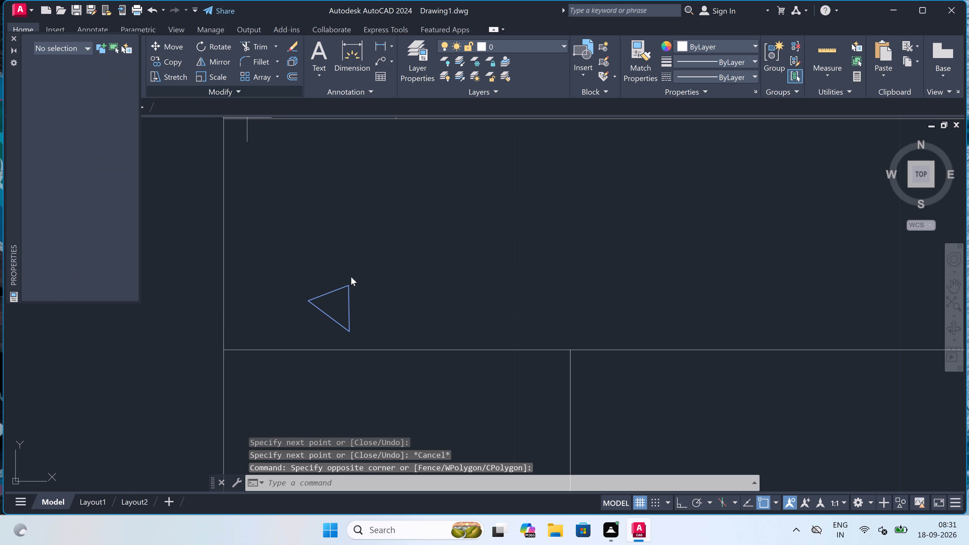
left_click_drag(343, 314, 343, 311)
scroll(346, 292, "down", 3)
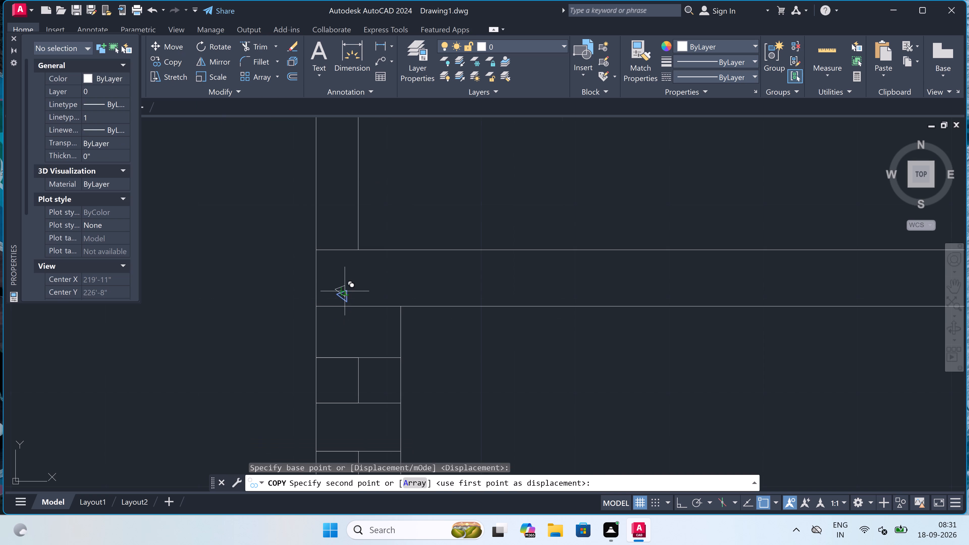
scroll(383, 270, "up", 2)
left_click_drag(401, 258, 403, 258)
left_click(626, 278)
left_click(493, 316)
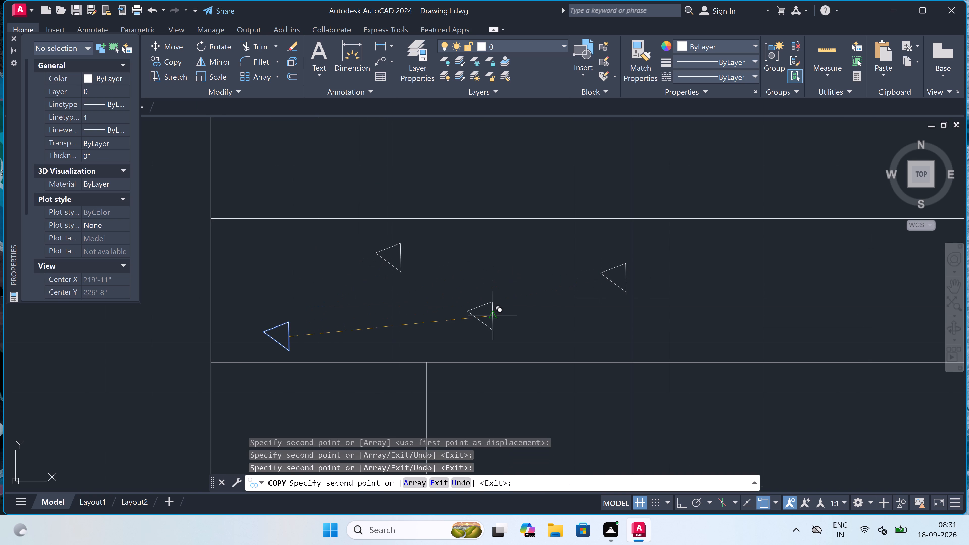
Scatter six more triangle copies in two staggered rows in the roof slab, across the stretch above the left door opening.
scroll(493, 316, "down", 4)
scroll(563, 326, "up", 3)
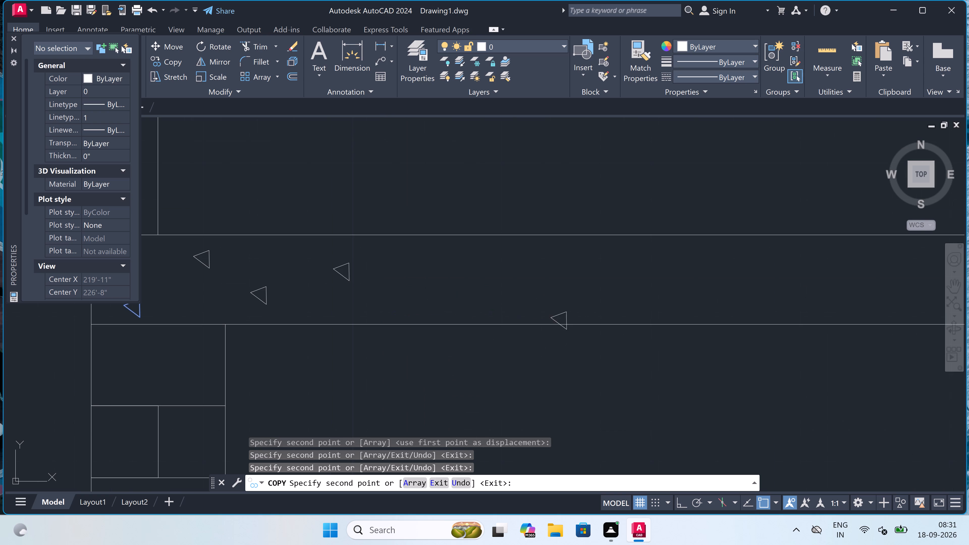
scroll(568, 295, "up", 1)
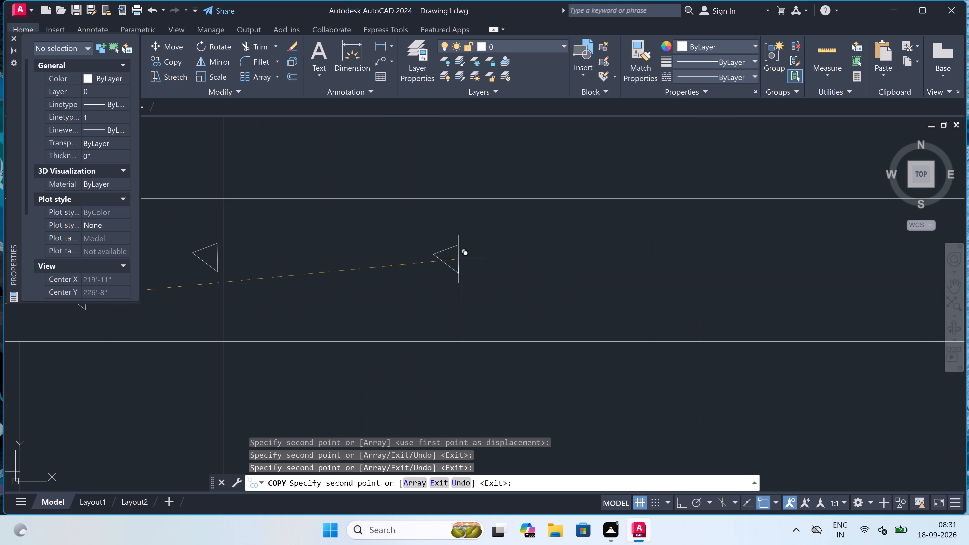
left_click(424, 243)
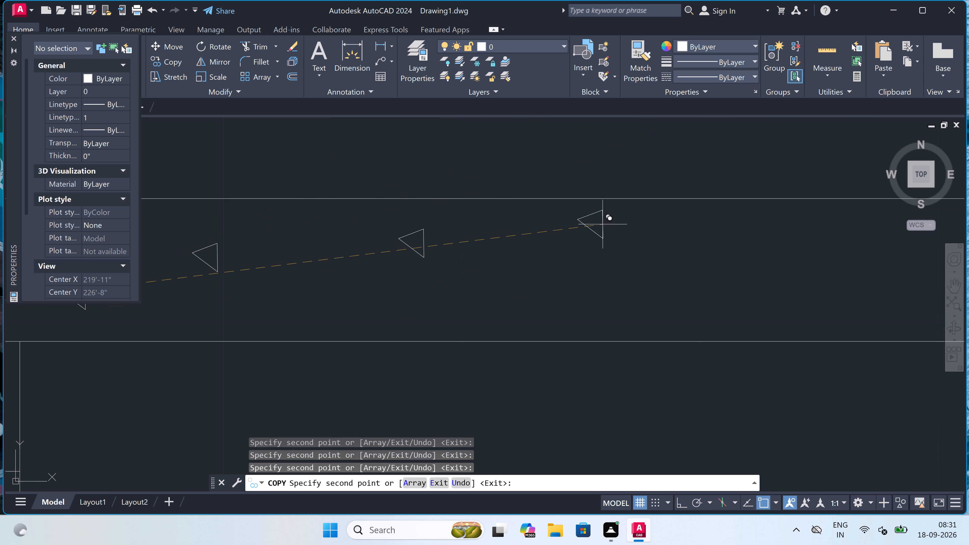
left_click(606, 232)
left_click_drag(832, 237, 836, 233)
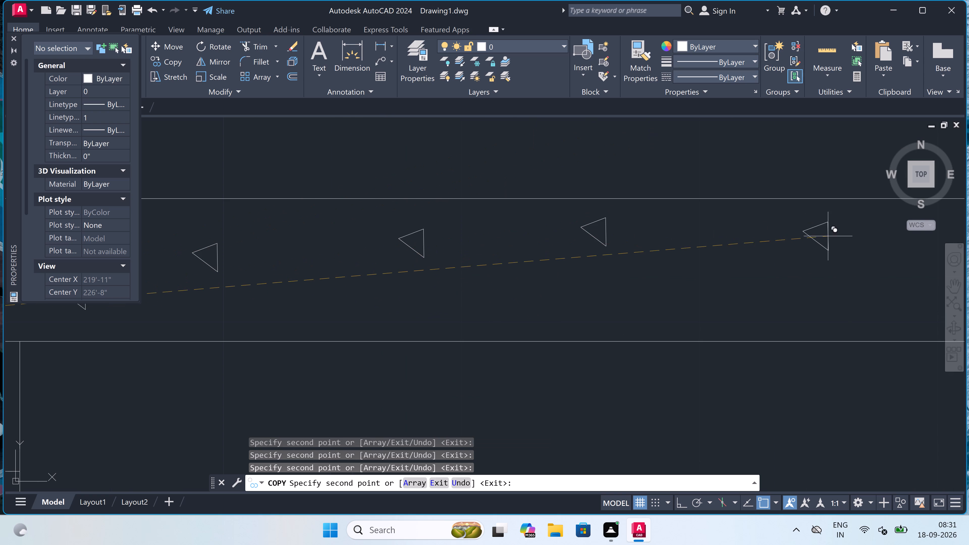
left_click(717, 295)
left_click(525, 307)
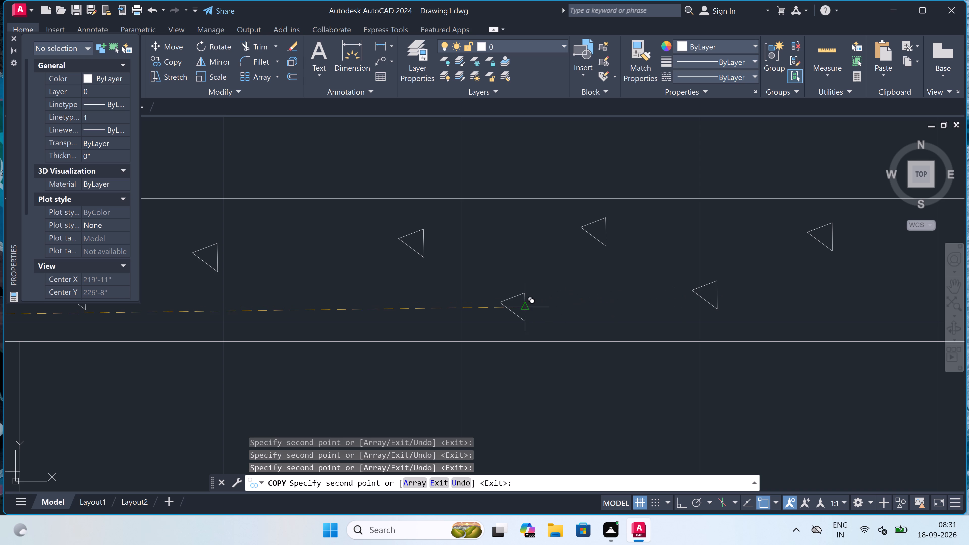
left_click(323, 304)
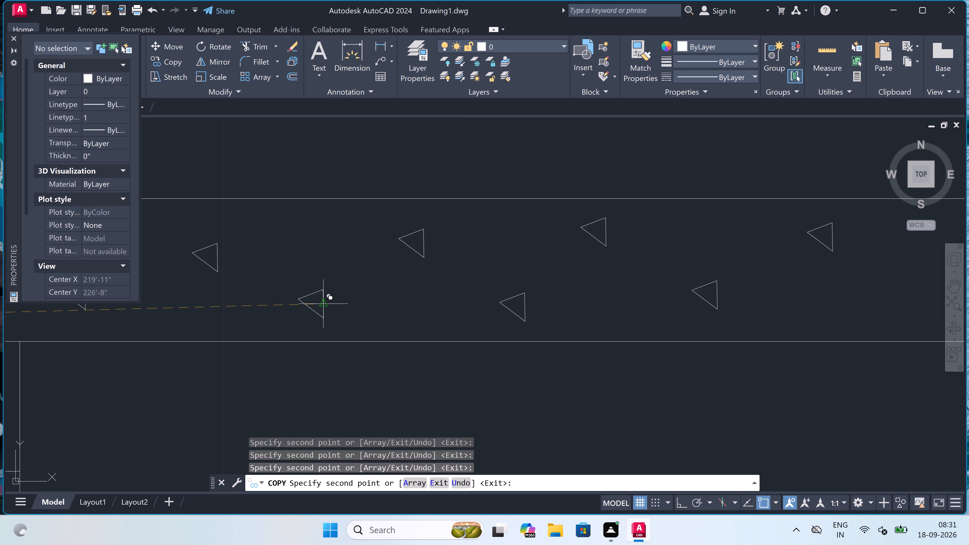
Scatter six more triangle copies in the roof slab, across the stretch between the left and middle door openings.
scroll(324, 305, "down", 7)
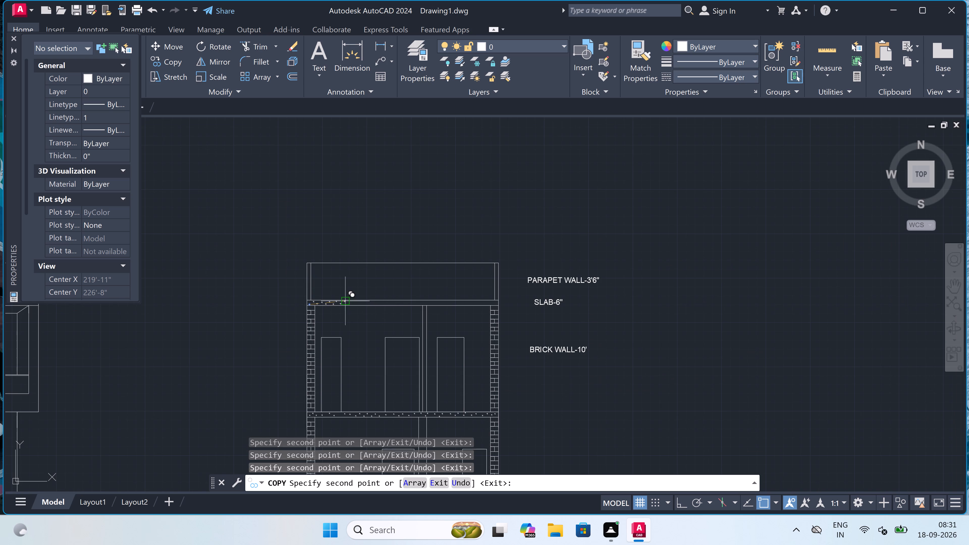
scroll(335, 302, "up", 4)
scroll(387, 313, "down", 2)
scroll(414, 309, "up", 3)
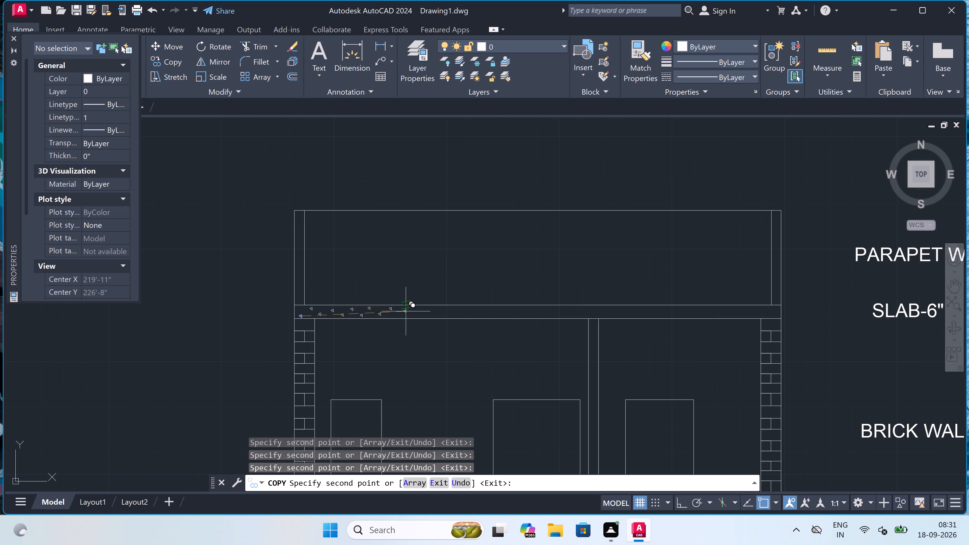
left_click(411, 312)
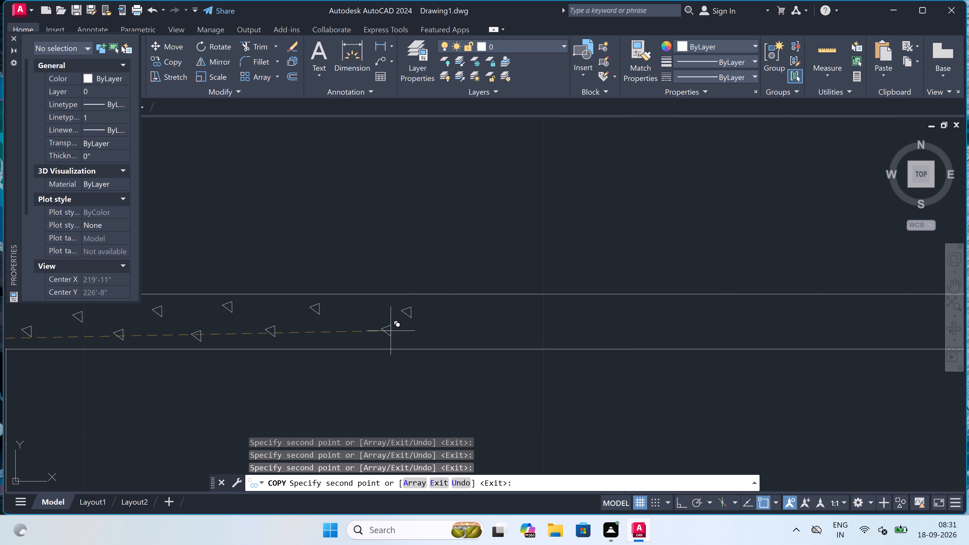
left_click(376, 332)
scroll(376, 332, "down", 3)
scroll(429, 320, "up", 3)
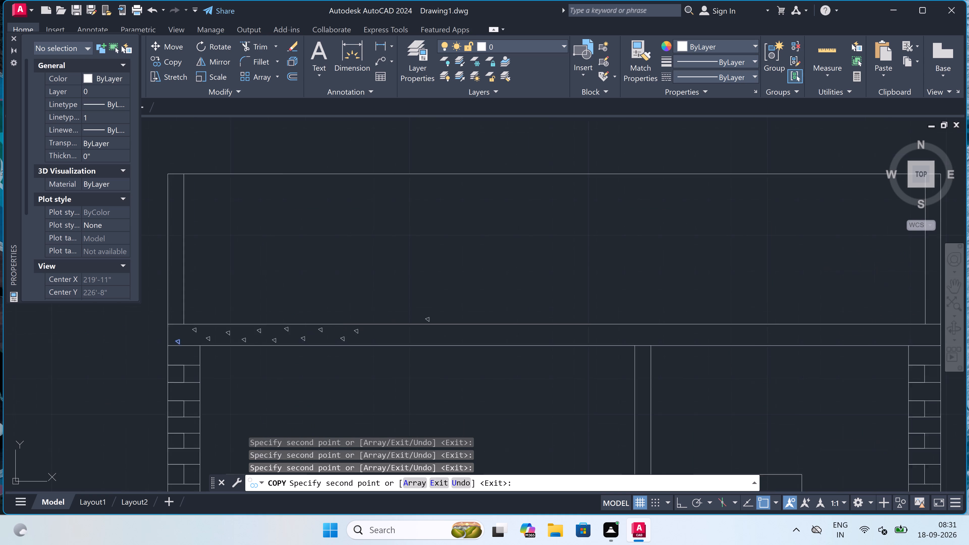
scroll(306, 350, "up", 2)
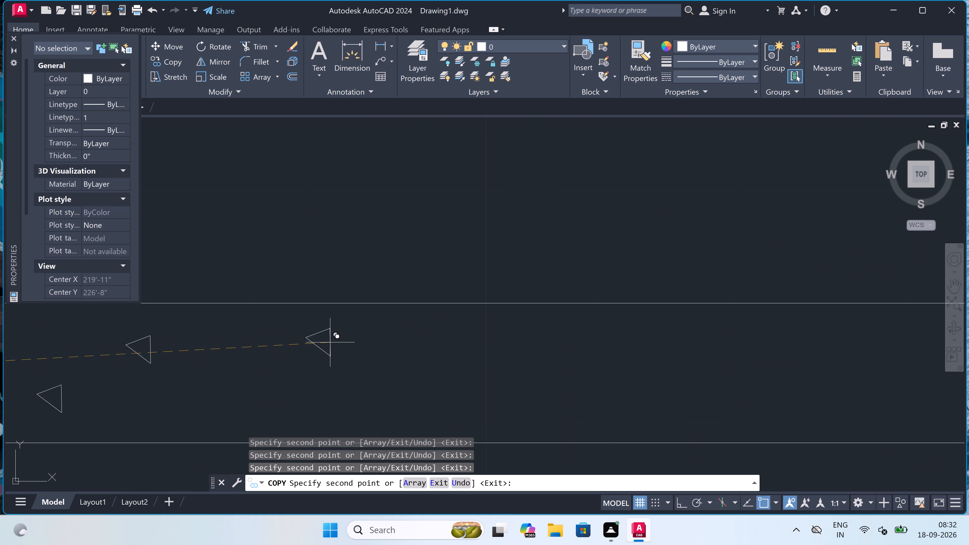
scroll(345, 336, "down", 1)
left_click(364, 335)
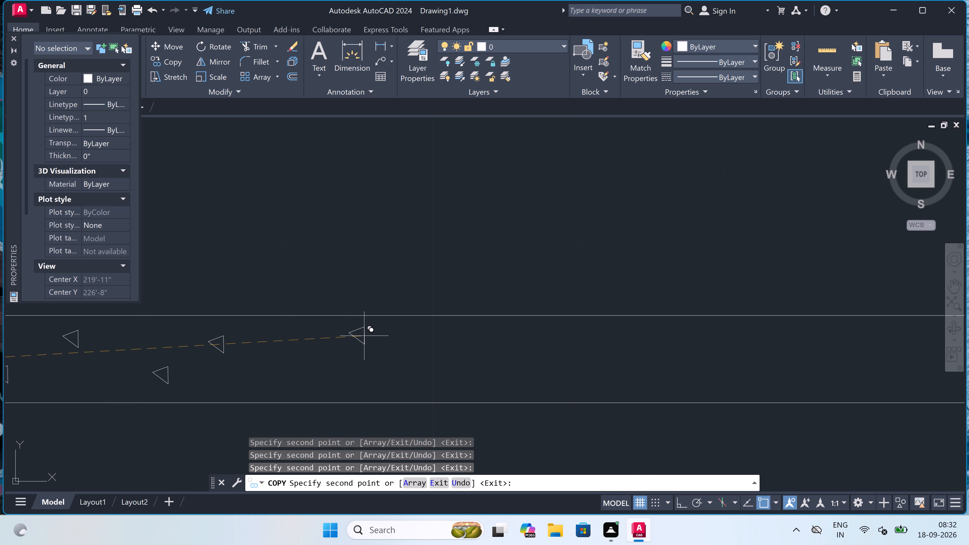
left_click(574, 343)
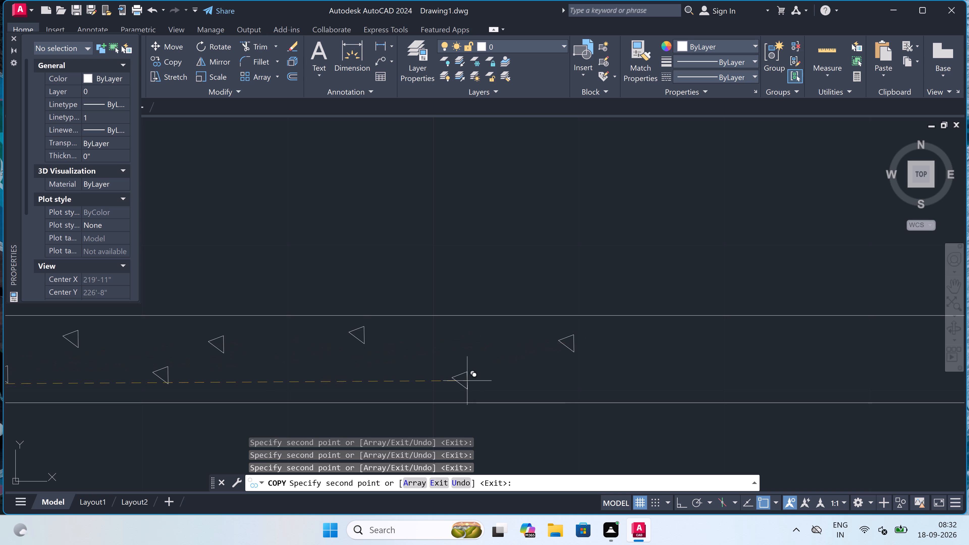
left_click(474, 374)
left_click(318, 377)
Scatter six more triangle copies in the roof slab above the middle door opening, stopping short of the interior wall.
scroll(319, 377, "down", 3)
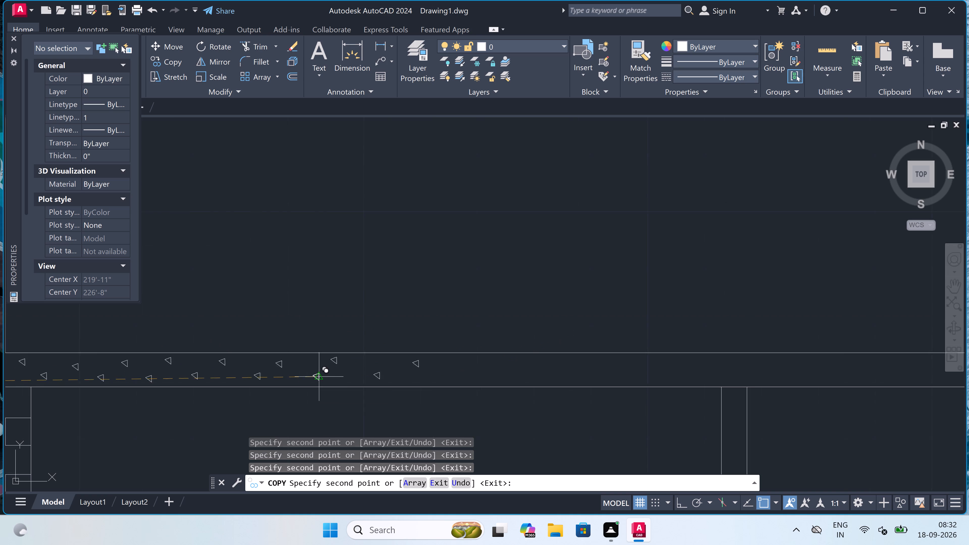
scroll(409, 373, "up", 2)
left_click(428, 364)
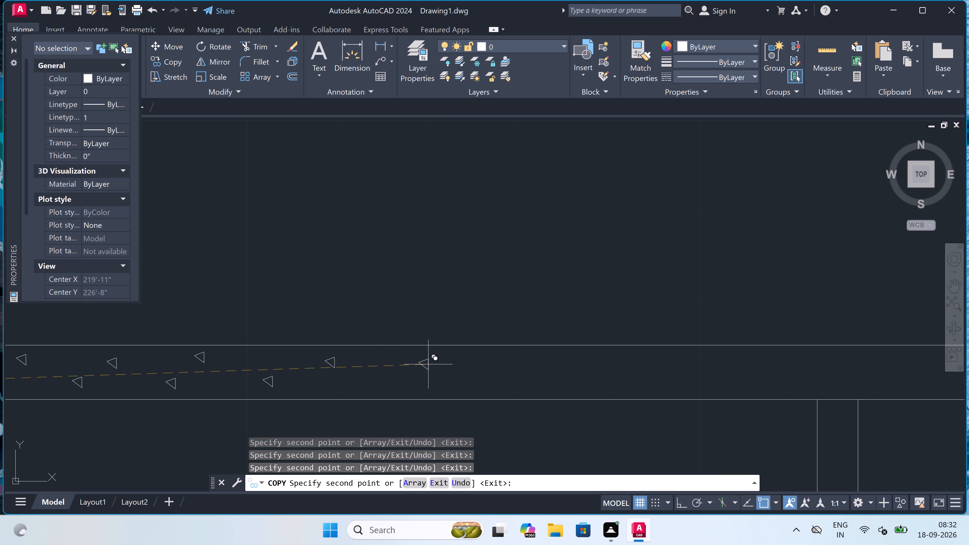
left_click(557, 366)
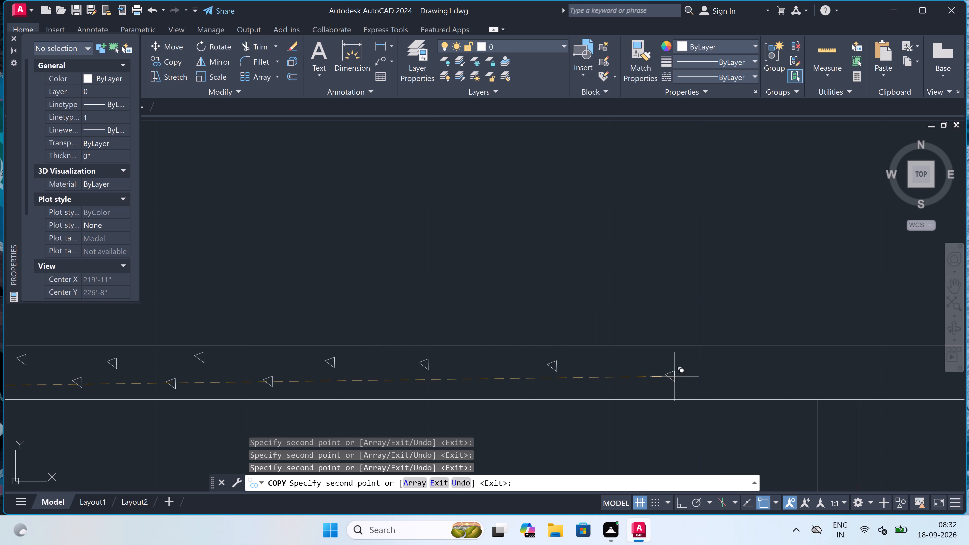
left_click(695, 377)
left_click(629, 379)
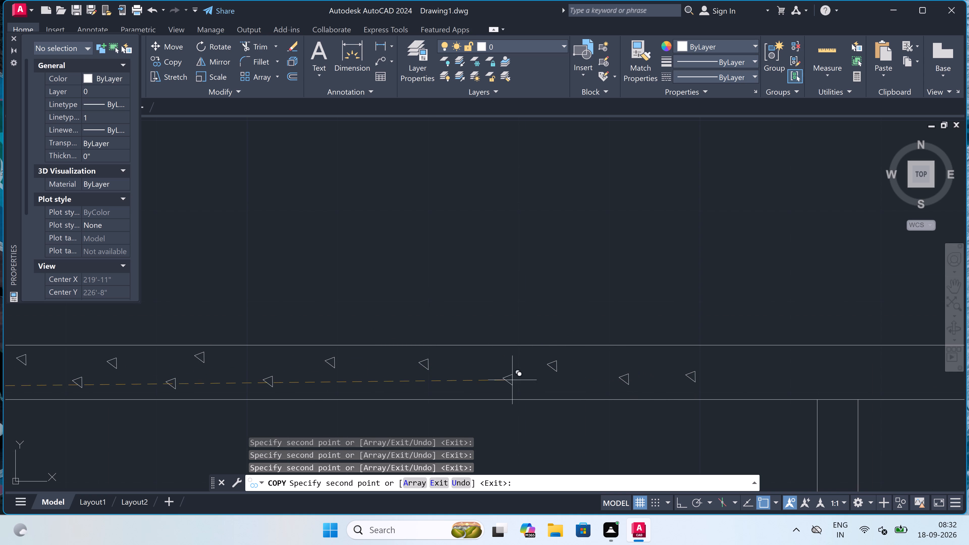
left_click(492, 383)
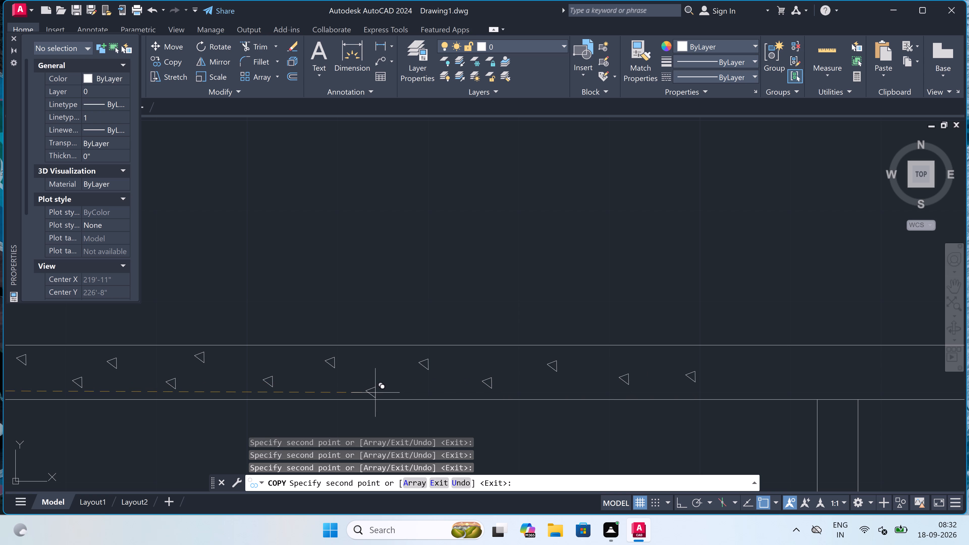
left_click(376, 386)
Add a triangle copy in the roof slab at the left face of the interior wall.
scroll(376, 385, "down", 4)
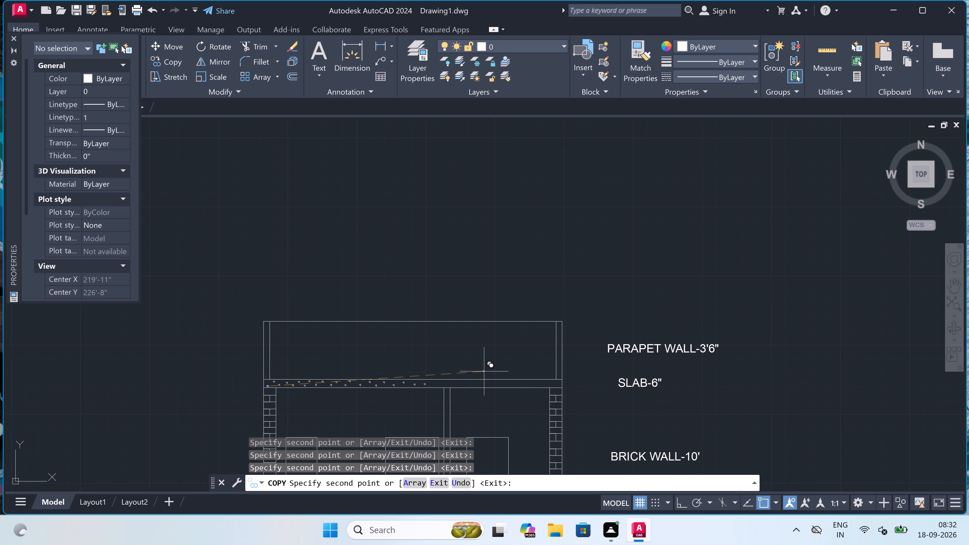
scroll(425, 383, "up", 4)
scroll(475, 387, "down", 3)
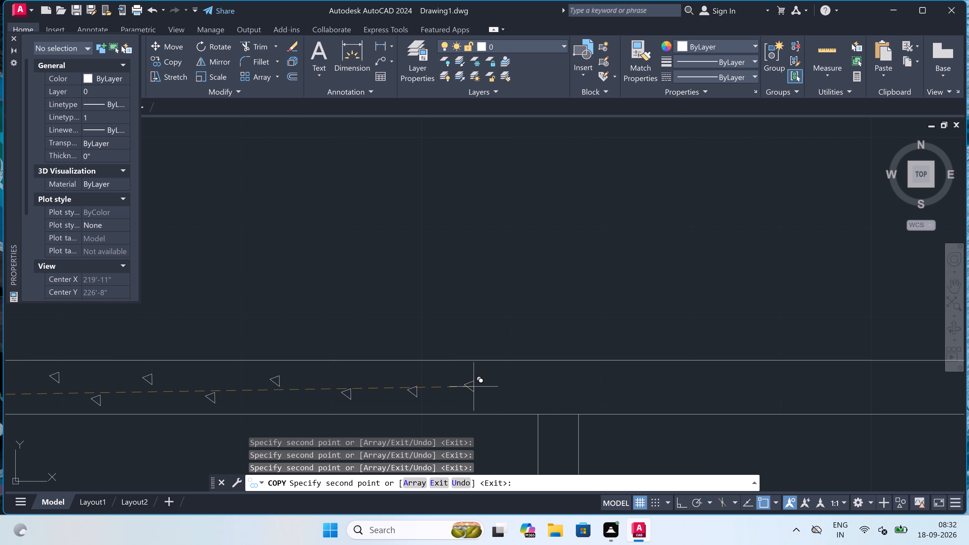
scroll(487, 375, "up", 2)
scroll(465, 392, "down", 4)
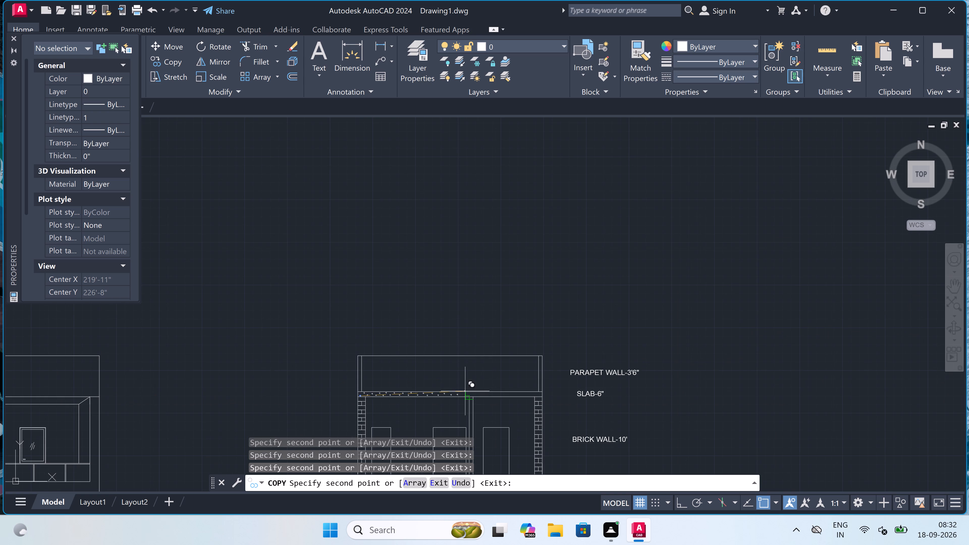
scroll(466, 397, "up", 3)
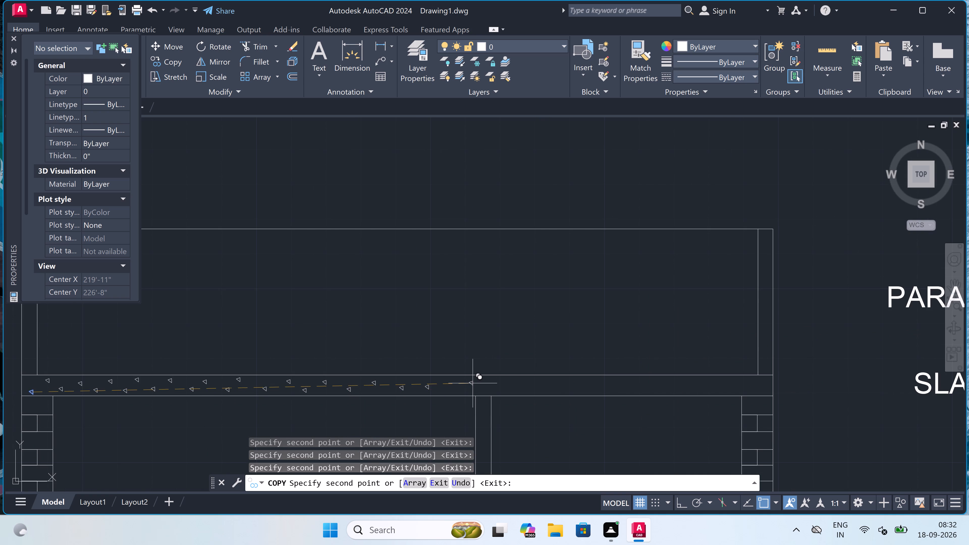
left_click(473, 383)
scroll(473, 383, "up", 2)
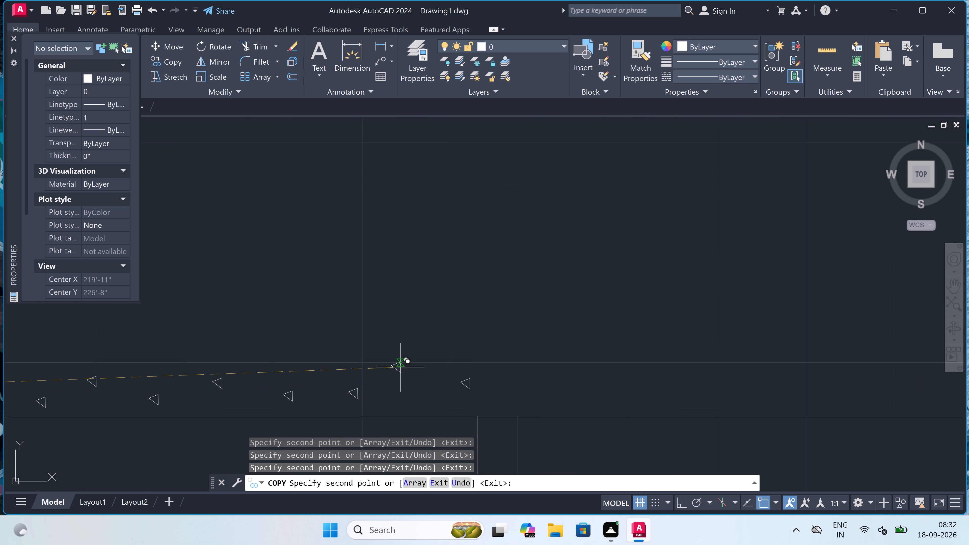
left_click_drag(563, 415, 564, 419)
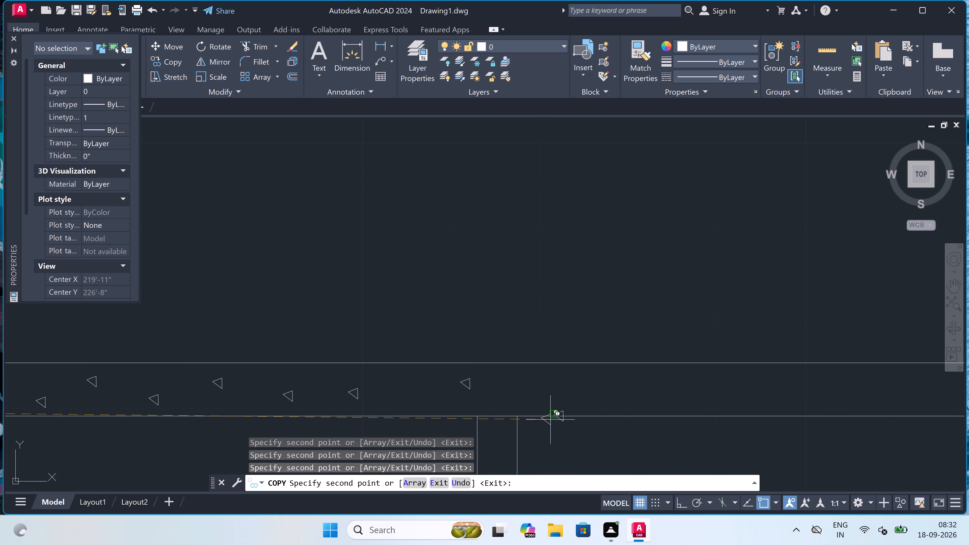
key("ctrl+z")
Scatter three more triangle copies in the roof slab, above the interior wall and just to its right.
scroll(548, 415, "down", 3)
scroll(556, 404, "up", 3)
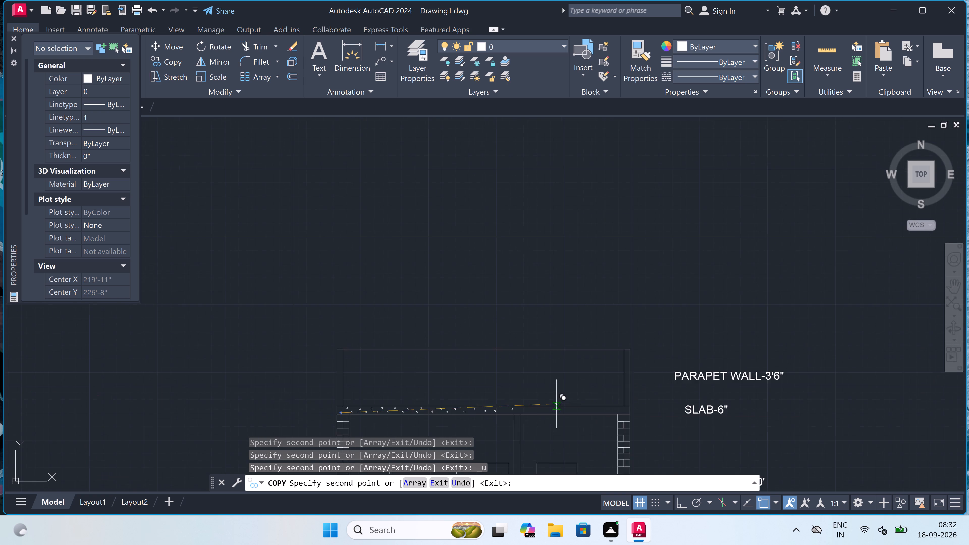
scroll(556, 404, "down", 3)
scroll(546, 416, "up", 3)
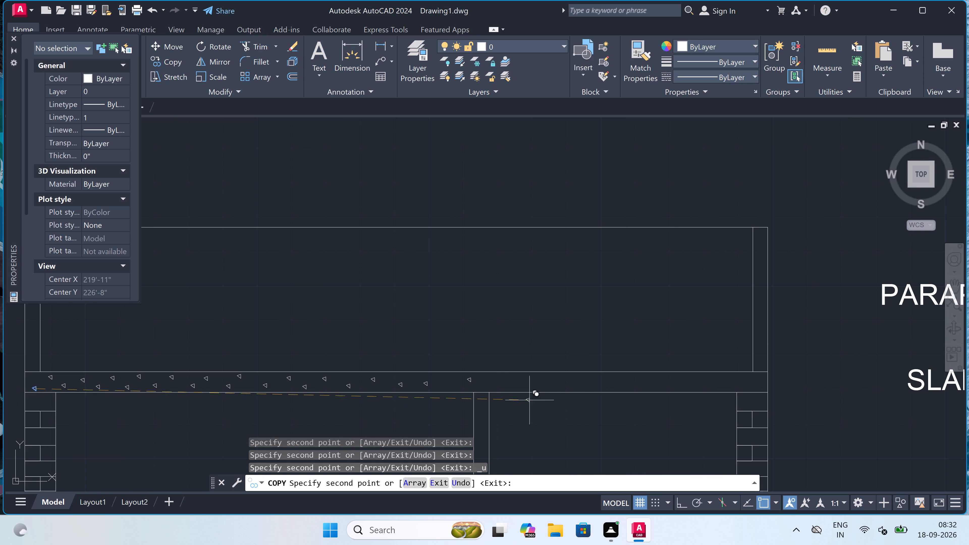
scroll(496, 378, "up", 3)
left_click(503, 379)
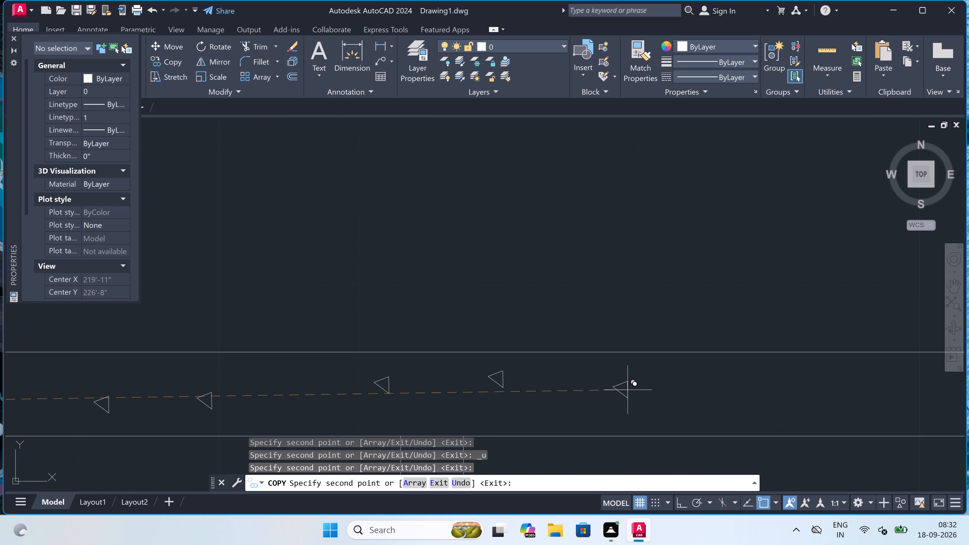
left_click(628, 389)
left_click_drag(552, 411, 557, 415)
Scatter six more triangle copies in the roof slab, above the right door opening and just past its right jamb.
scroll(560, 417, "down", 4)
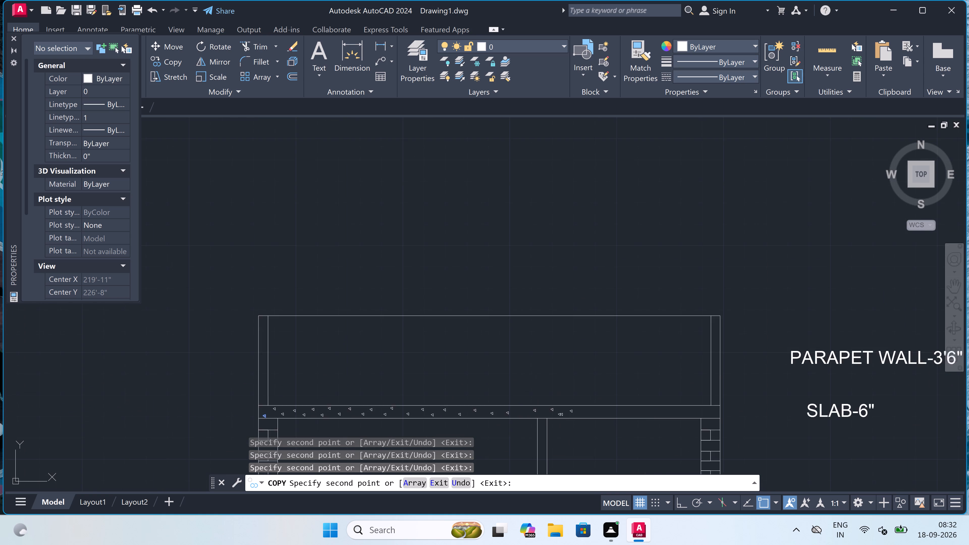
scroll(565, 412, "down", 2)
scroll(590, 419, "up", 4)
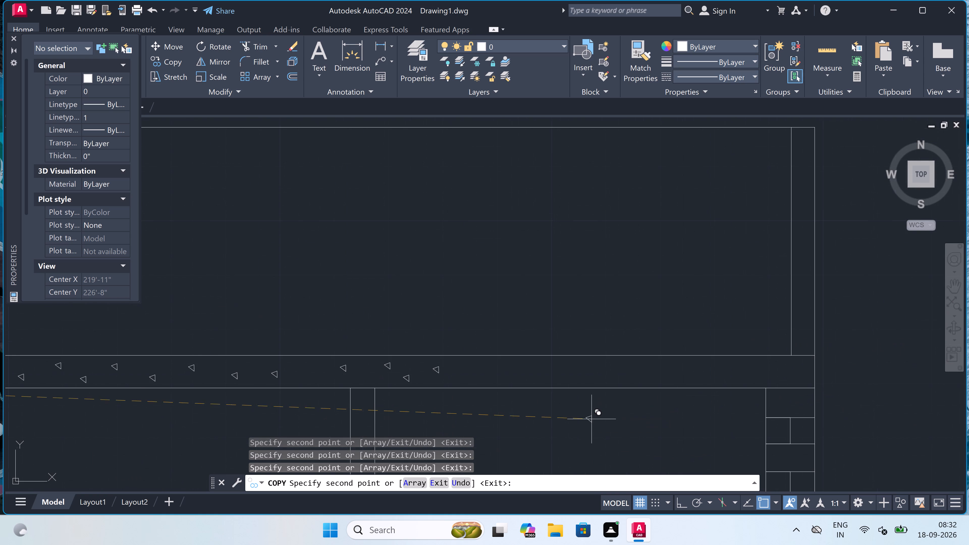
scroll(565, 398, "up", 2)
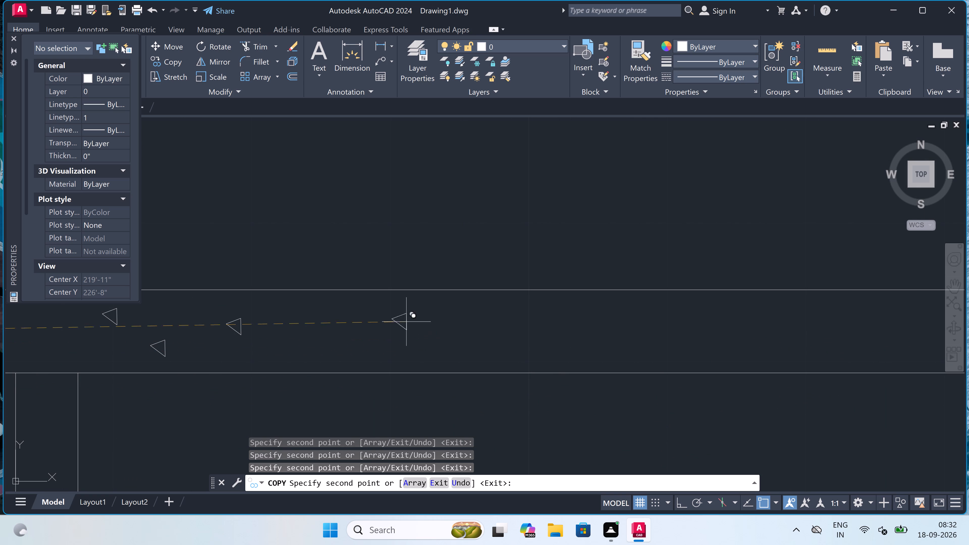
left_click_drag(382, 306, 388, 306)
left_click(559, 331)
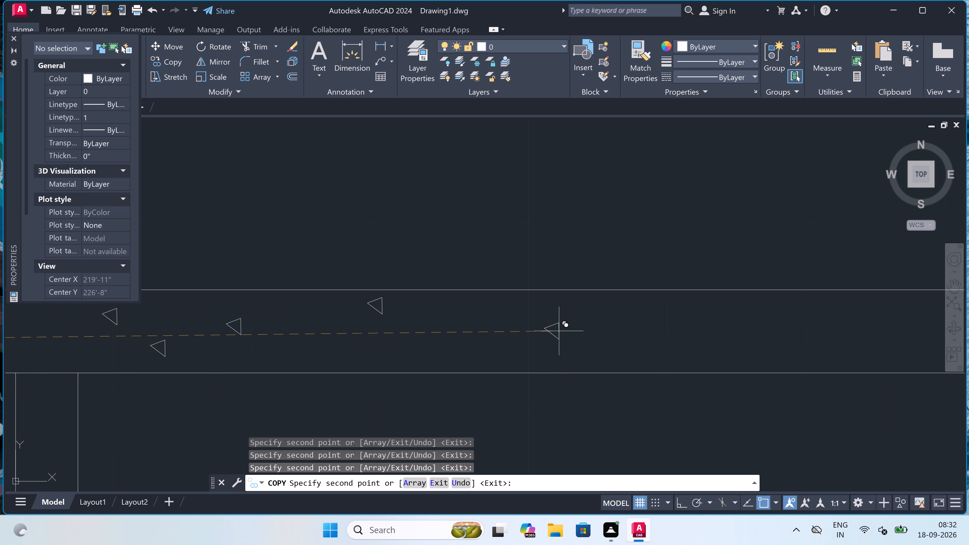
left_click(462, 351)
scroll(459, 351, "down", 5)
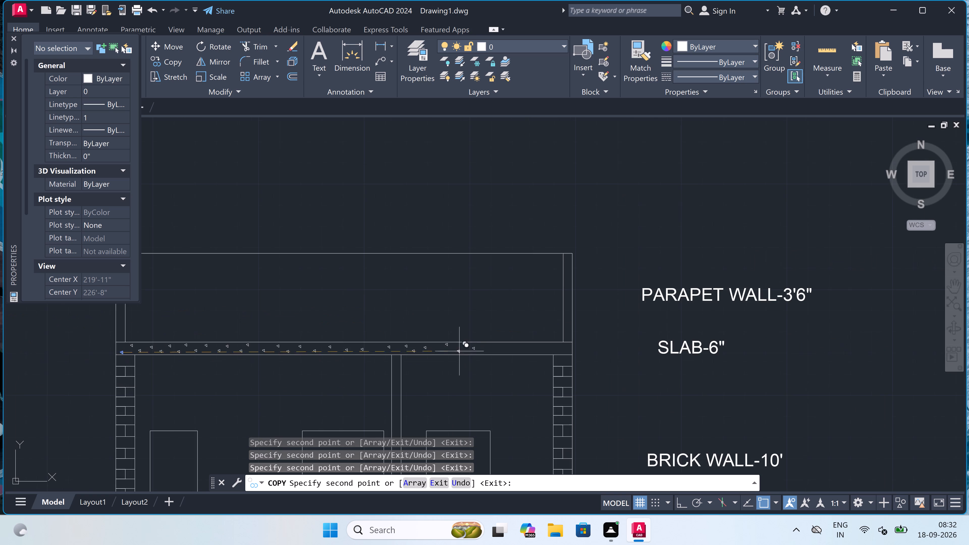
scroll(541, 345, "up", 2)
scroll(407, 402, "up", 2)
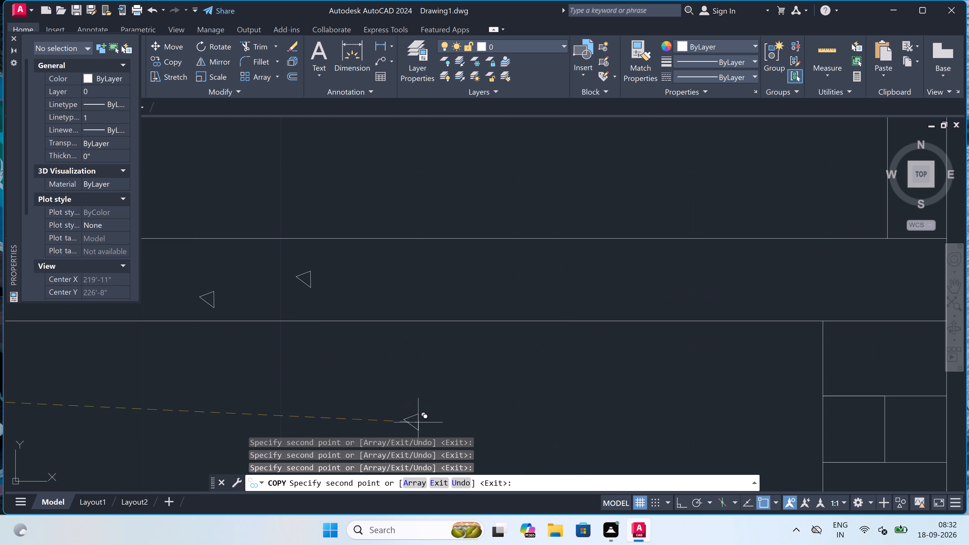
left_click(430, 257)
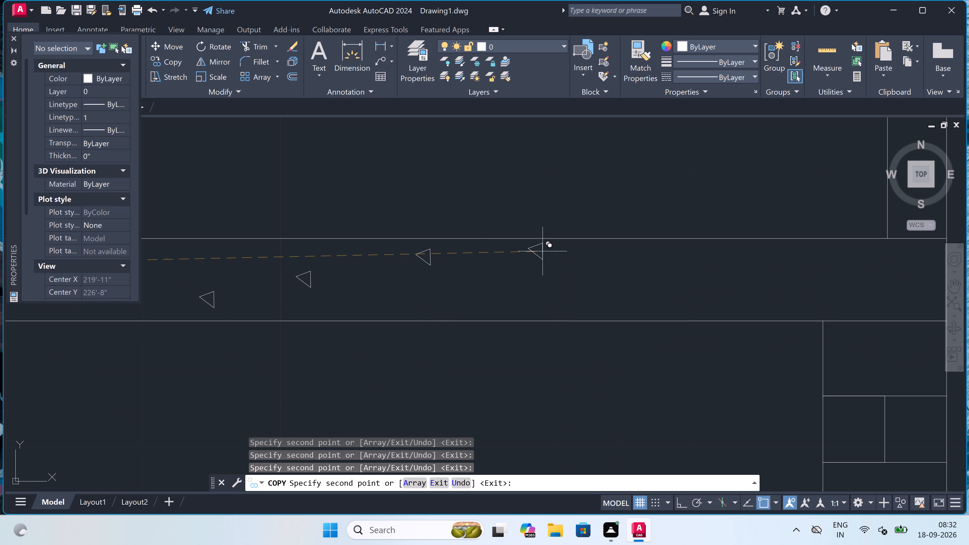
left_click(558, 259)
left_click(513, 295)
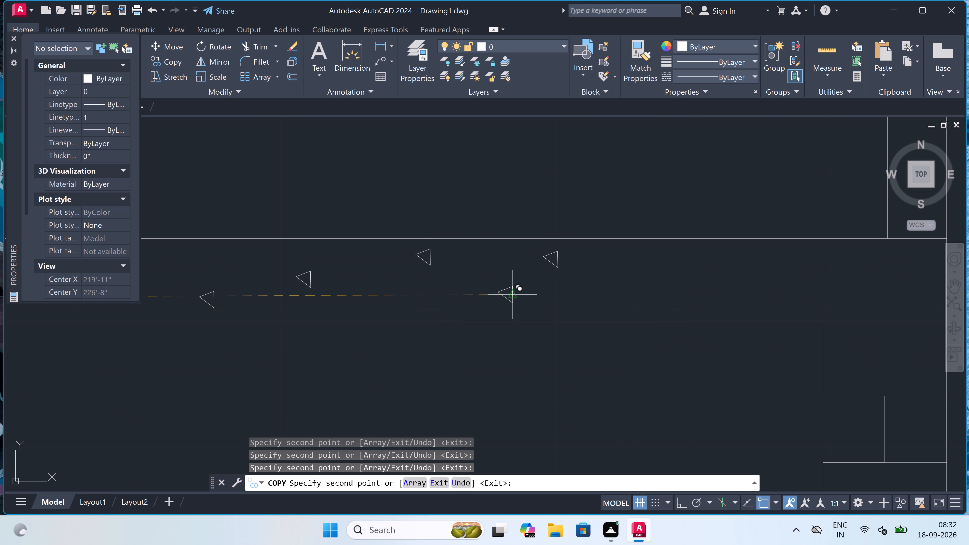
Fill the rest of the roof slab with five scattered triangle copies, up to its end over the right brick wall, and finish copying.
key("F8")
scroll(513, 295, "down", 2)
scroll(573, 278, "up", 2)
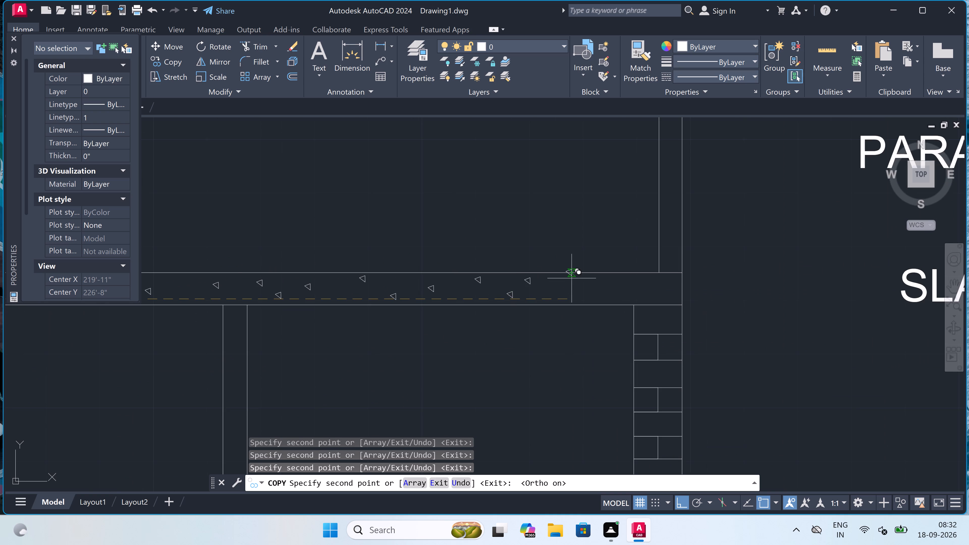
key("F8")
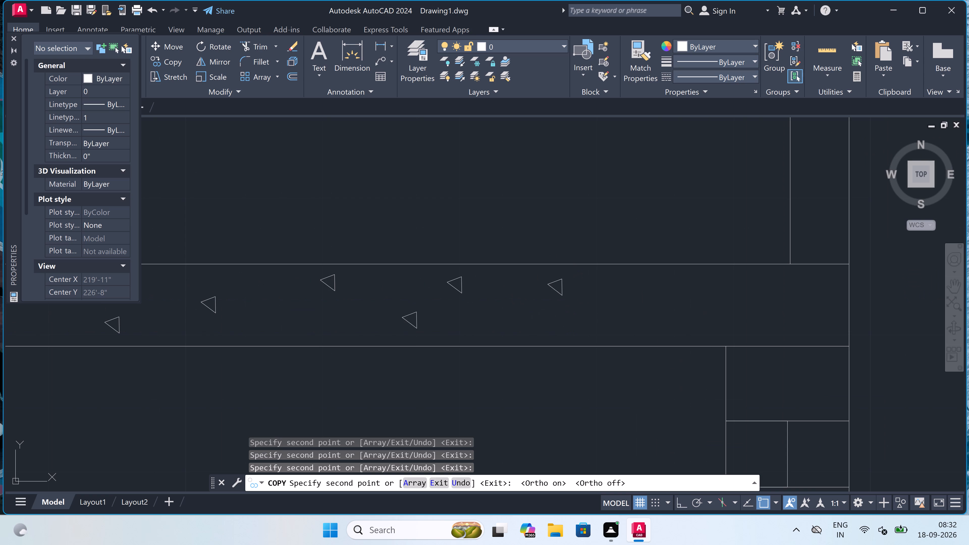
left_click_drag(556, 285, 563, 286)
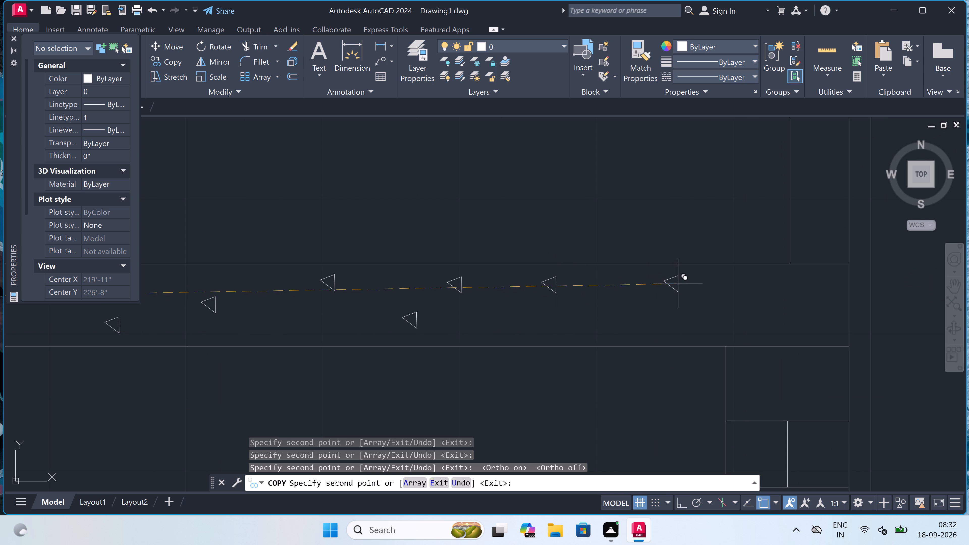
left_click(696, 282)
left_click(604, 324)
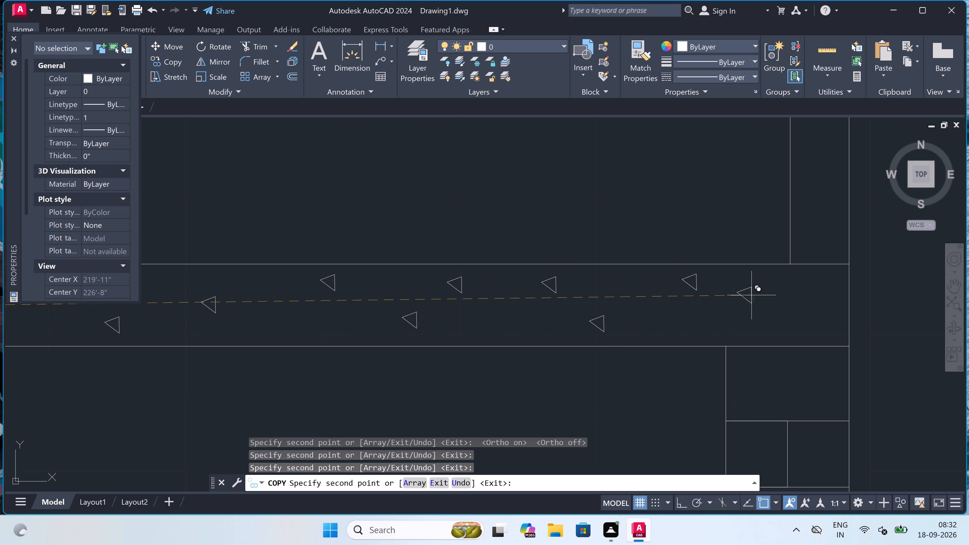
left_click(783, 279)
left_click(812, 316)
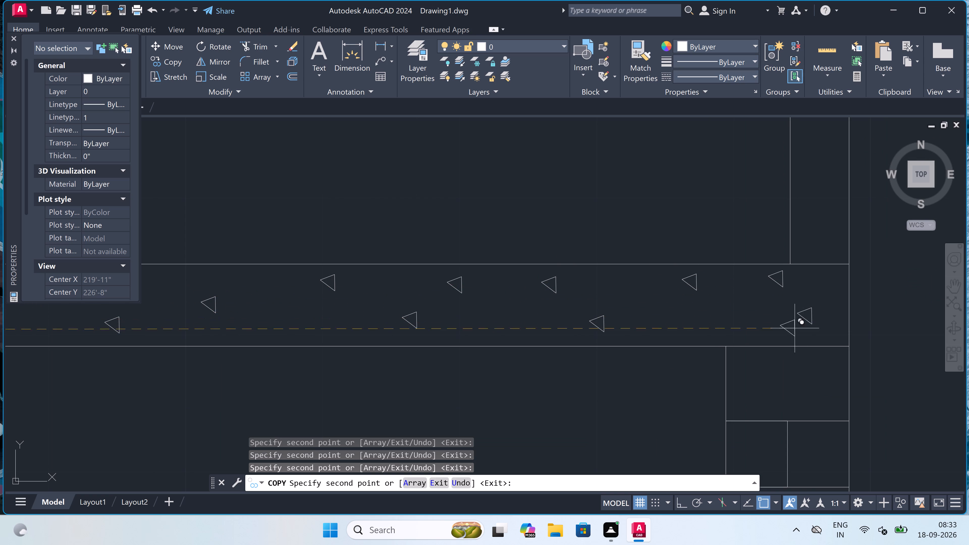
key("Escape")
Draw the lowest three horizontal brick course lines across the right parapet wall as one continuous orthogonal zigzag line, starting just above the roof slab.
scroll(704, 324, "down", 6)
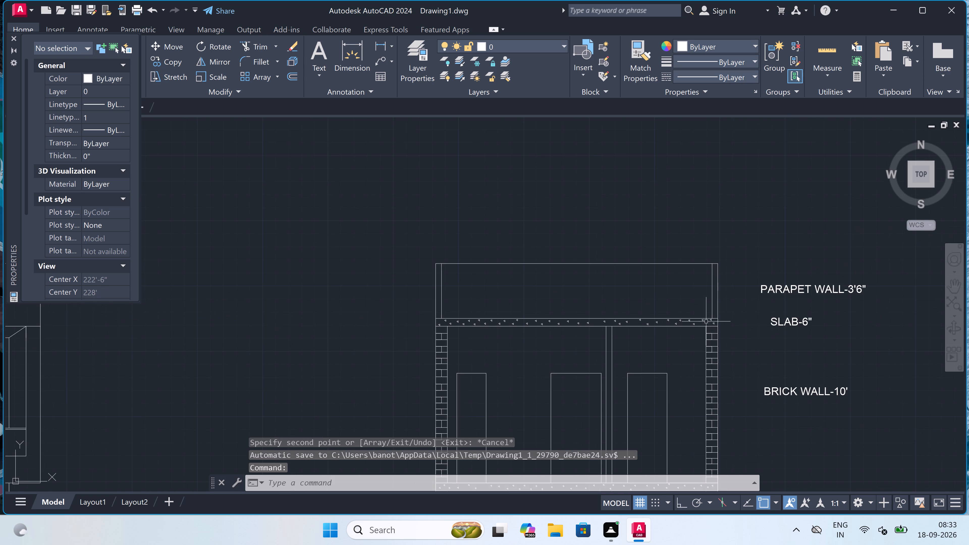
scroll(725, 310, "up", 3)
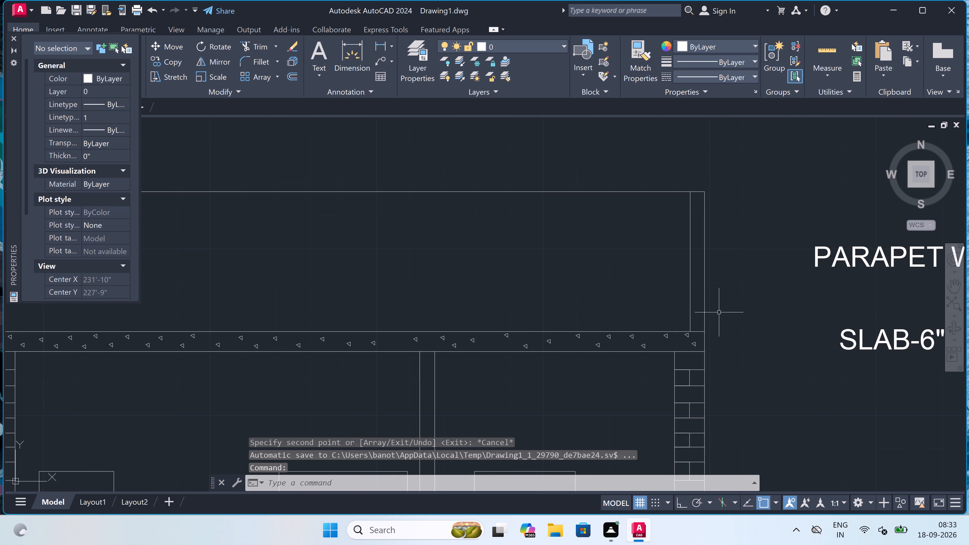
type("L")
key("space")
scroll(700, 322, "up", 2)
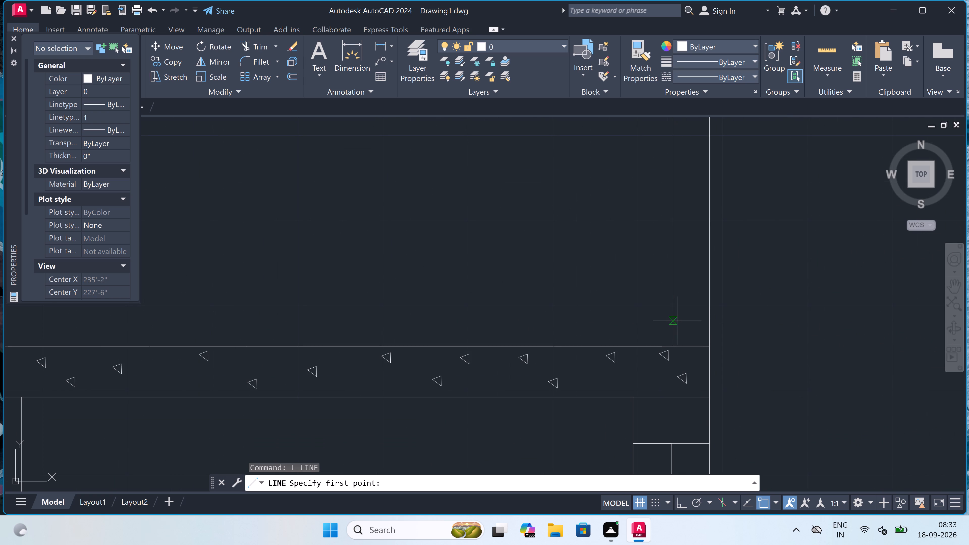
left_click(671, 322)
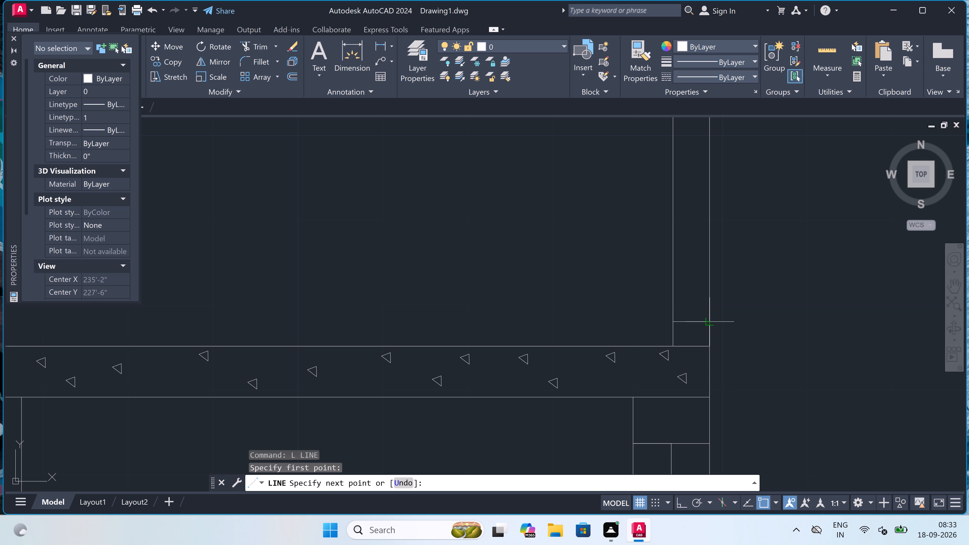
key("F8")
left_click(712, 320)
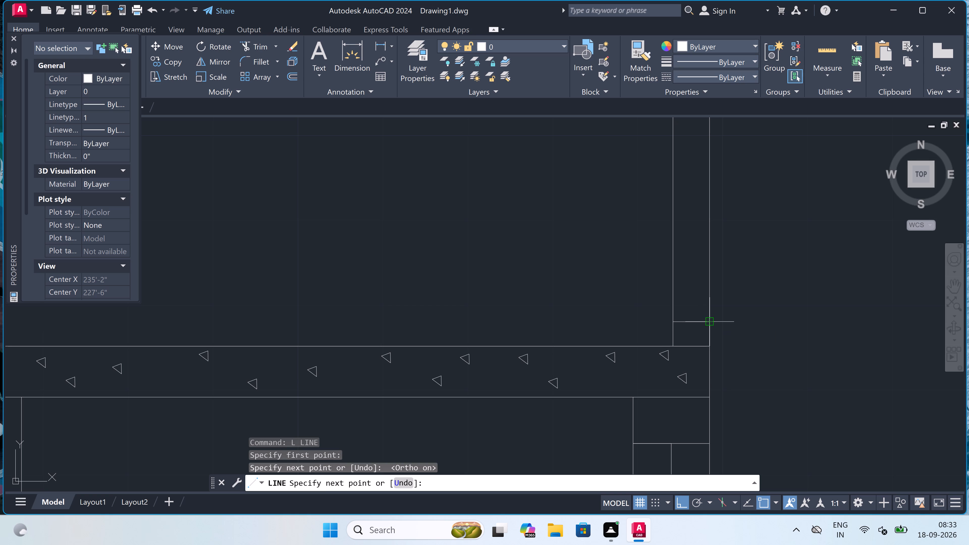
left_click(708, 298)
left_click(670, 302)
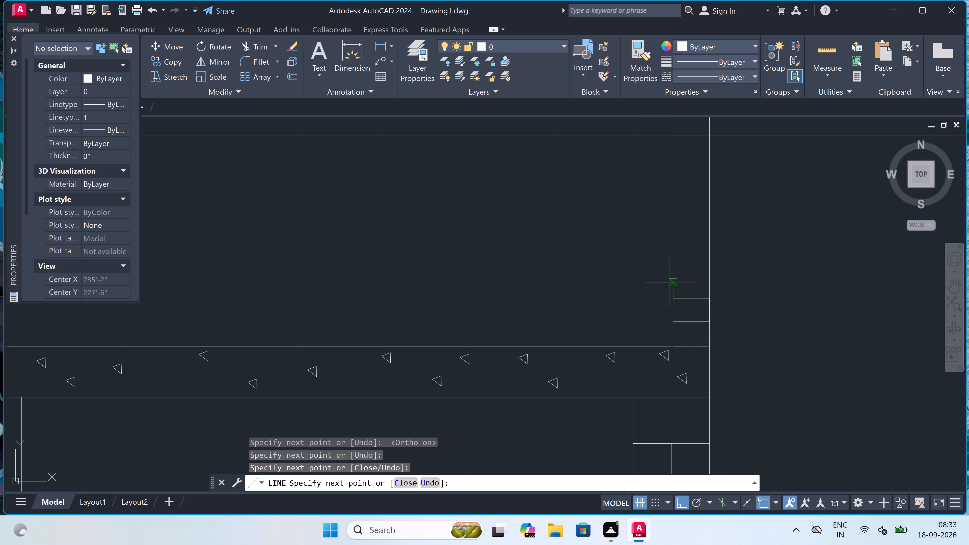
left_click(670, 272)
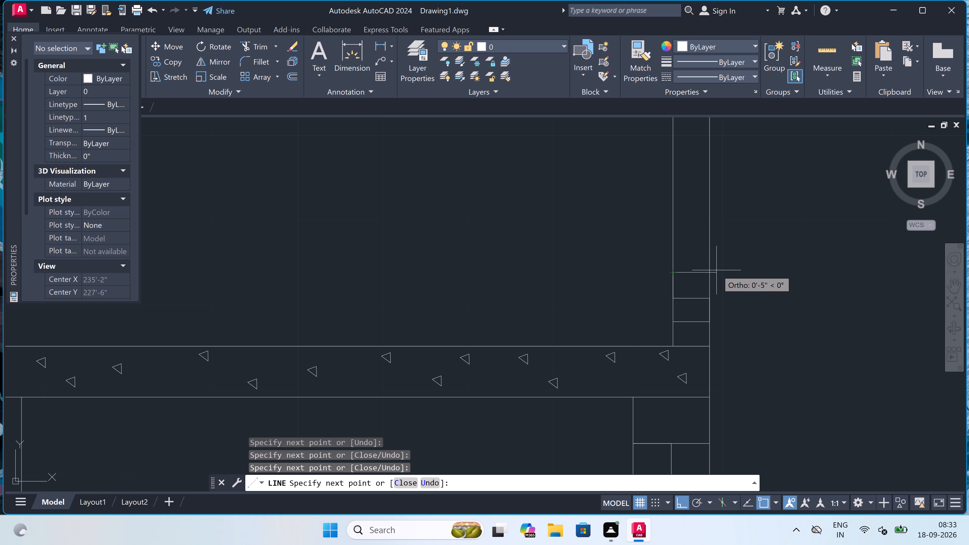
left_click(711, 274)
Continue the orthogonal zigzag line up the right parapet wall with three more horizontal brick course lines above the lowest three.
scroll(710, 274, "down", 4)
scroll(710, 261, "up", 4)
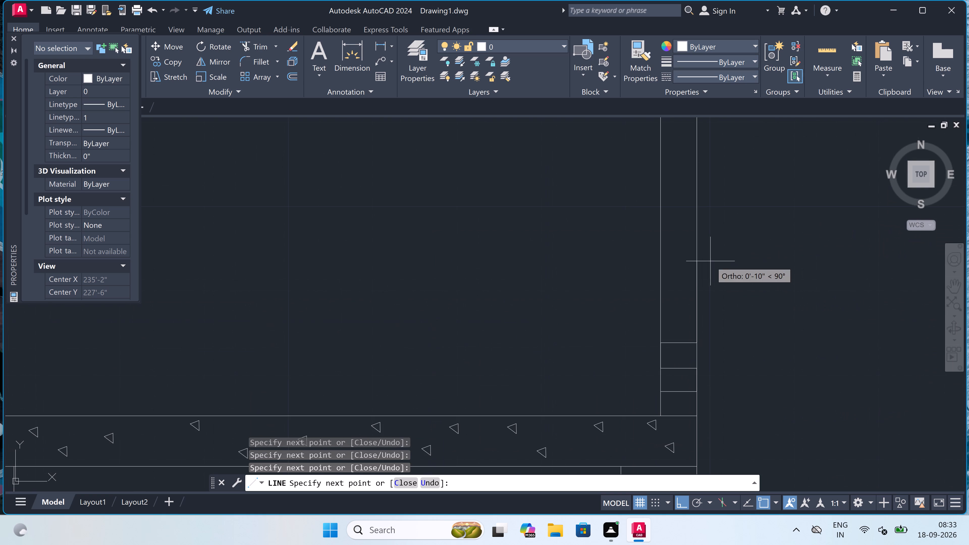
left_click(697, 320)
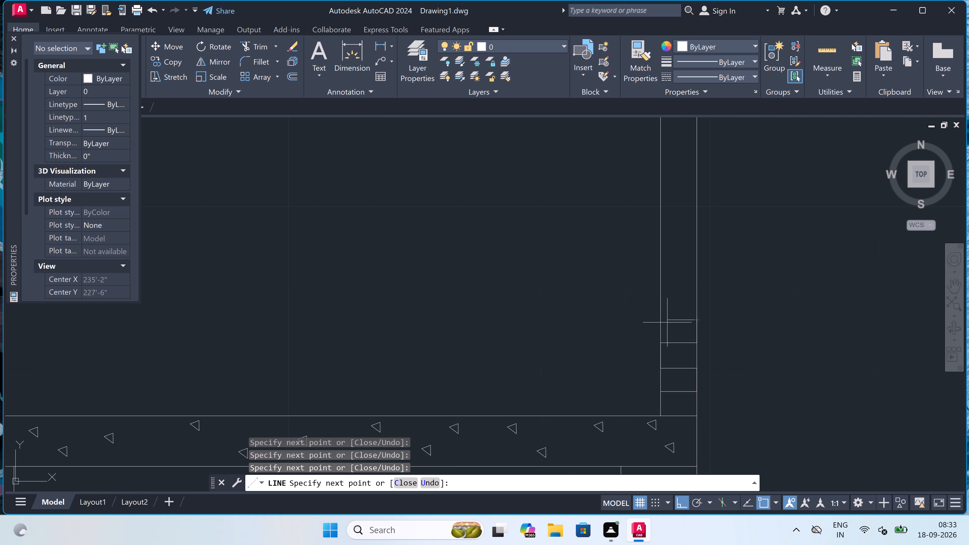
left_click(661, 316)
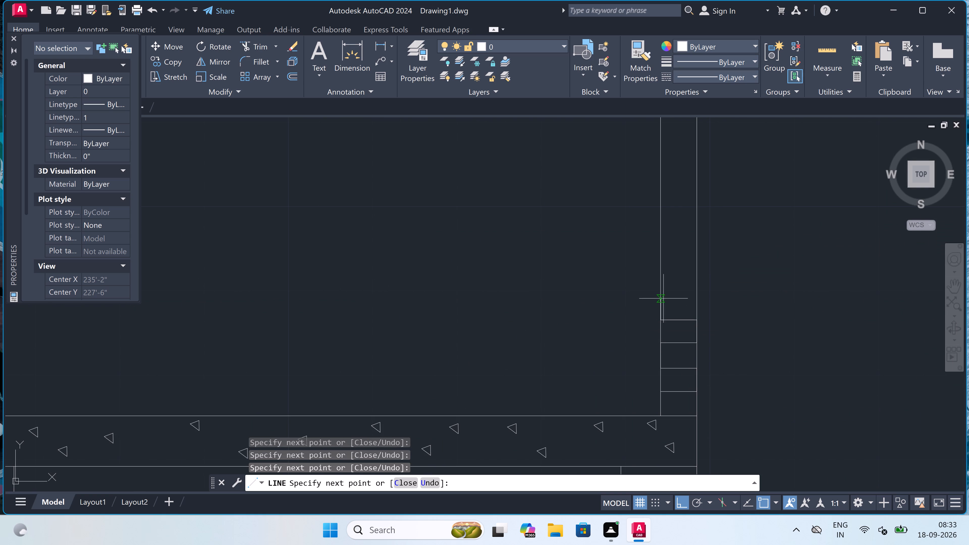
left_click(662, 297)
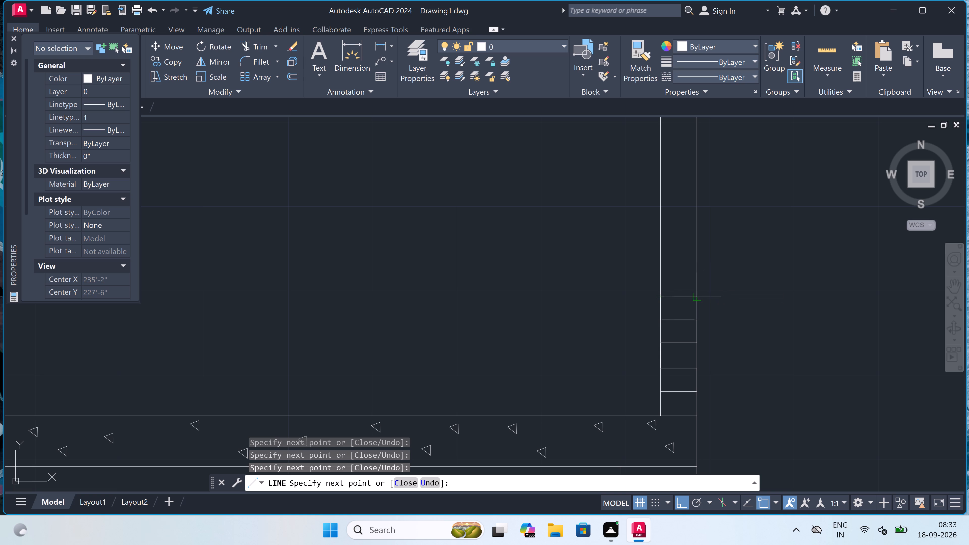
left_click(693, 297)
left_click(699, 266)
key("ctrl+z")
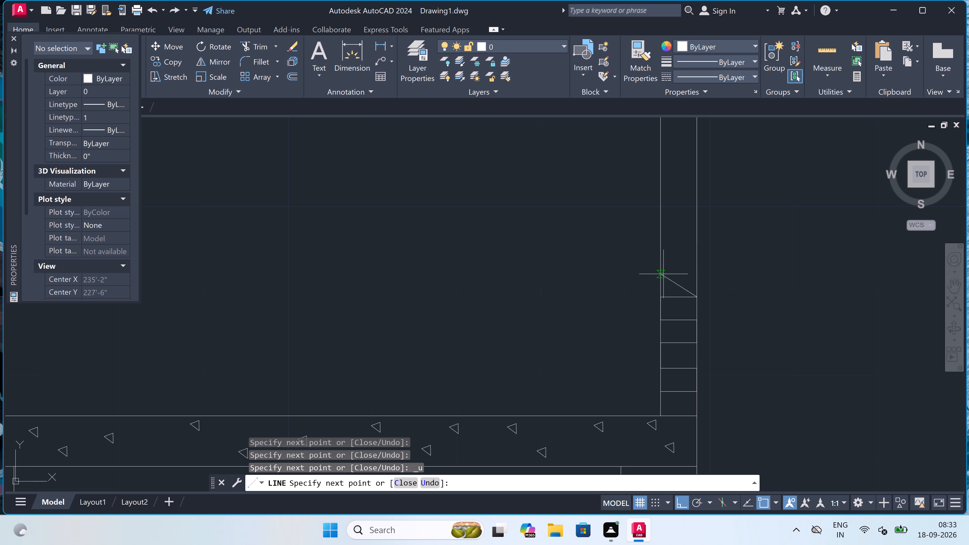
left_click(698, 268)
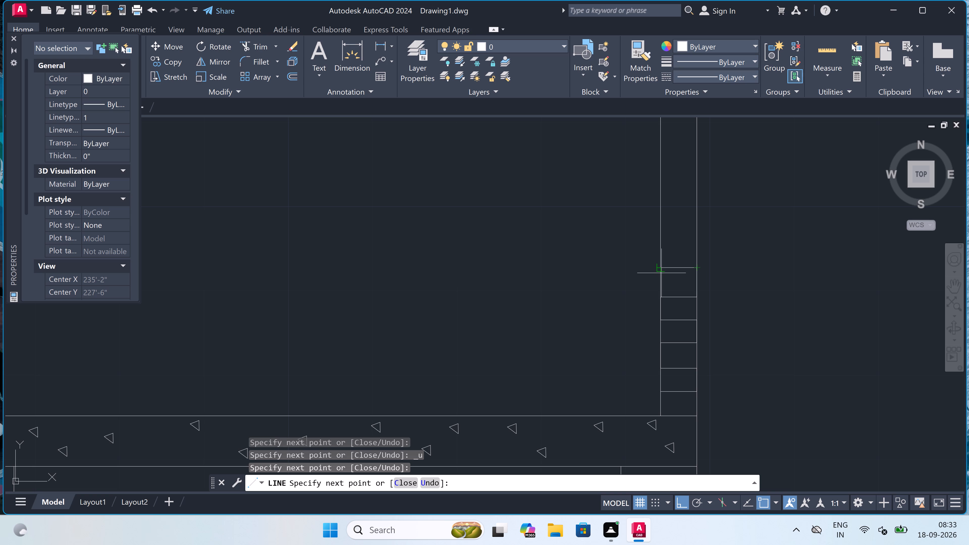
left_click(660, 273)
Extend the zigzag line with four more horizontal course lines across the right parapet wall, through its middle part.
scroll(660, 265, "down", 3)
scroll(660, 256, "up", 3)
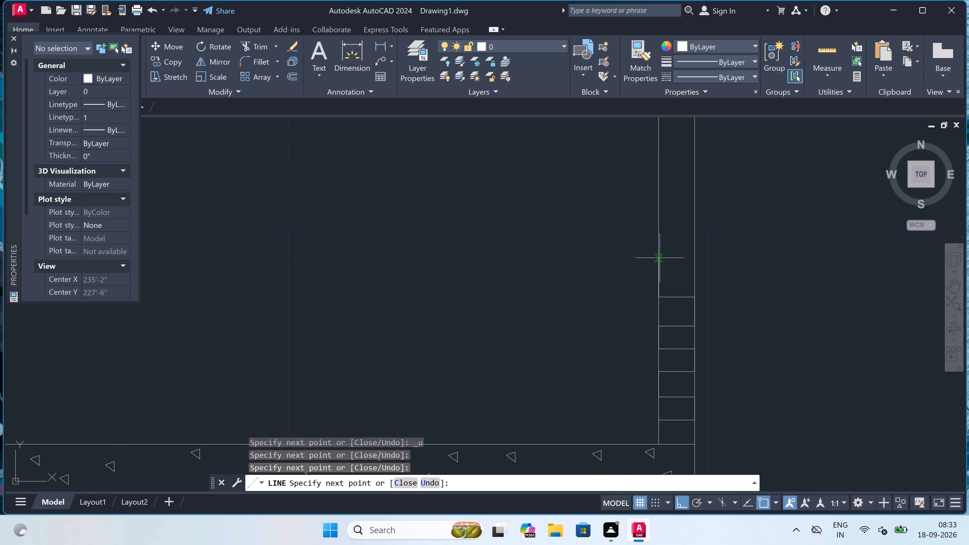
left_click(659, 266)
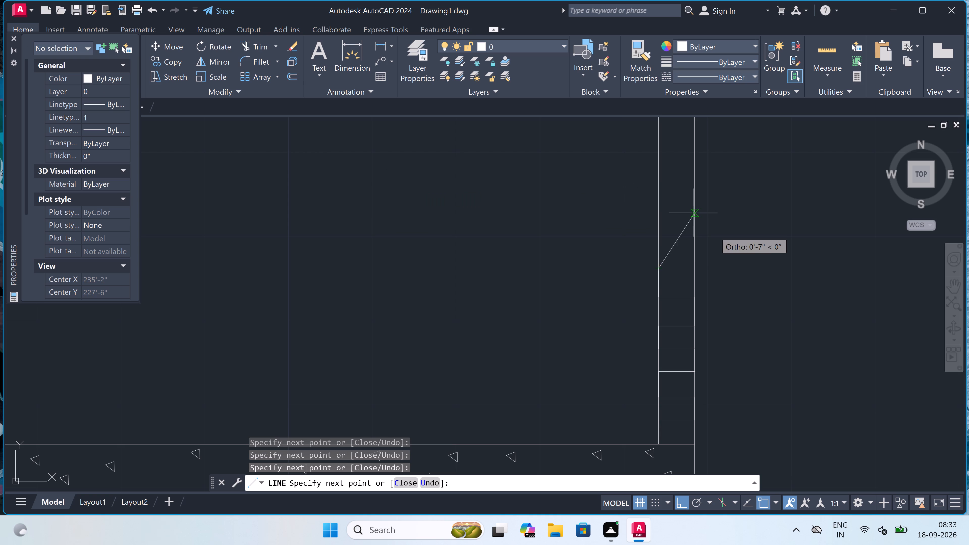
scroll(698, 269, "up", 2)
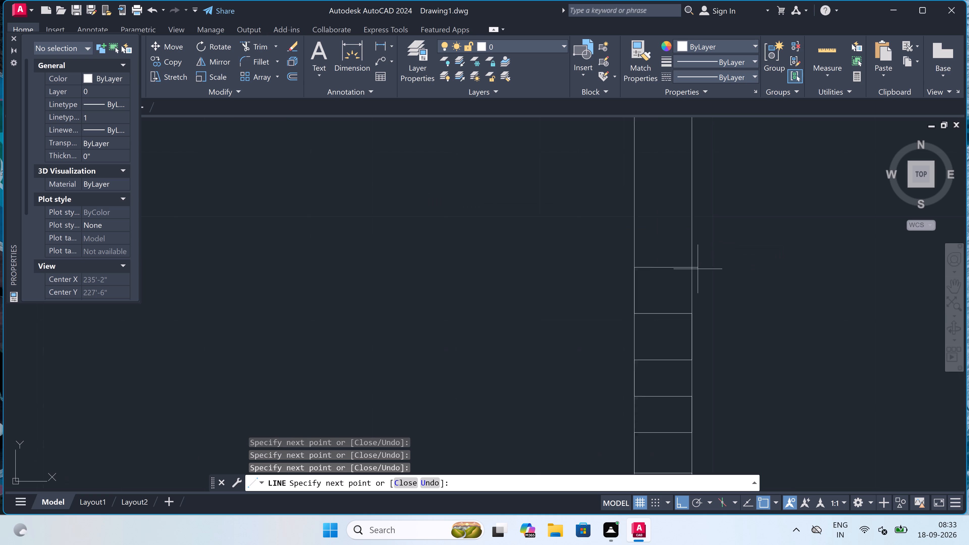
scroll(698, 269, "up", 1)
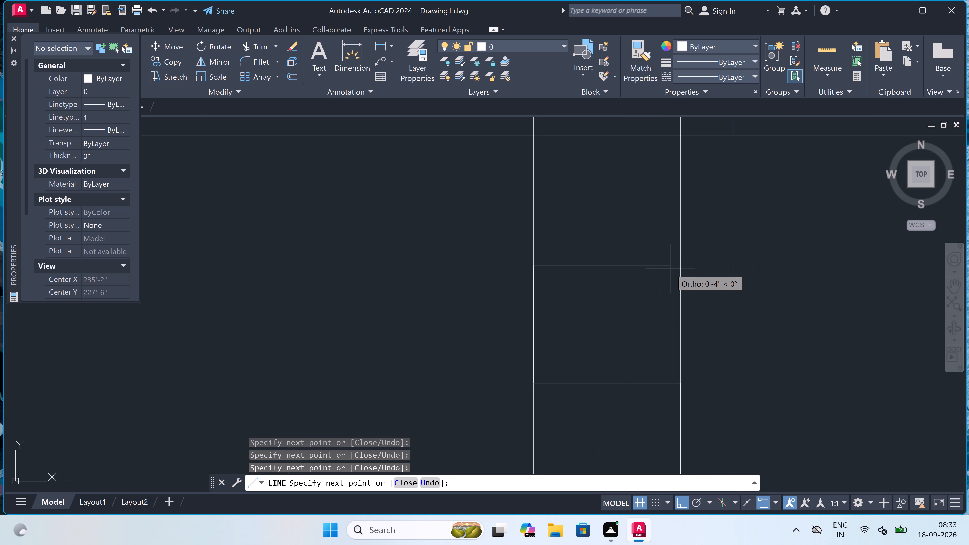
left_click(679, 262)
scroll(680, 255, "down", 4)
scroll(683, 230, "up", 3)
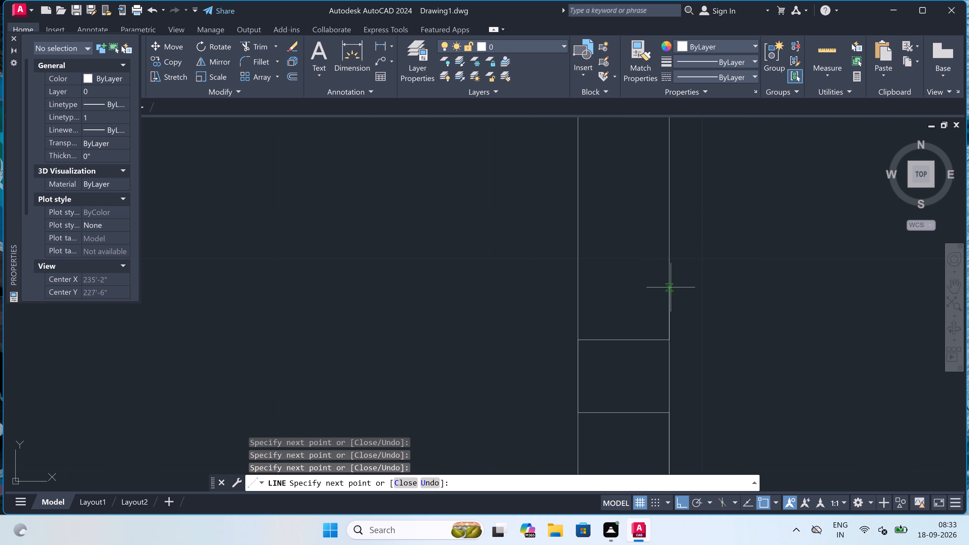
left_click(669, 293)
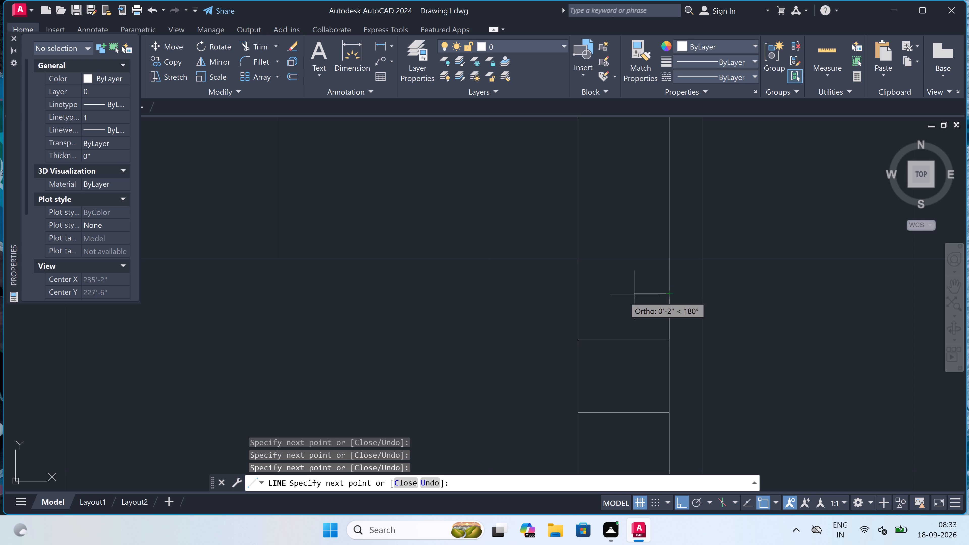
left_click(575, 290)
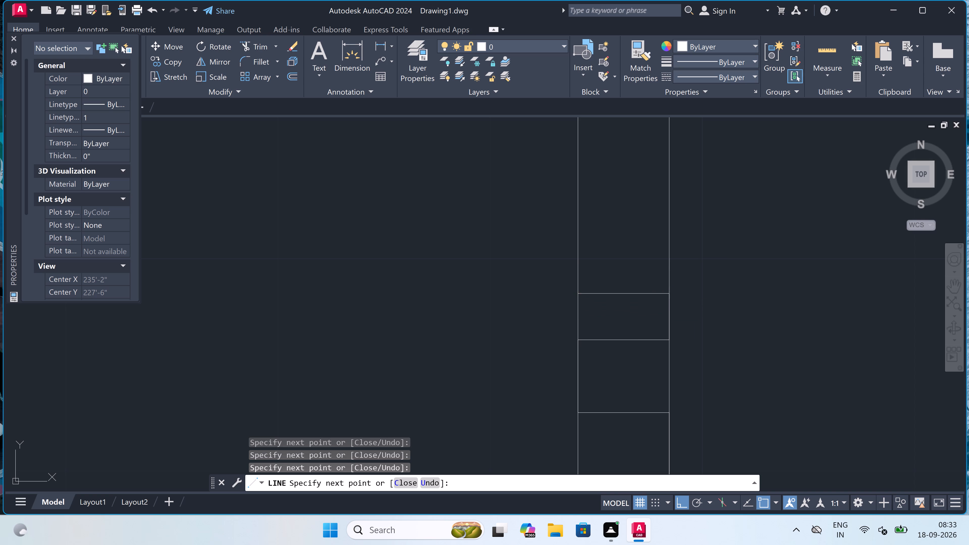
left_click(577, 250)
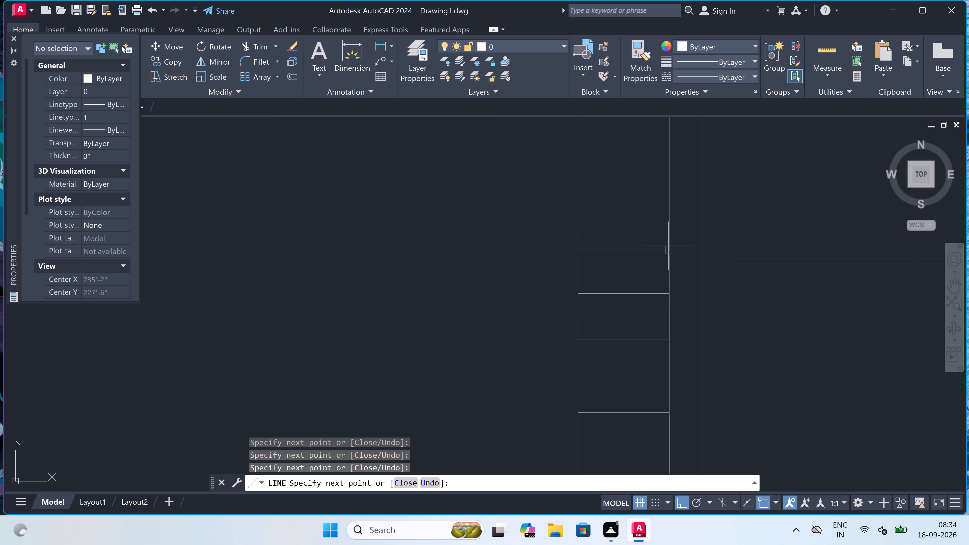
left_click(669, 251)
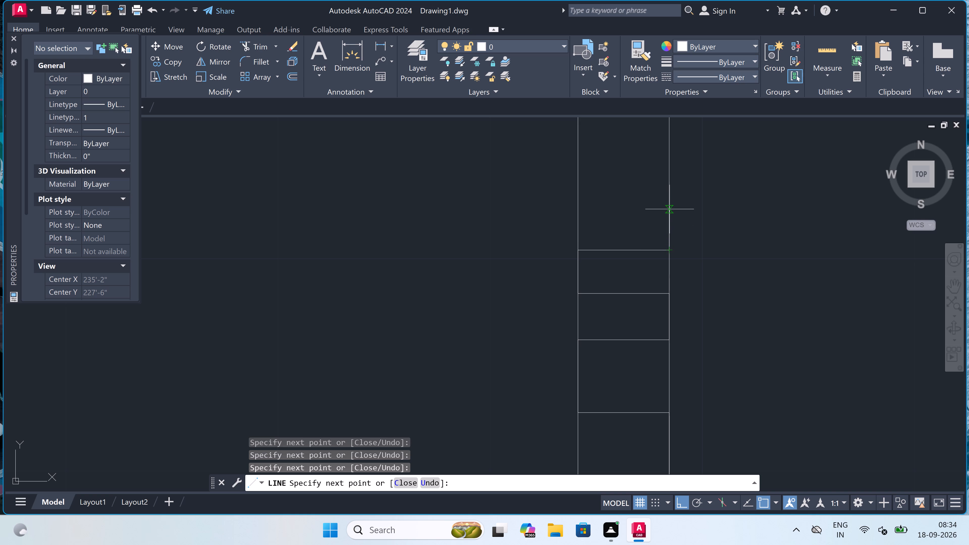
left_click(669, 209)
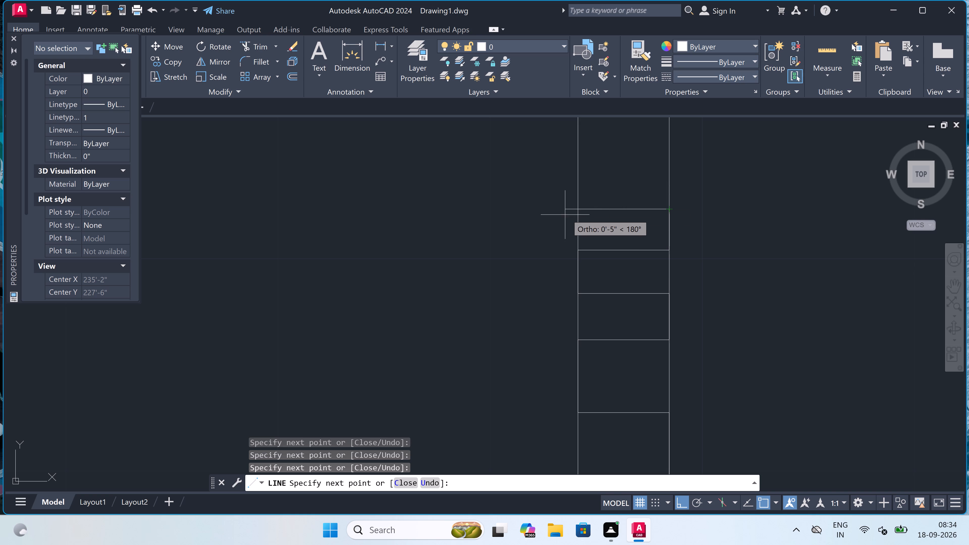
left_click(577, 207)
Add two more horizontal course lines to the zigzag in the upper half of the right parapet wall.
scroll(578, 206, "down", 1)
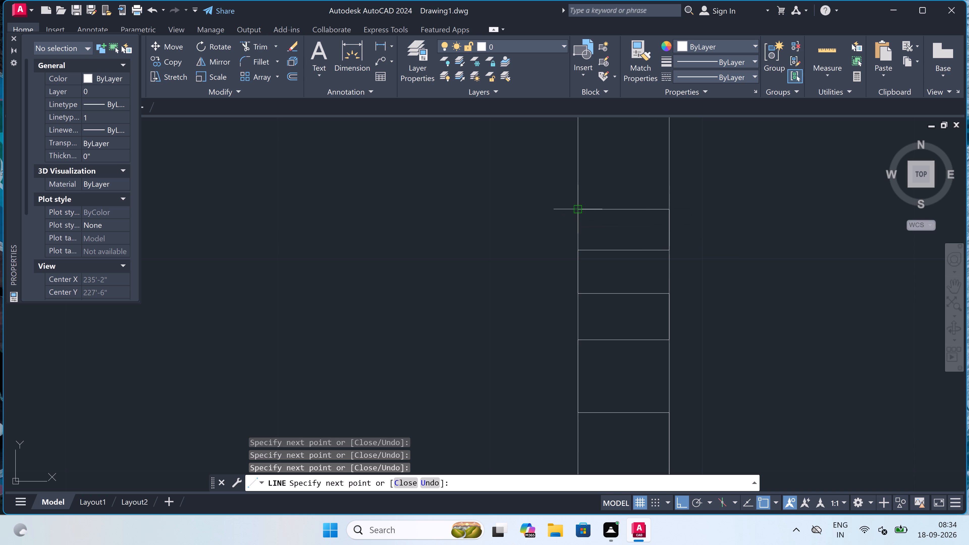
scroll(578, 206, "down", 2)
scroll(576, 180, "up", 2)
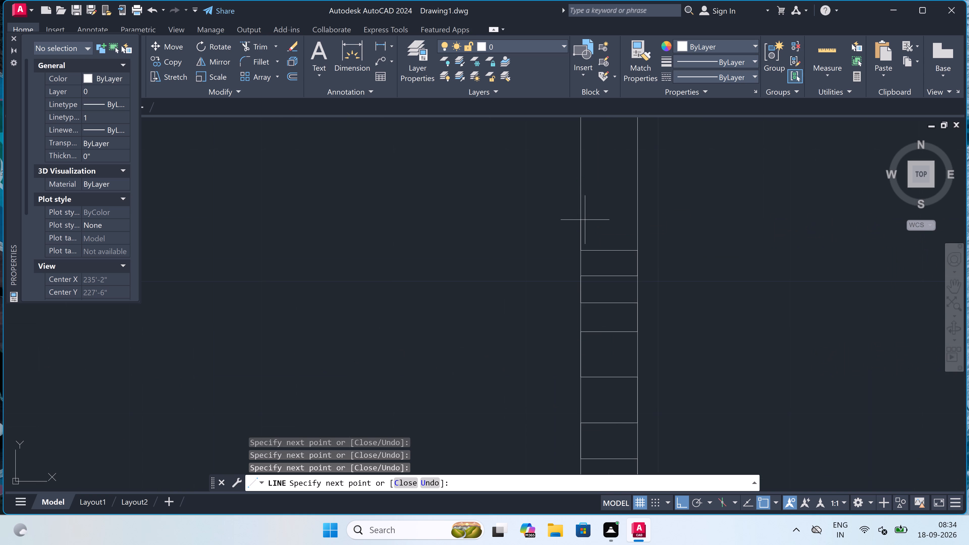
left_click(582, 215)
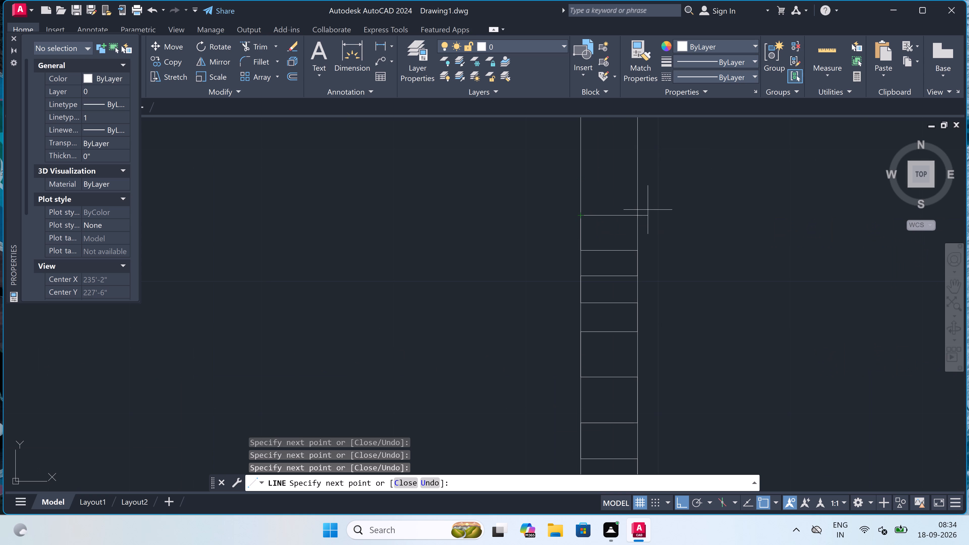
left_click(635, 213)
scroll(635, 213, "down", 4)
scroll(636, 202, "up", 4)
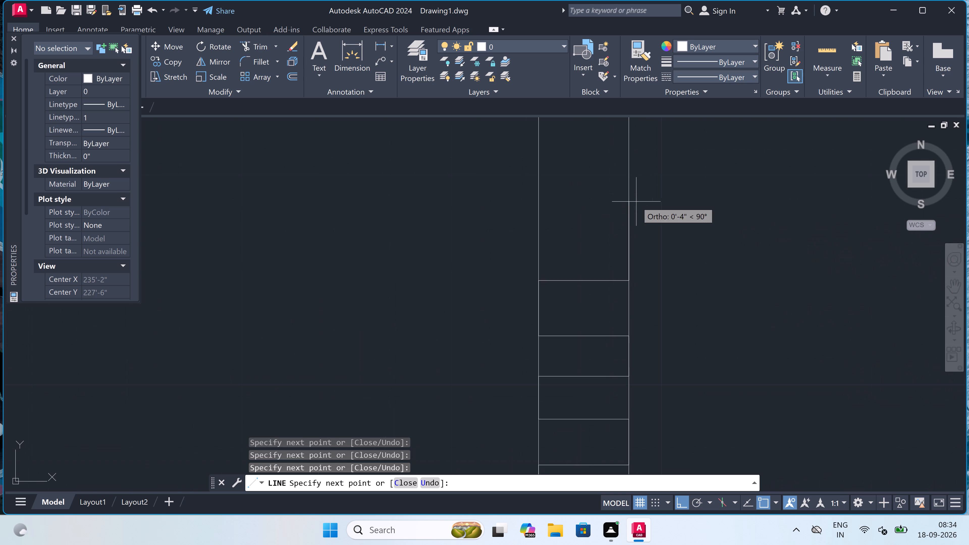
left_click(625, 227)
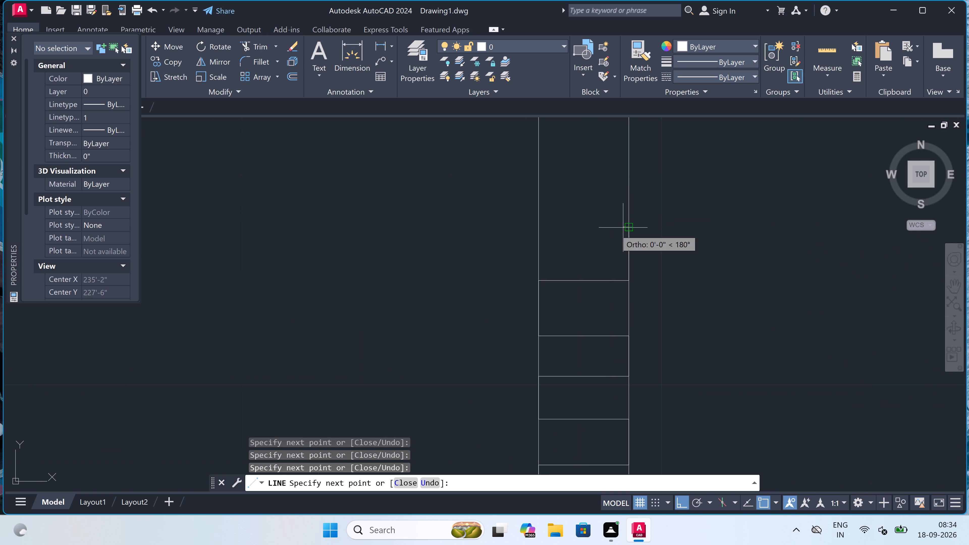
left_click(541, 228)
Draw the last four brick course lines across the right parapet wall, up to just below its top edge, and end the line.
scroll(543, 228, "down", 4)
scroll(539, 210, "up", 4)
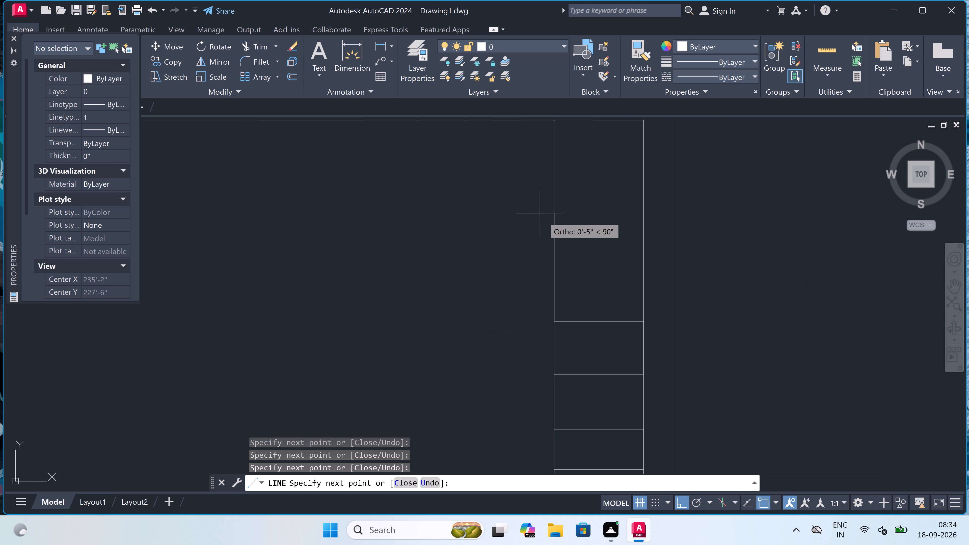
left_click(551, 276)
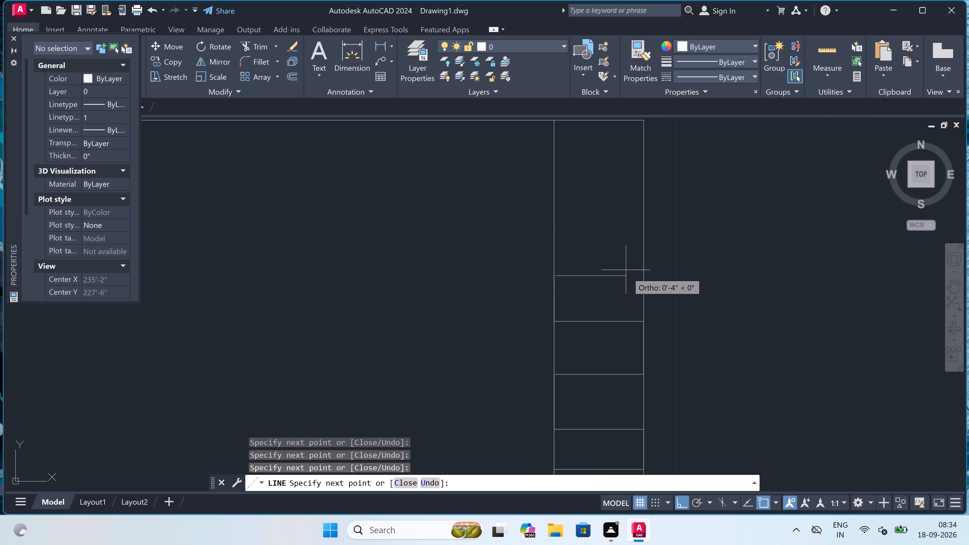
left_click(641, 275)
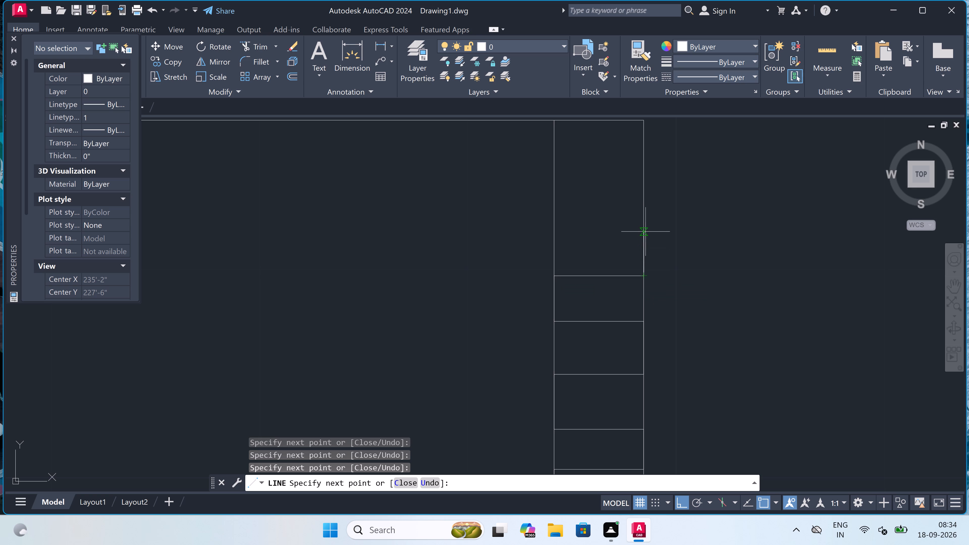
left_click(641, 232)
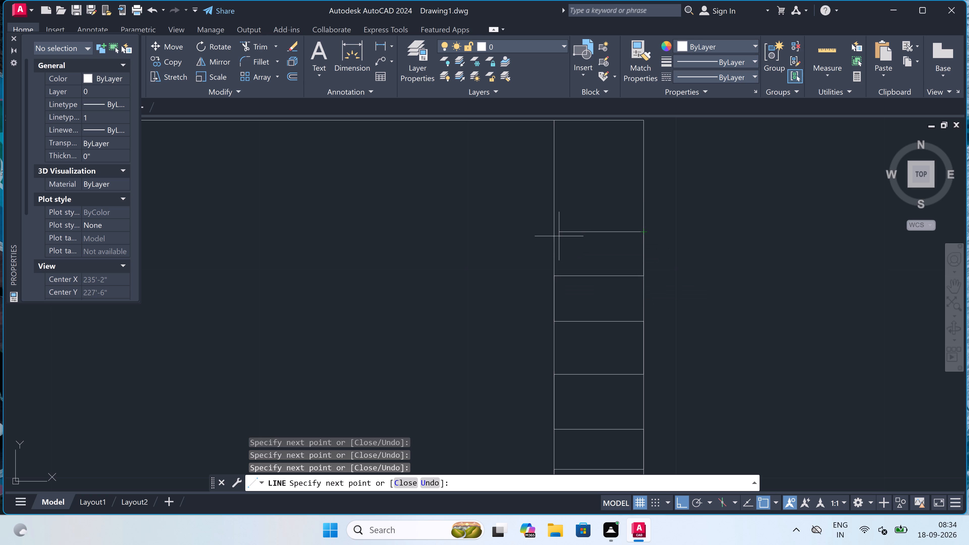
left_click(555, 230)
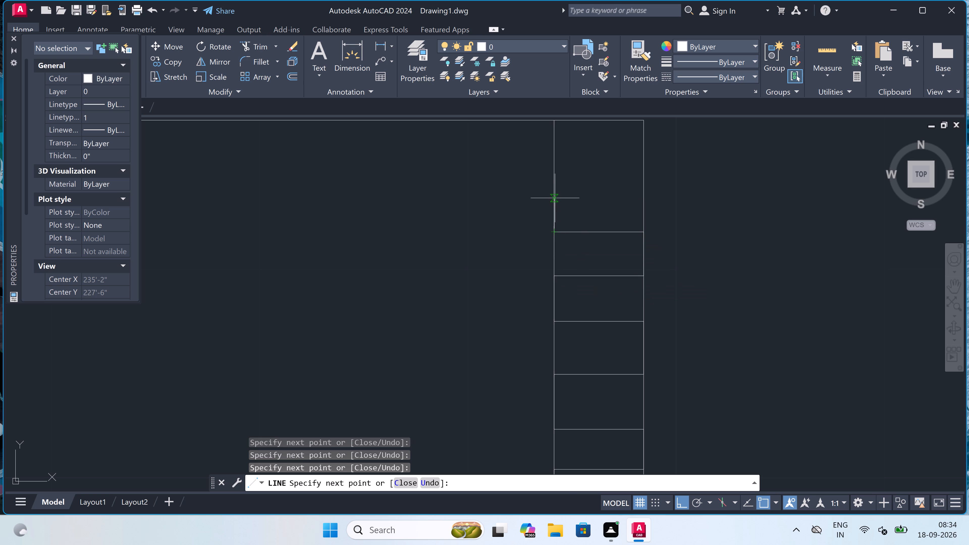
left_click(555, 186)
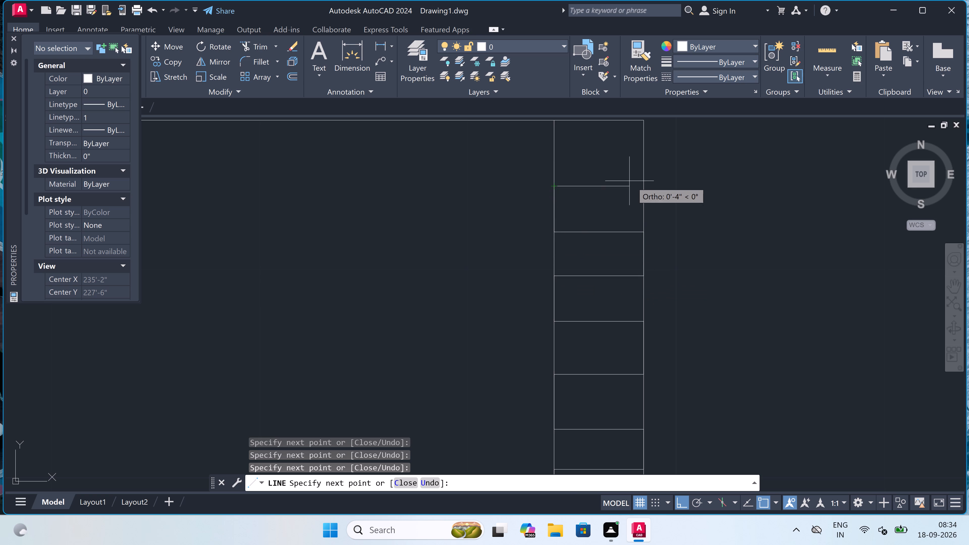
left_click(647, 190)
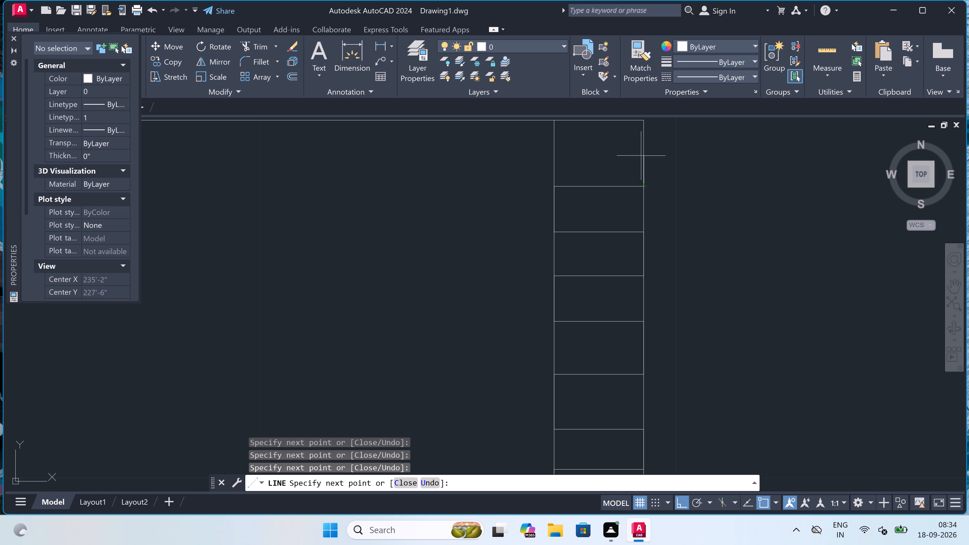
left_click(641, 147)
left_click(554, 140)
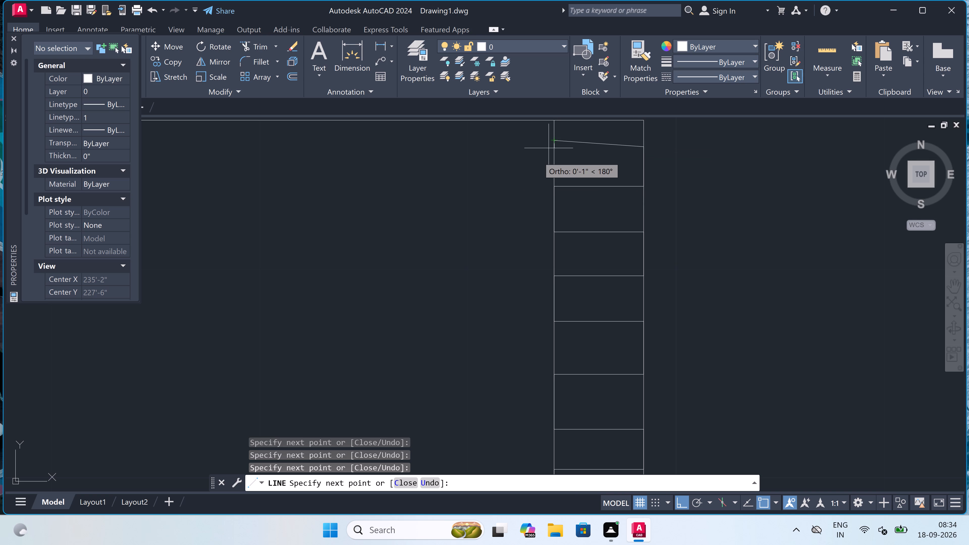
key("Escape")
End the line and delete the slanted topmost course line in the right parapet wall.
scroll(476, 178, "down", 4)
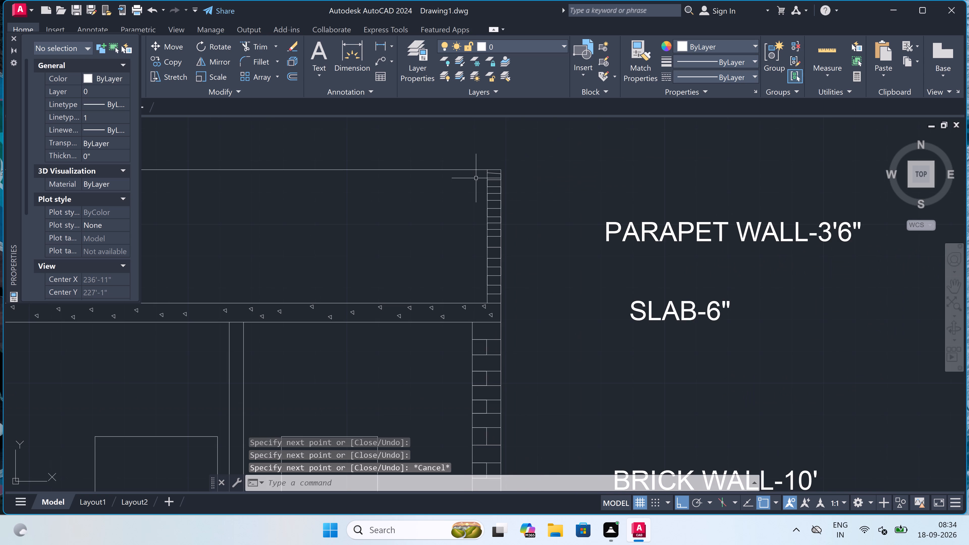
scroll(502, 162, "up", 3)
scroll(470, 193, "up", 2)
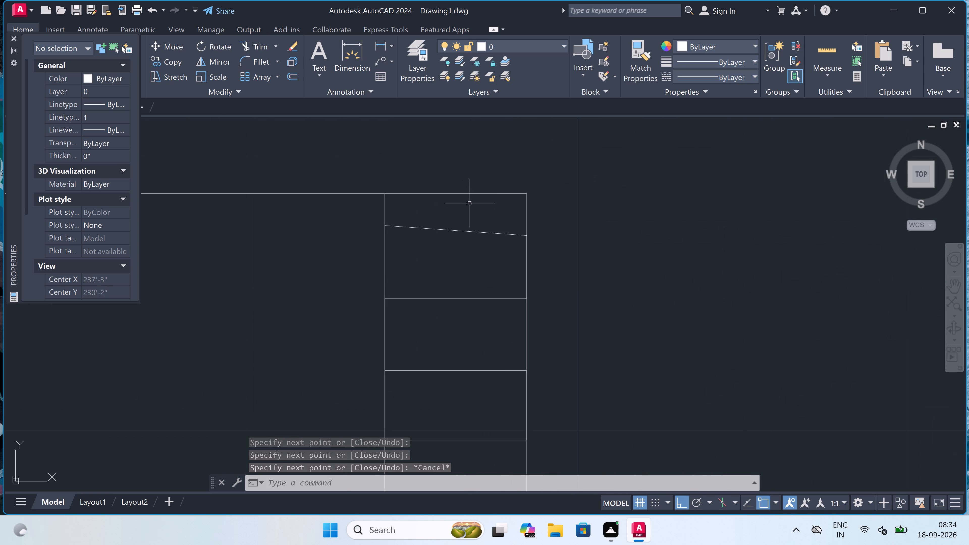
left_click_drag(468, 209, 466, 213)
left_click(438, 250)
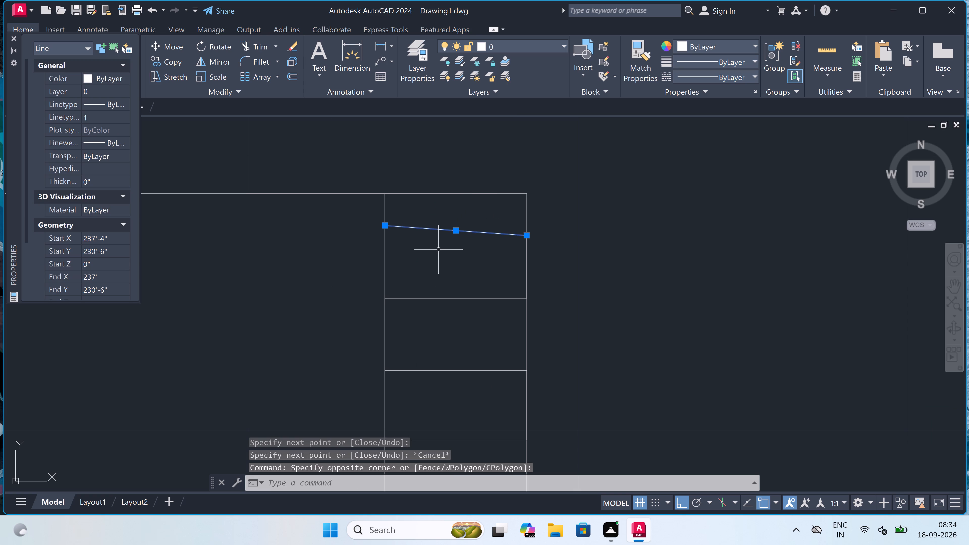
key("Delete")
Draw a horizontal course line across the right parapet wall just below its top edge.
key("l")
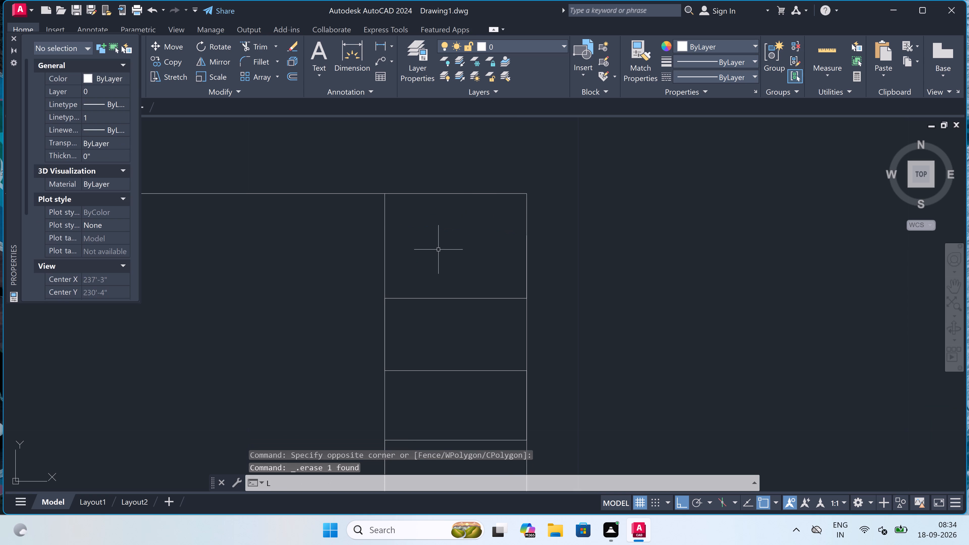
key("space")
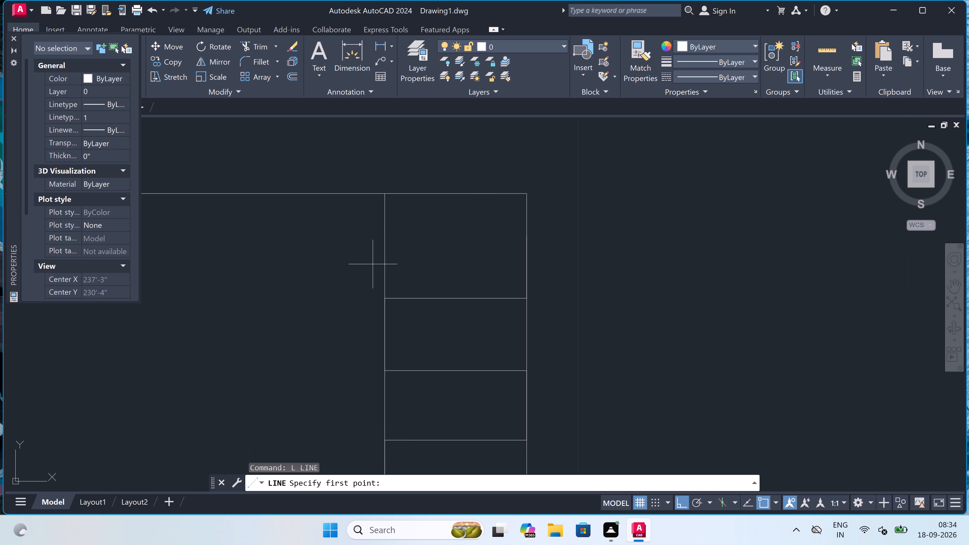
left_click(385, 232)
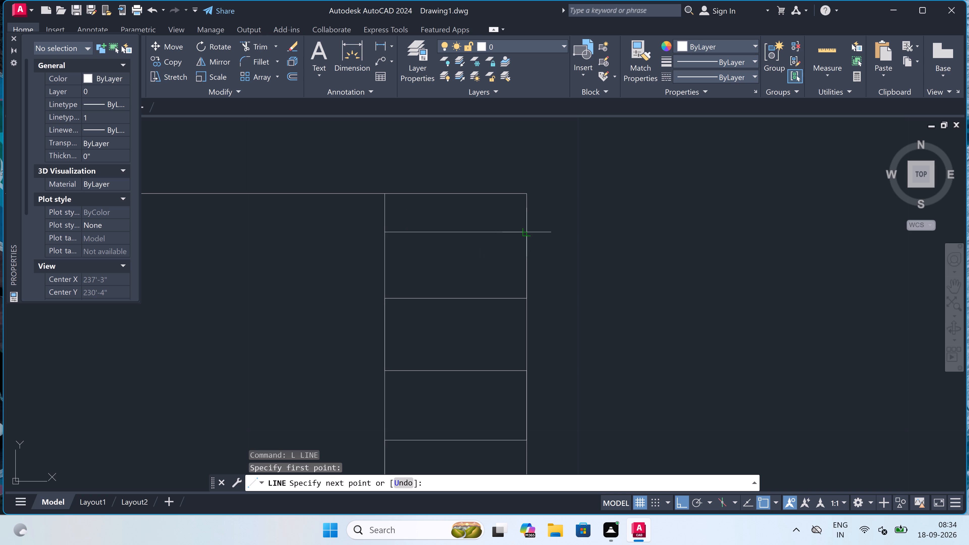
left_click(526, 230)
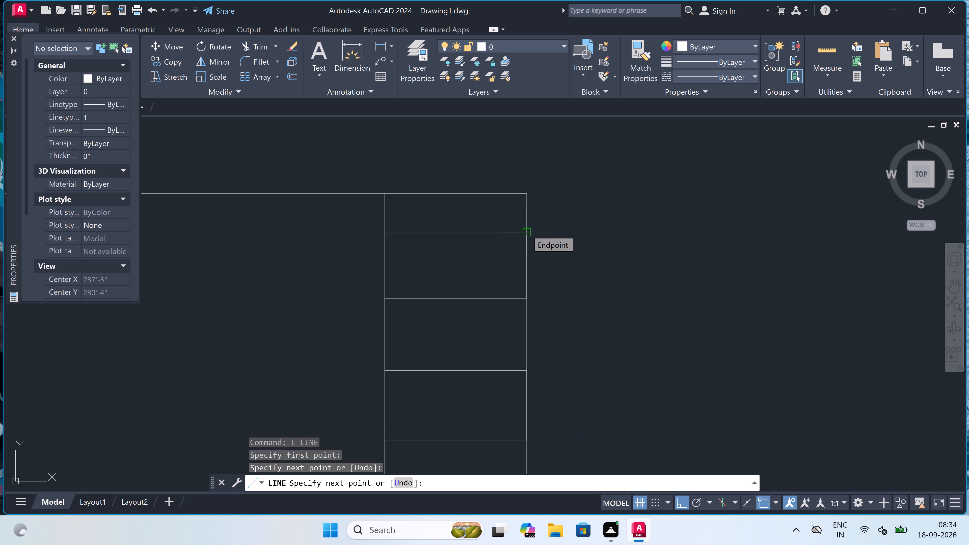
key("Escape")
Copy all the course lines of the right parapet wall into the left parapet wall, starting at its inner bottom corner on the slab.
scroll(527, 229, "down", 1)
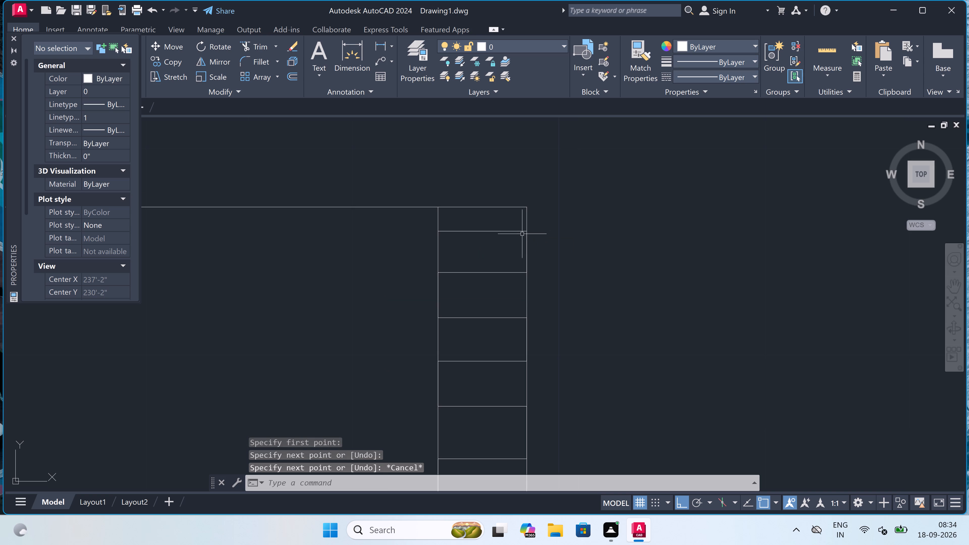
left_click(509, 221)
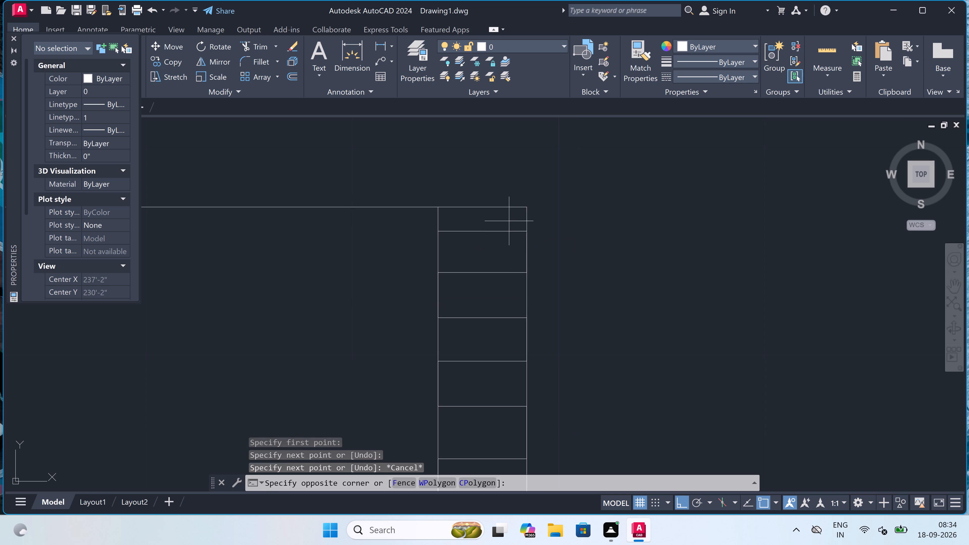
scroll(509, 221, "down", 2)
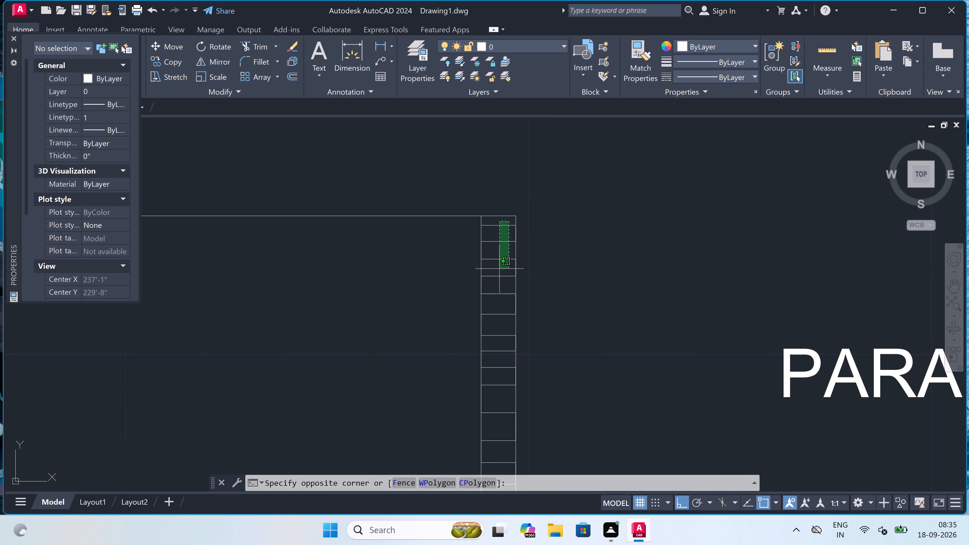
scroll(499, 269, "down", 1)
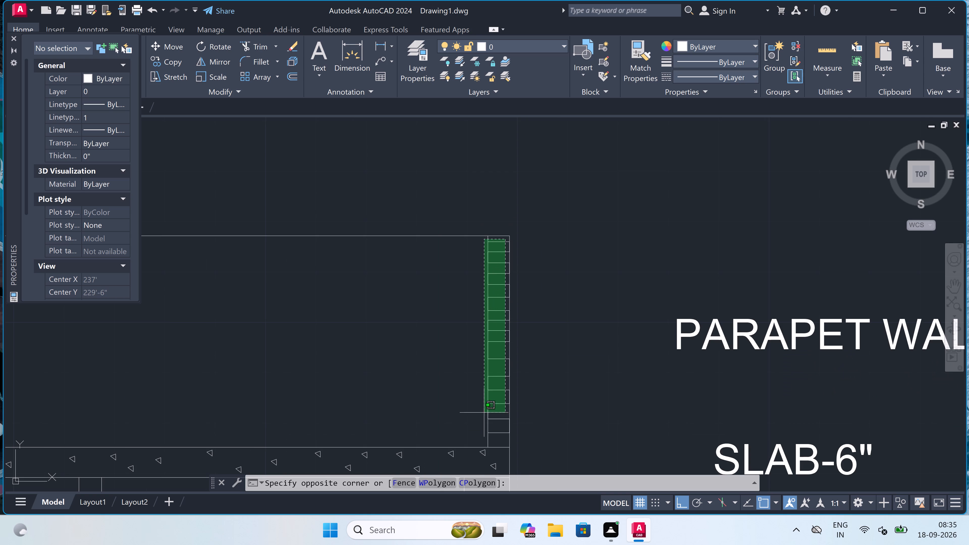
scroll(479, 459, "up", 1)
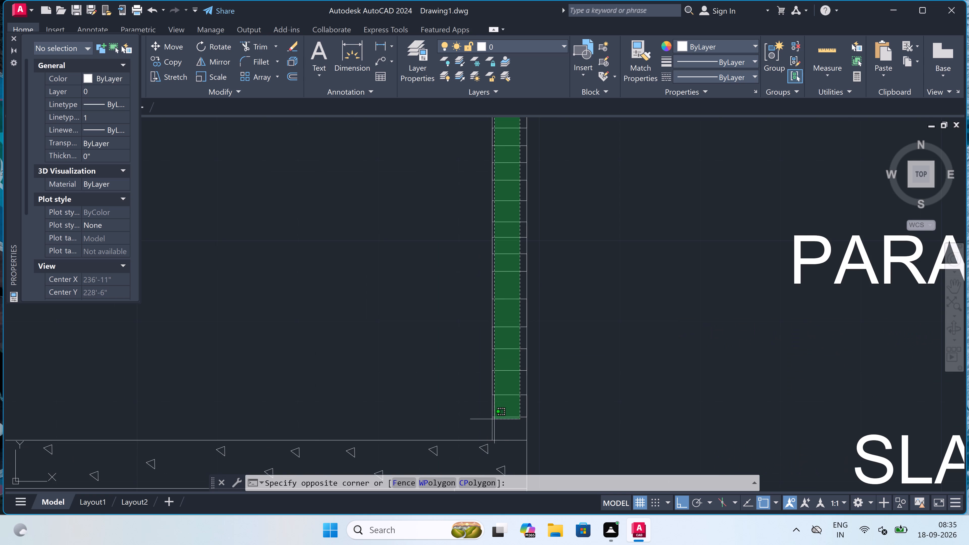
left_click(504, 425)
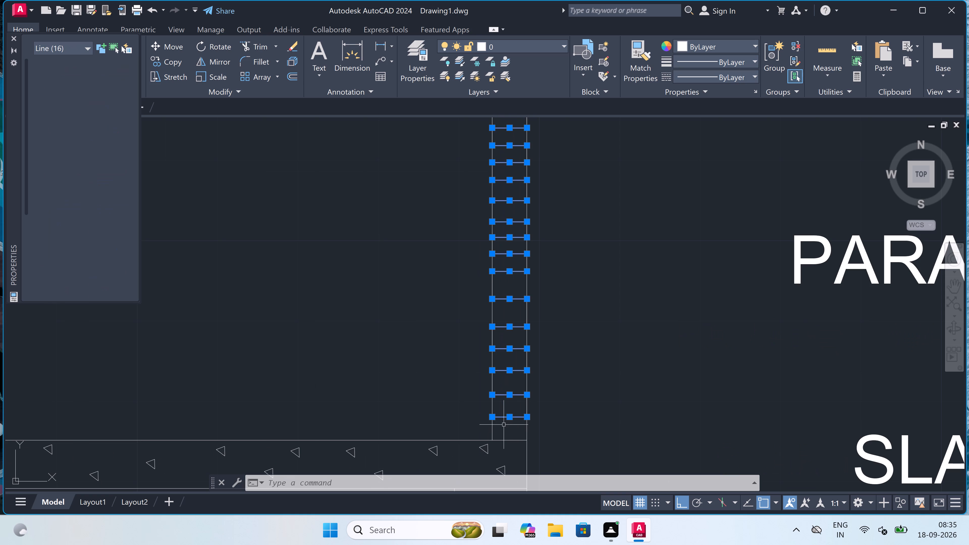
left_click(176, 57)
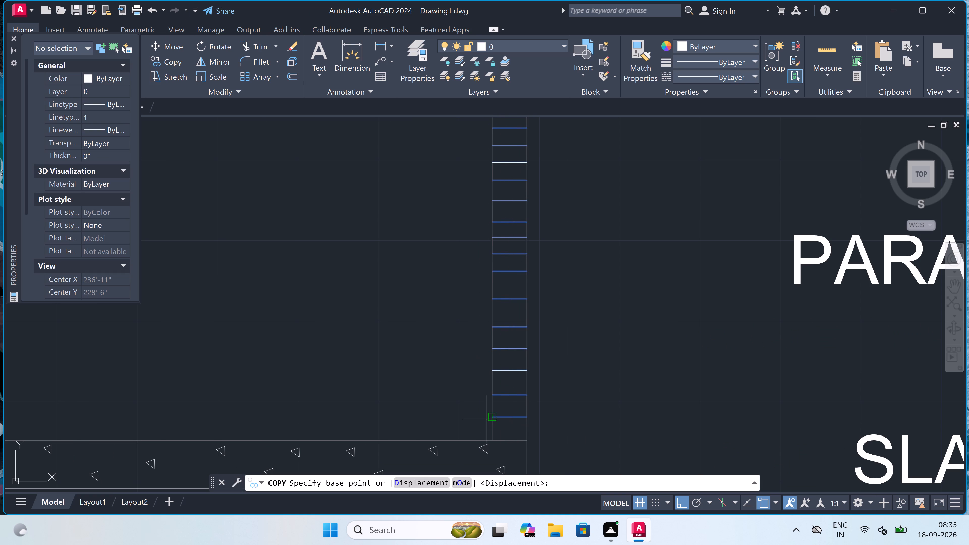
left_click_drag(529, 417, 525, 414)
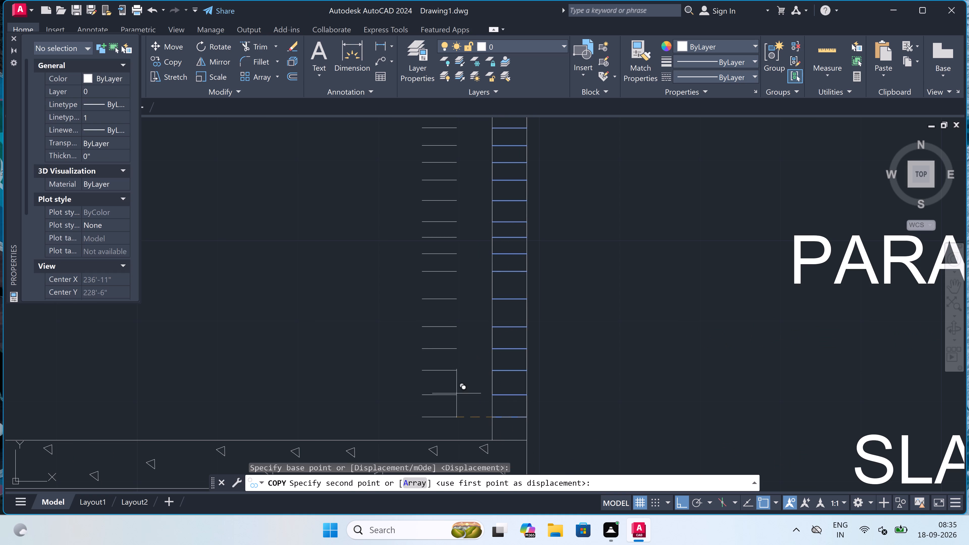
scroll(400, 383, "down", 6)
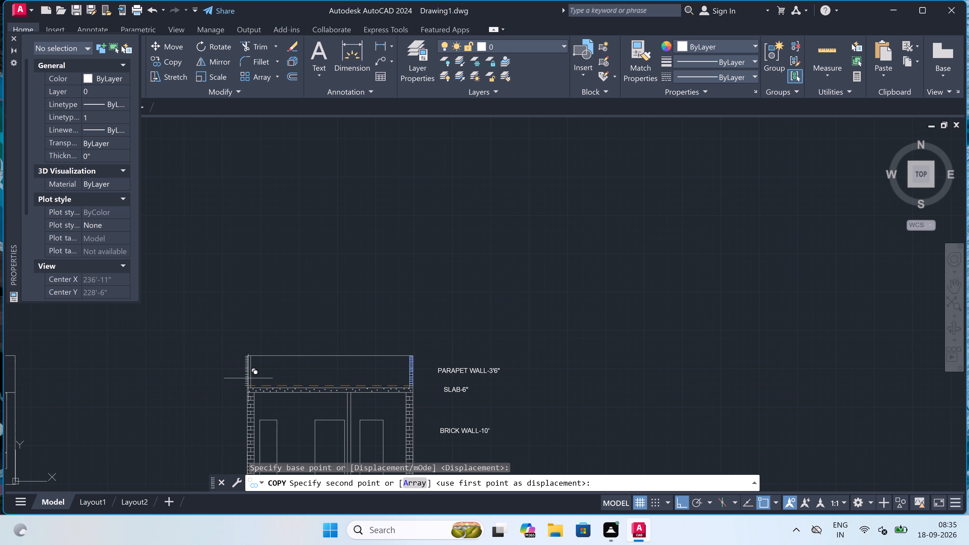
scroll(248, 379, "up", 3)
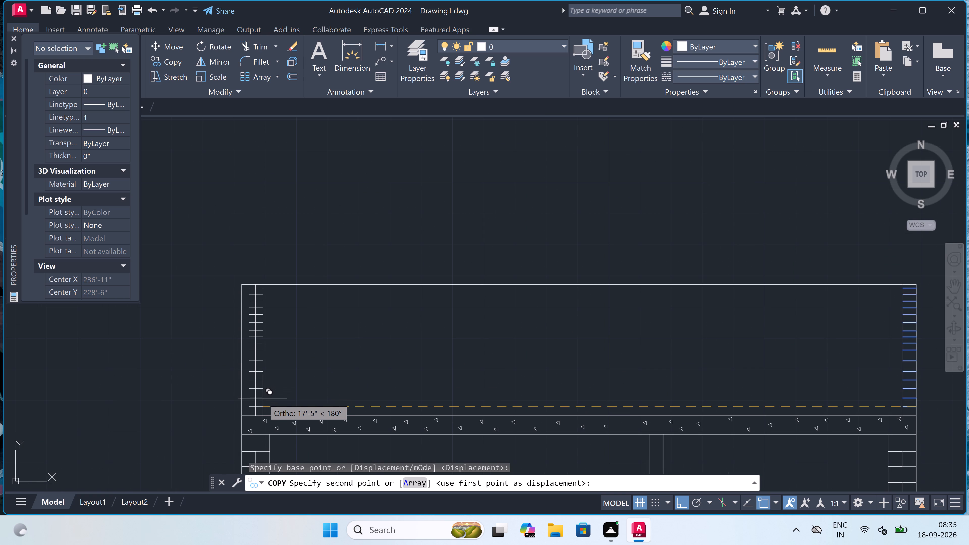
key("F8")
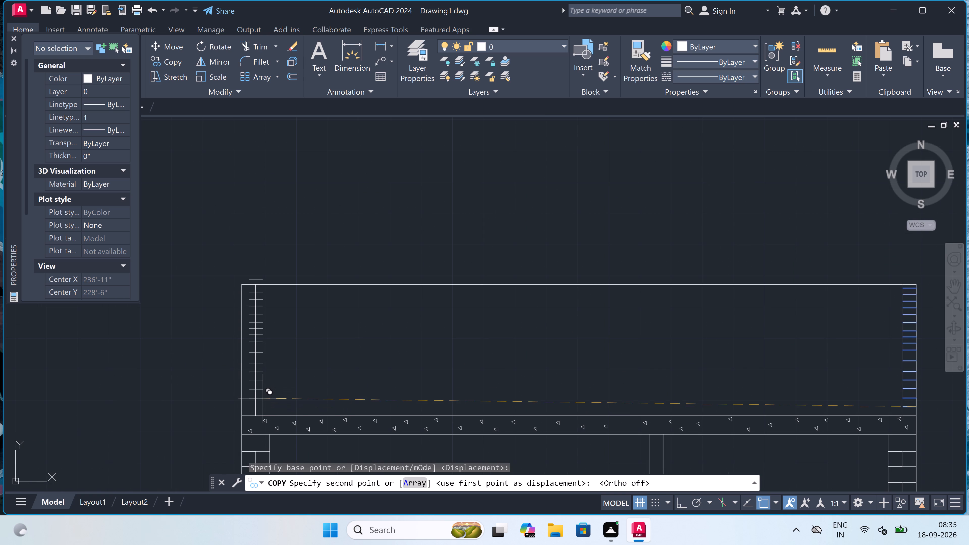
scroll(254, 413, "up", 3)
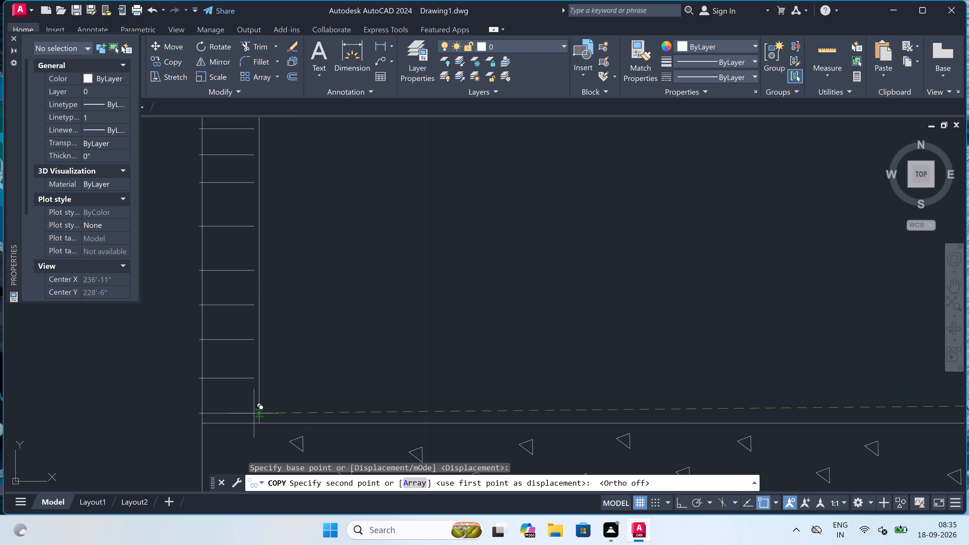
left_click(257, 423)
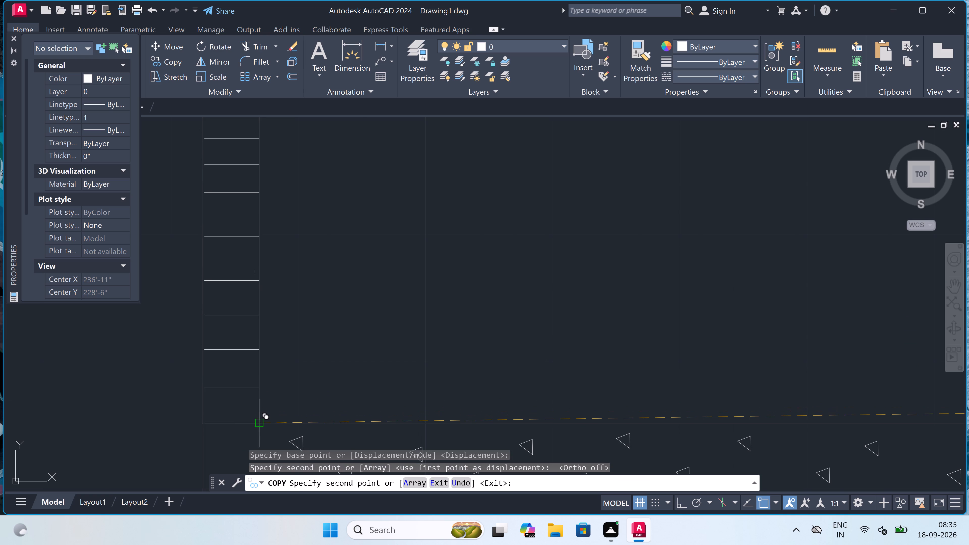
scroll(258, 423, "down", 1)
key("Escape")
Extend the copied course lines in the left parapet wall to its outer edge with a fence selection.
type("EX")
key("space")
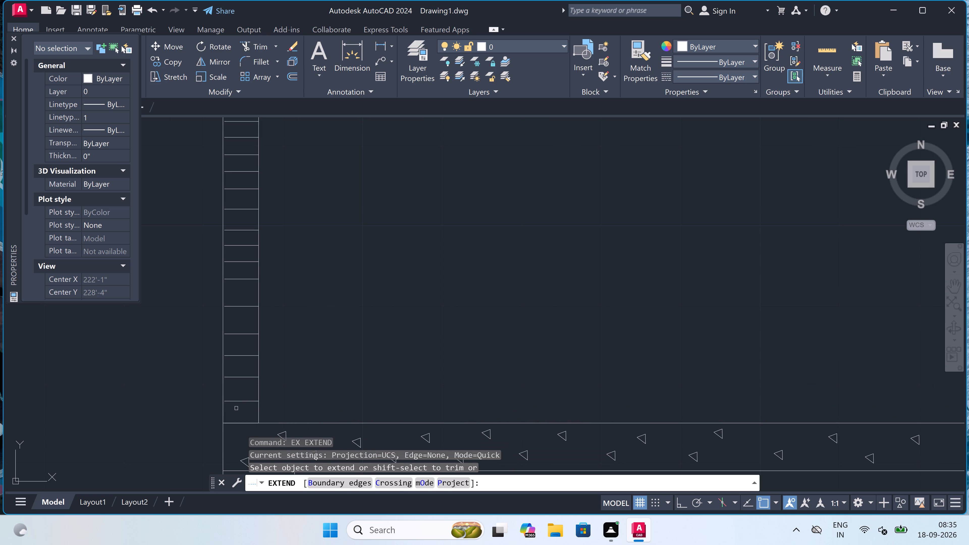
left_click(236, 408)
scroll(246, 333, "down", 3)
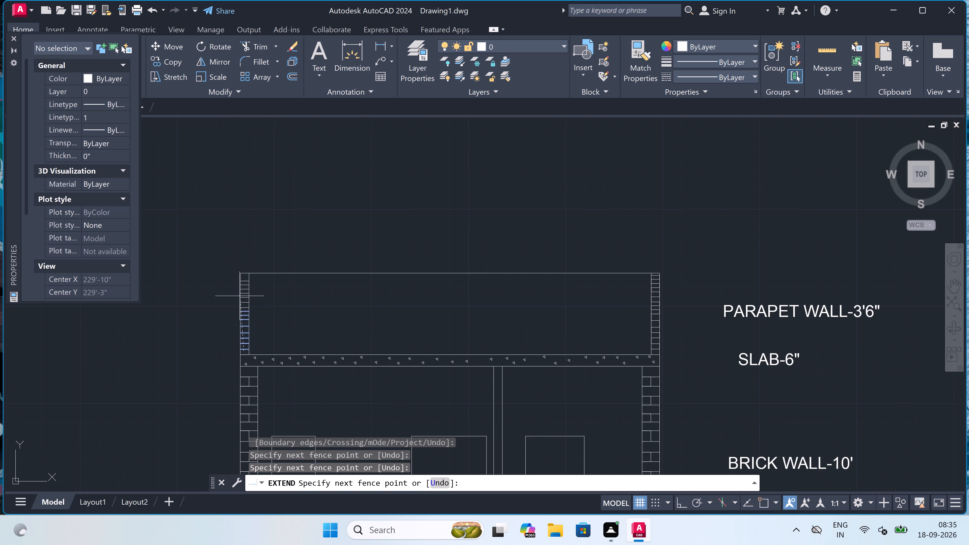
scroll(241, 285, "up", 3)
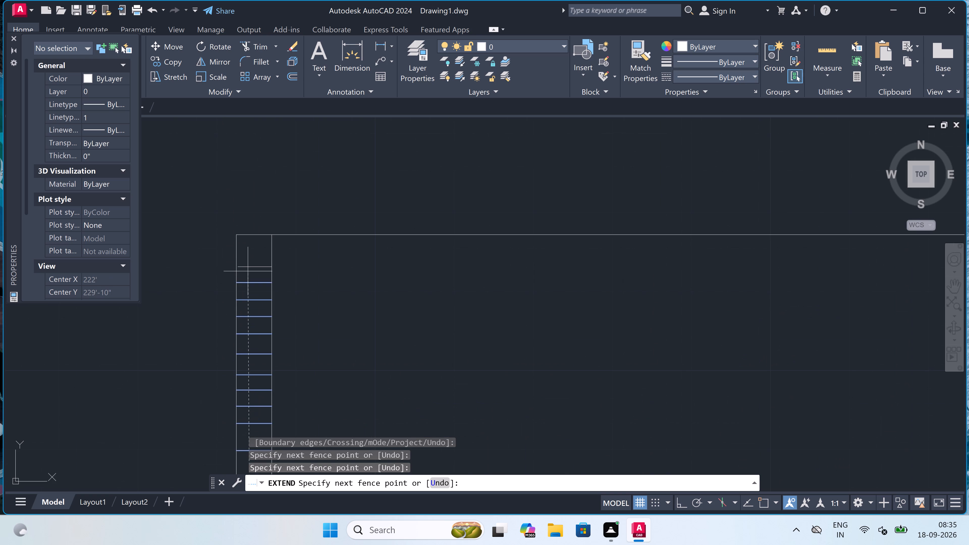
left_click(249, 261)
scroll(249, 261, "down", 1)
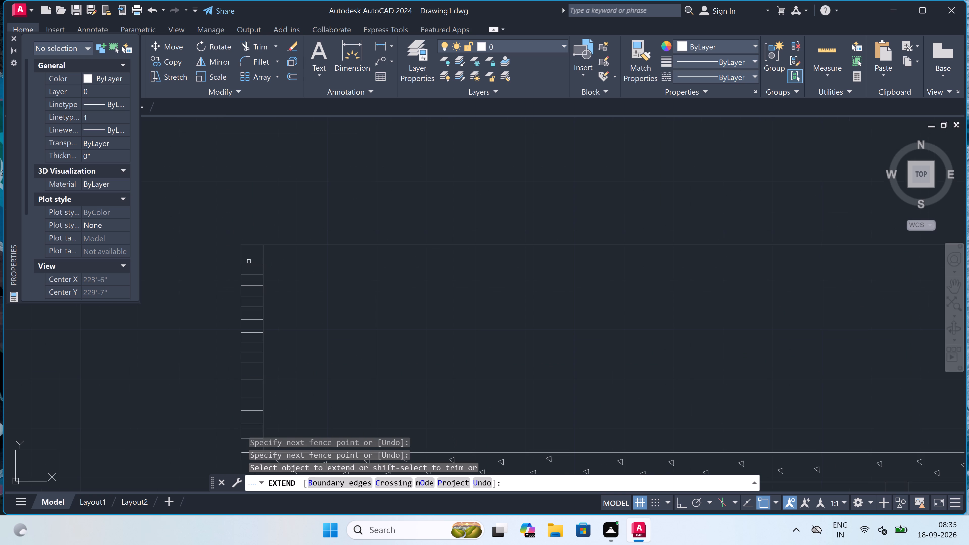
key("Escape")
Draw a horizontal course line across the left parapet wall just below its top edge, with Ortho on.
scroll(249, 261, "down", 3)
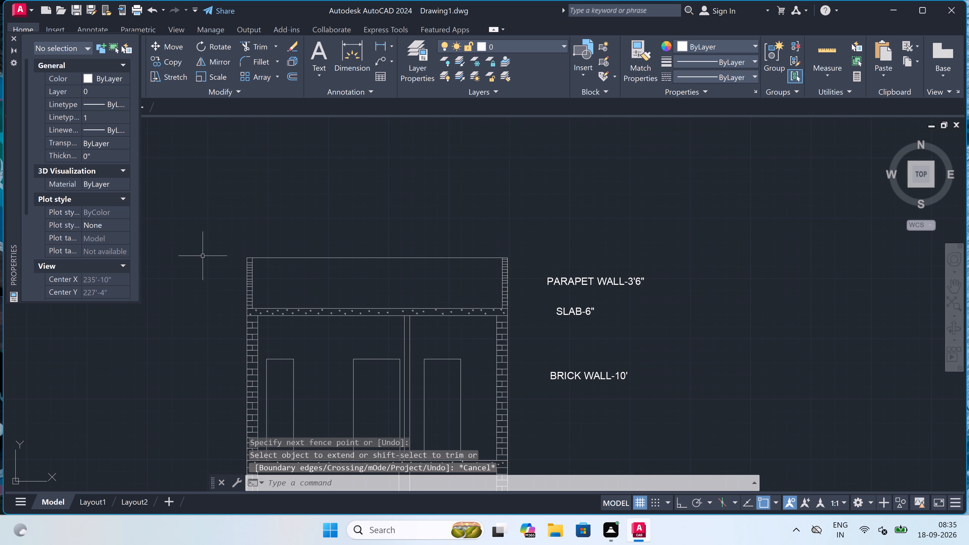
scroll(189, 243, "up", 2)
scroll(301, 275, "up", 2)
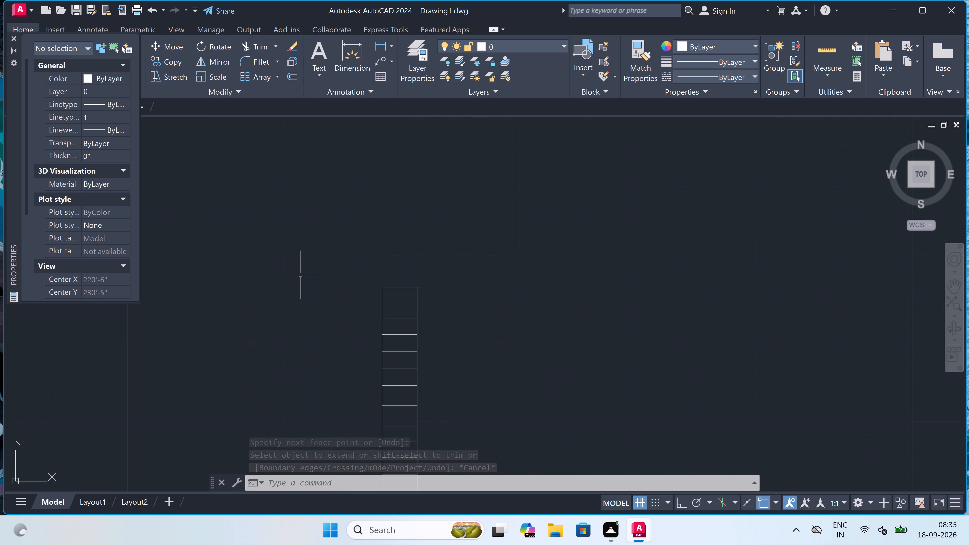
key("l")
key("space")
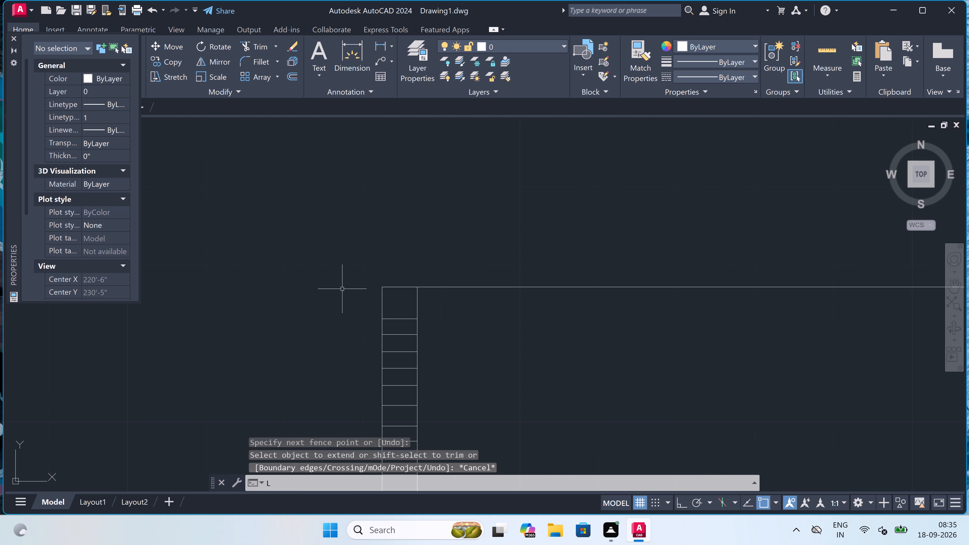
left_click(417, 299)
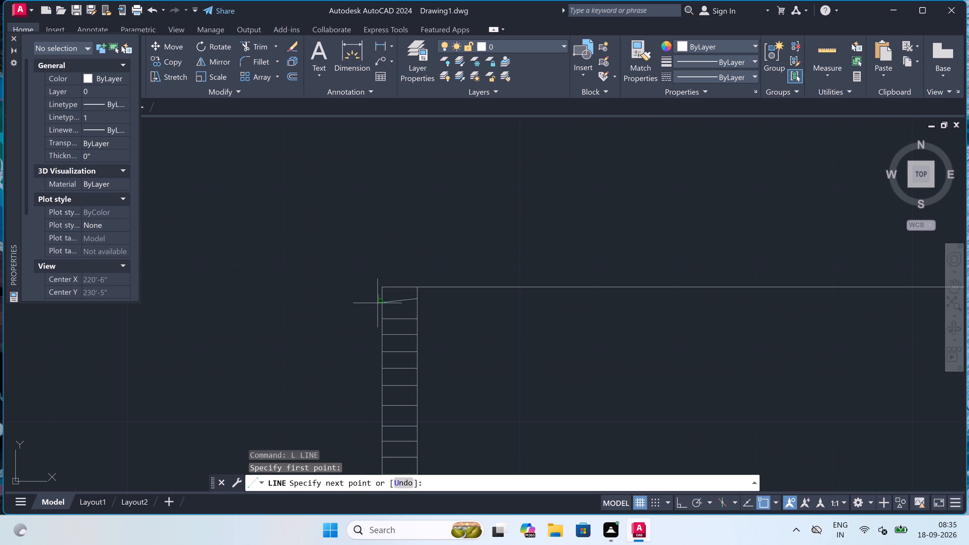
key("F8")
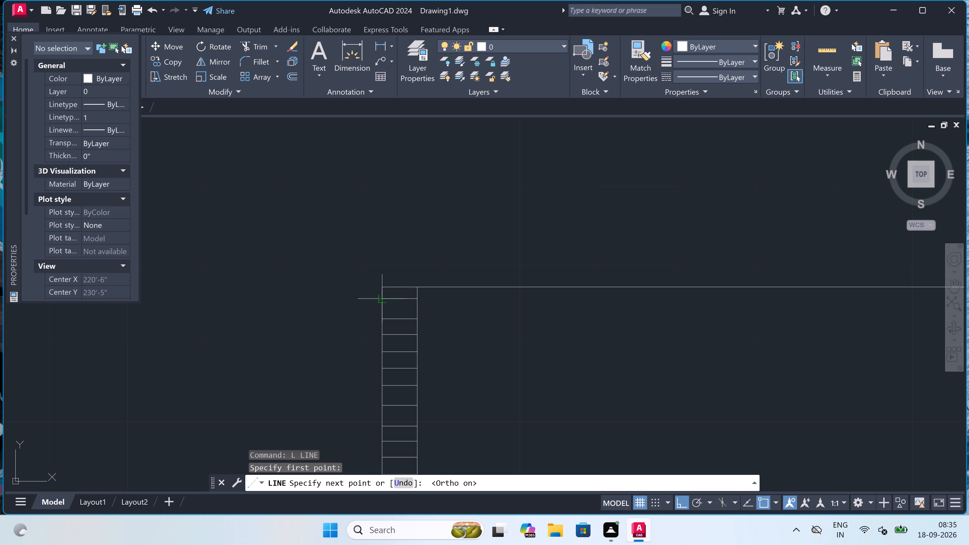
left_click(380, 297)
key("Escape")
Draw a horizontal leader line from the right parapet wall's outer edge to just before the PARAPET WALL-3'6" label.
scroll(335, 285, "down", 3)
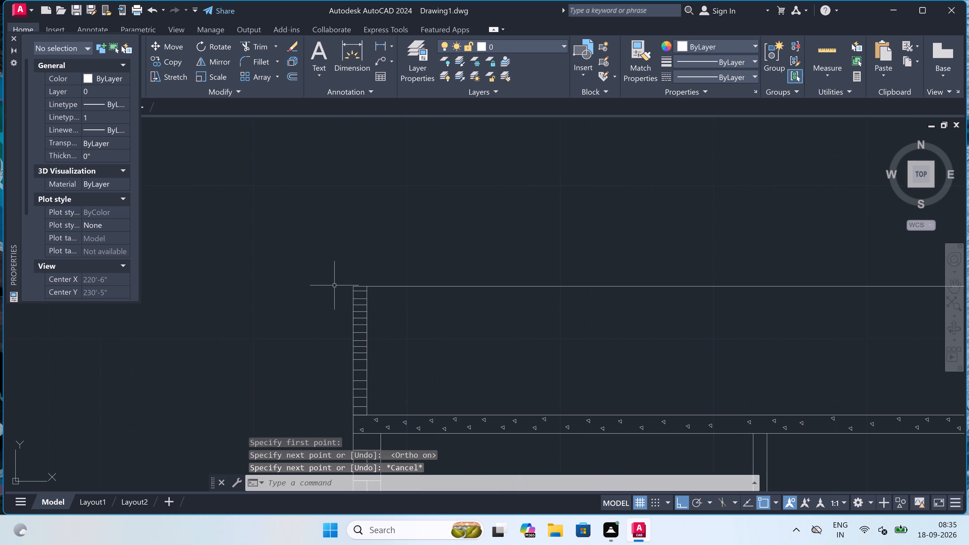
scroll(334, 285, "down", 3)
scroll(435, 302, "up", 2)
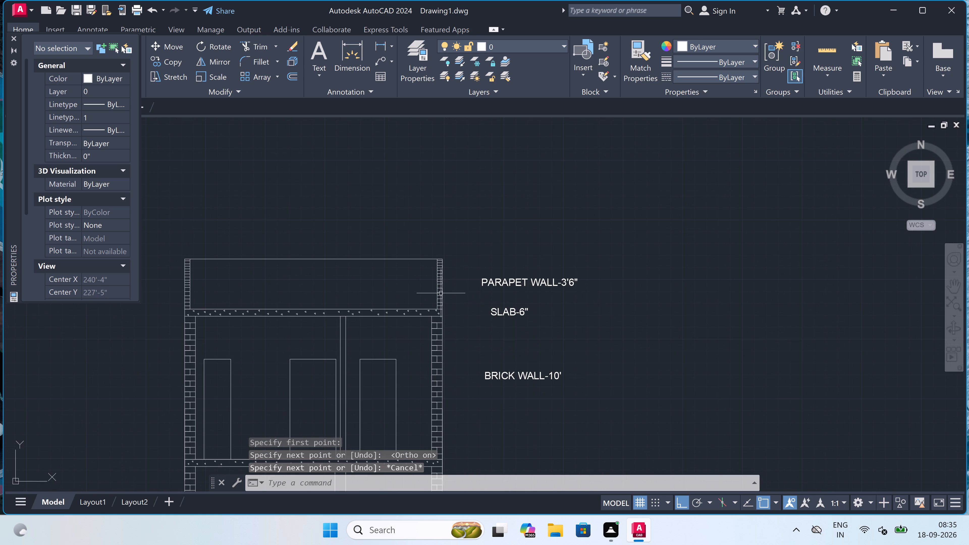
scroll(470, 281, "up", 1)
key("space")
scroll(419, 275, "up", 2)
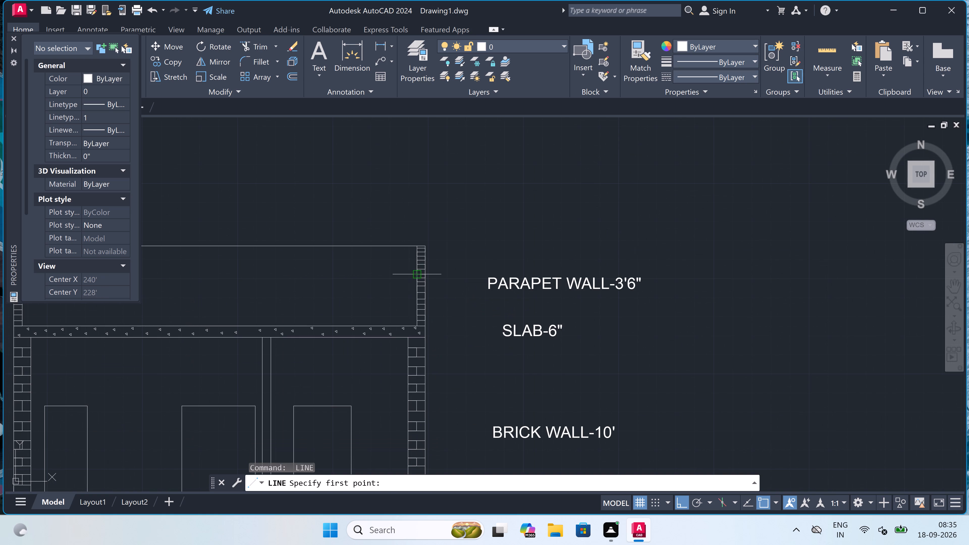
left_click(435, 290)
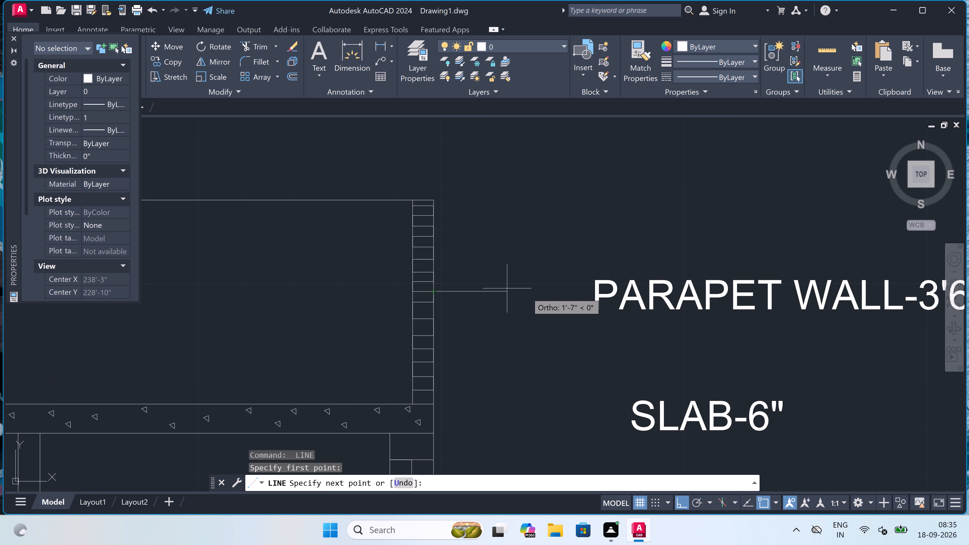
left_click(567, 293)
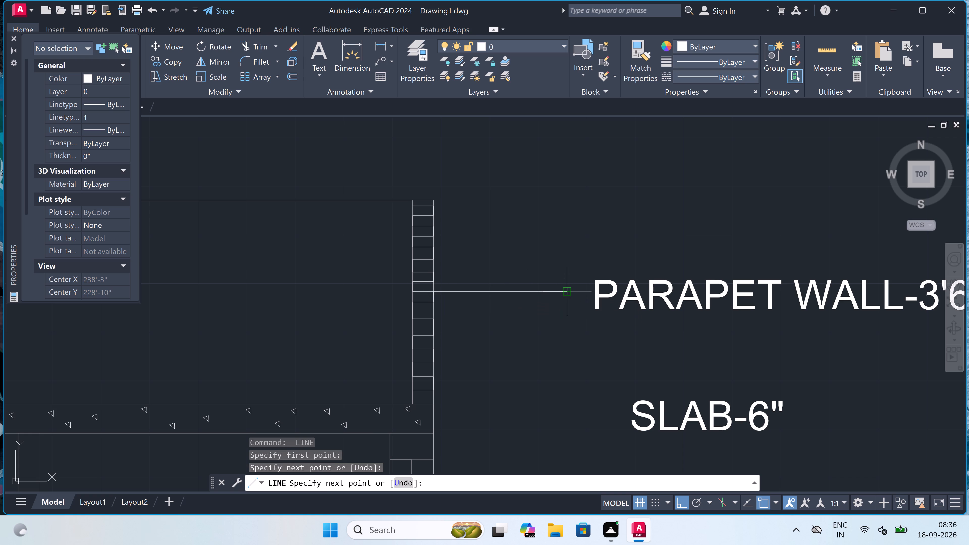
key("Escape")
Draw a horizontal leader line about 2'-9" long from inside the roof slab's right end to just before the SLAB-6" label.
key("space")
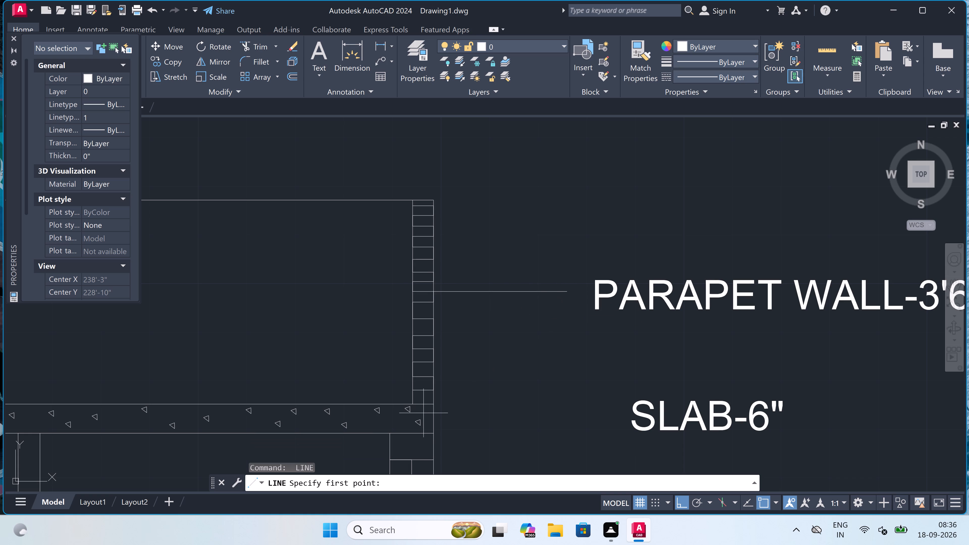
left_click(421, 413)
left_click(580, 418)
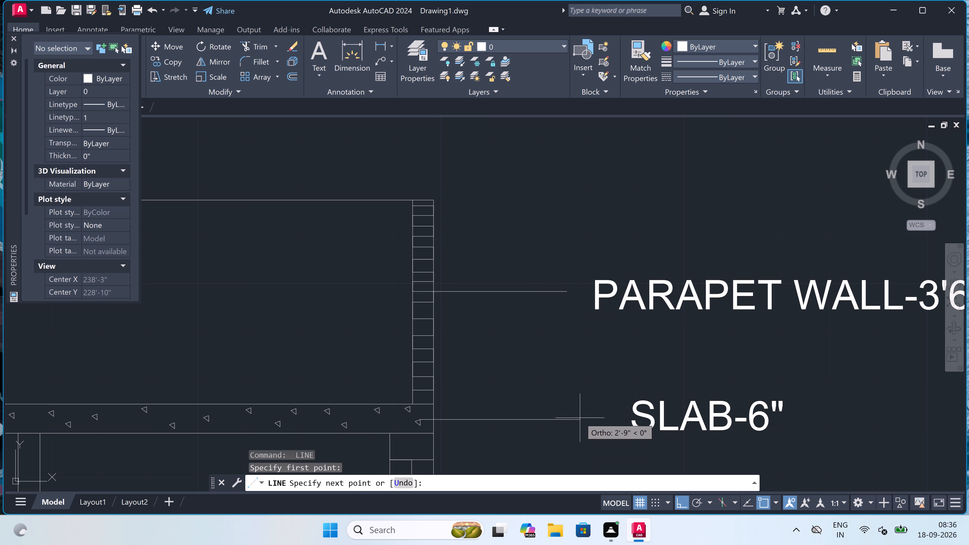
key("Escape")
Draw a horizontal leader line about 2'-6" long from the upper-floor right brick wall's outer face towards the BRICK WALL-10' label.
scroll(544, 364, "down", 7)
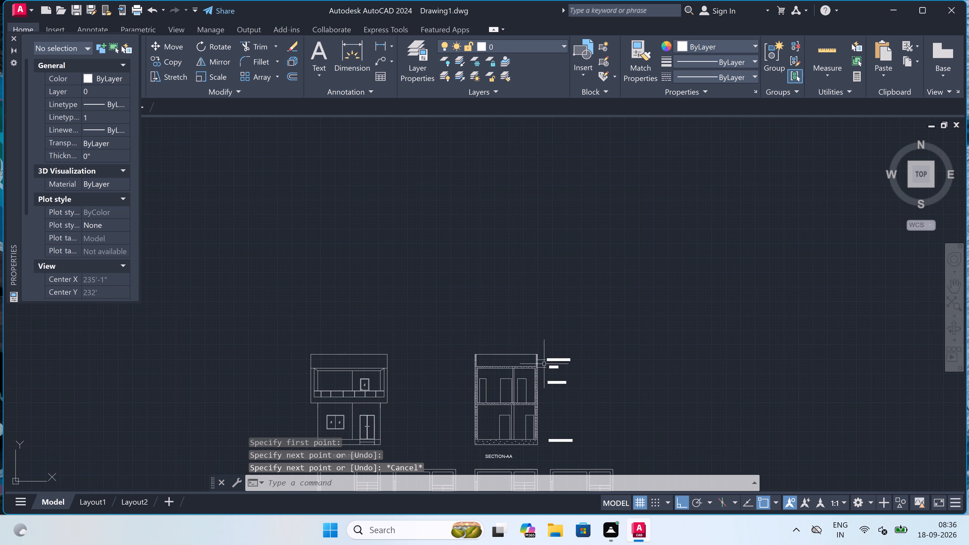
scroll(542, 397, "up", 3)
scroll(525, 323, "up", 2)
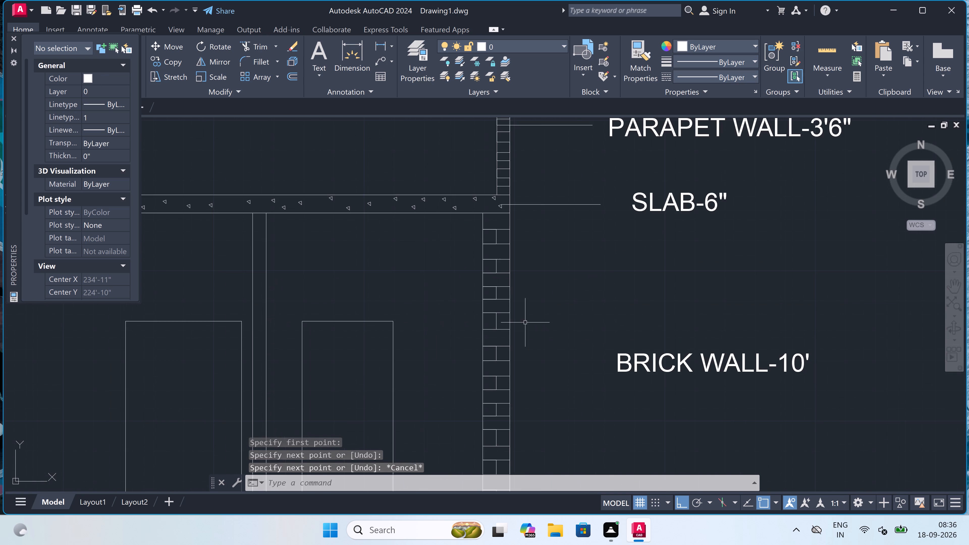
key("space")
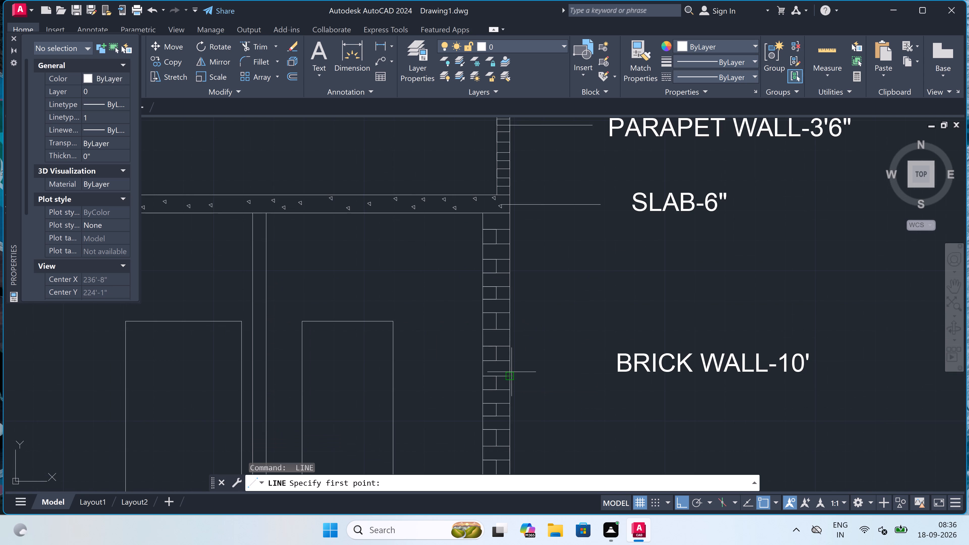
left_click_drag(510, 364, 510, 370)
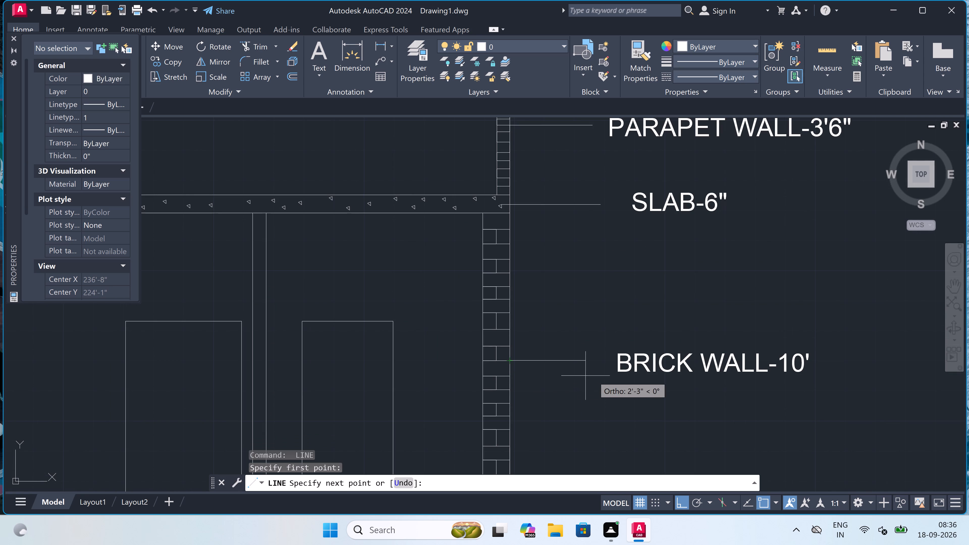
left_click(599, 358)
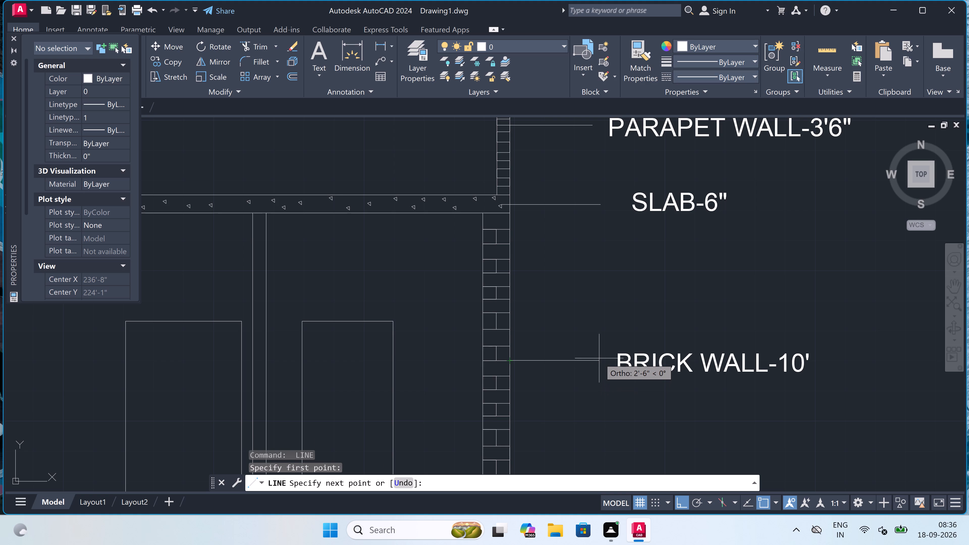
key("Escape")
Draw a horizontal leader line from inside the ground slab's right end to just before the GROUND LEVEL-1'6" label.
scroll(568, 324, "down", 7)
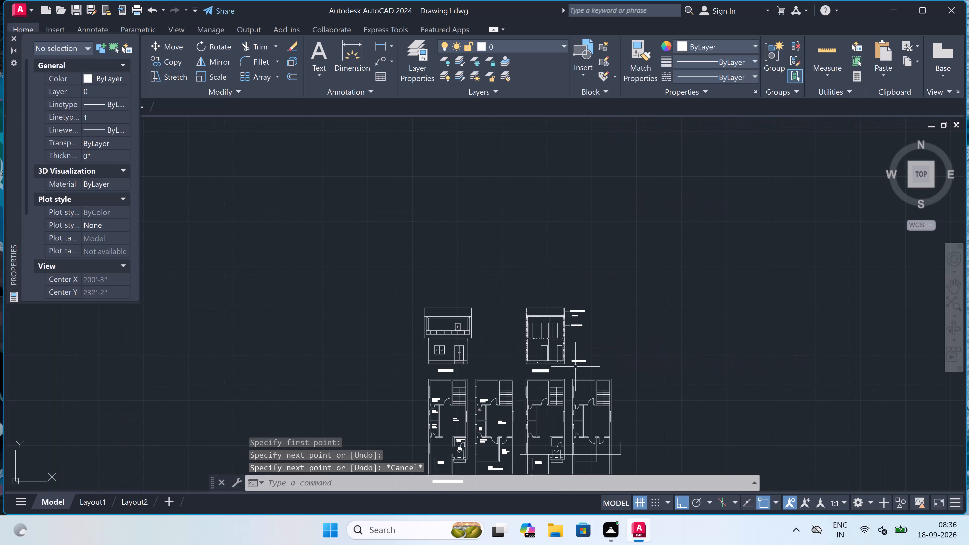
scroll(571, 354, "up", 4)
scroll(550, 403, "up", 1)
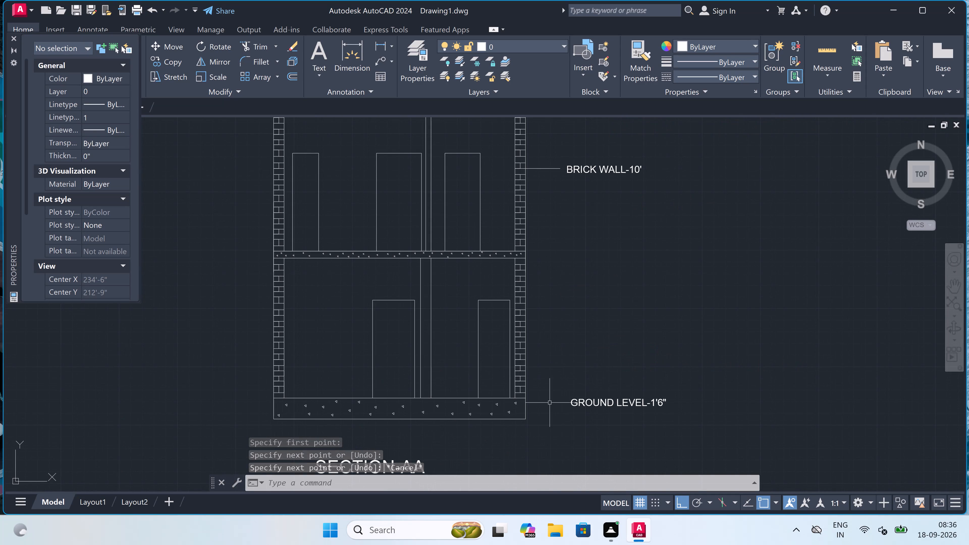
scroll(550, 403, "up", 1)
key("space")
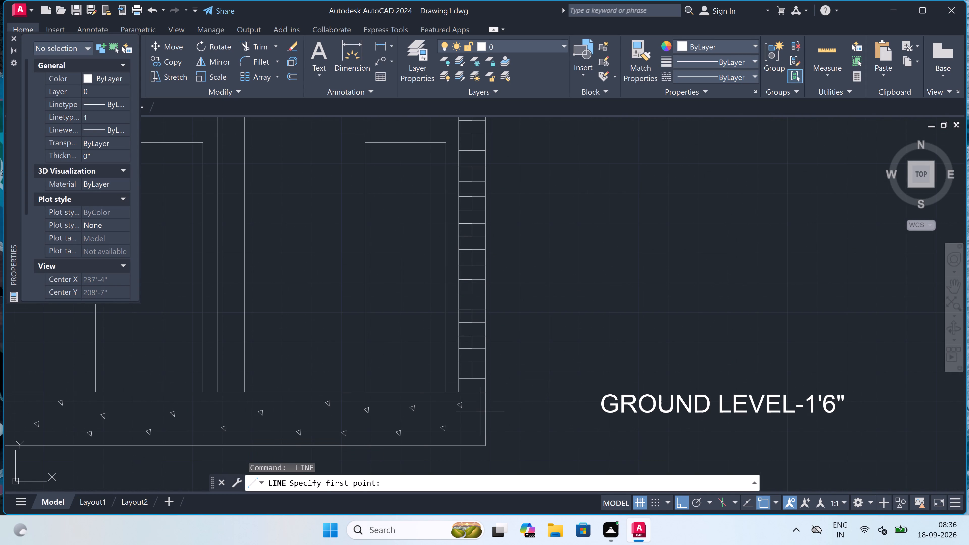
left_click(478, 411)
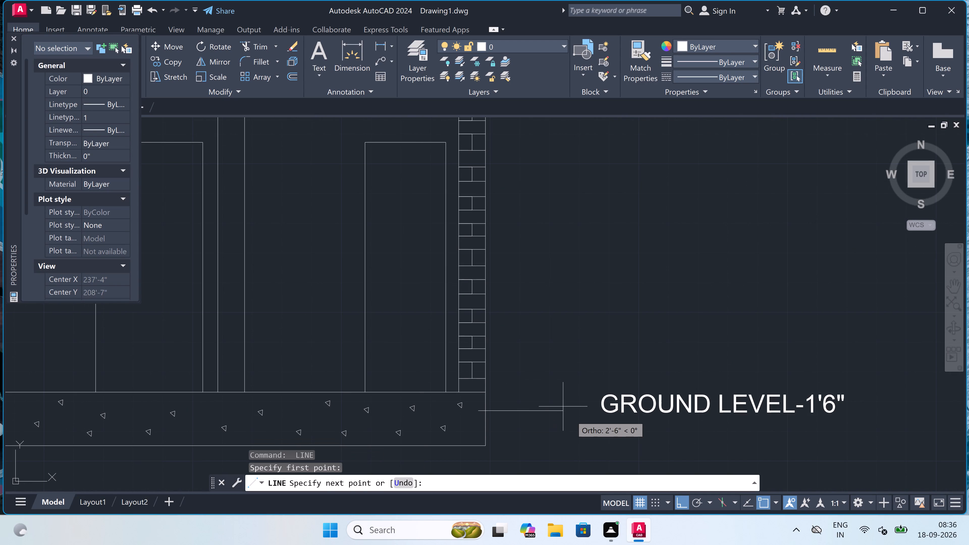
left_click(572, 407)
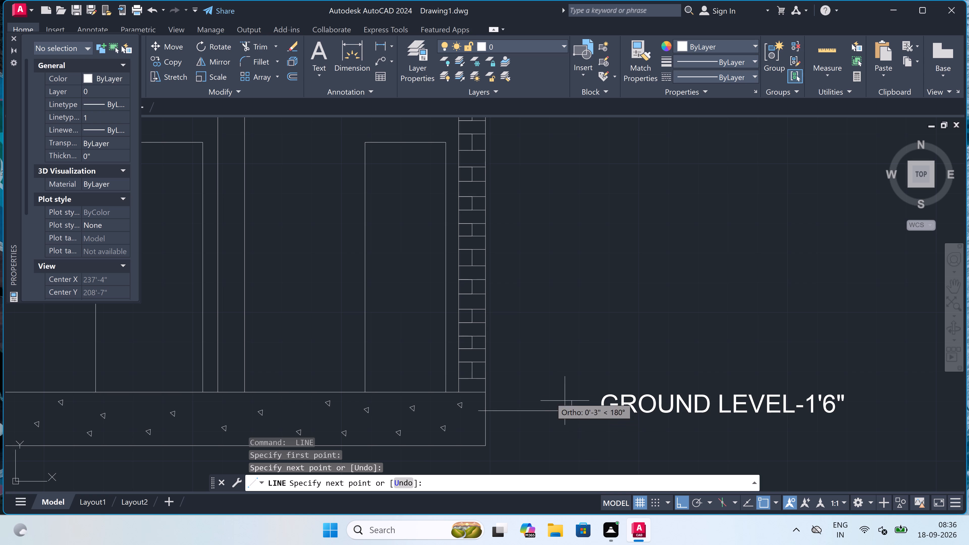
key("Escape")
Review the whole drawing set, checking the elevation, the labelled SECTION-AA and the floor plans together.
scroll(532, 371, "down", 5)
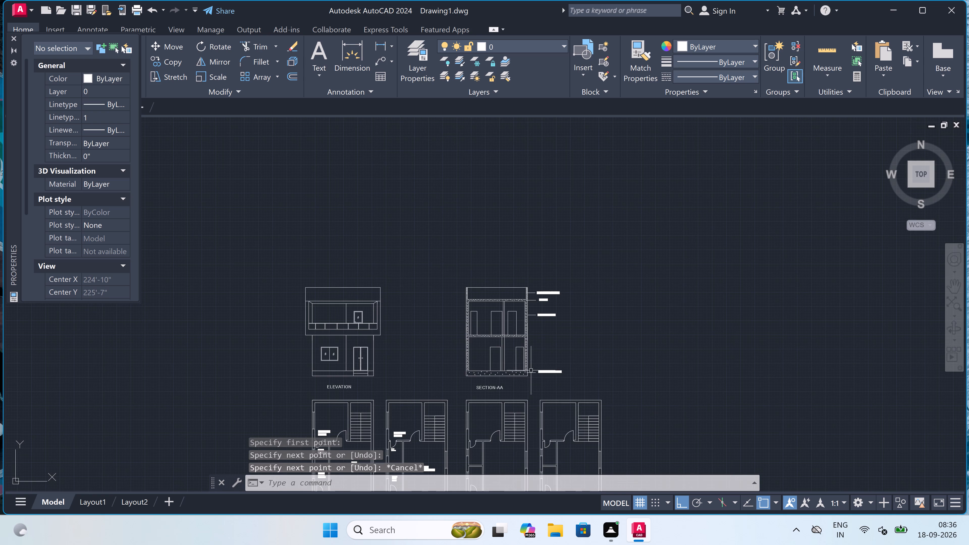
scroll(526, 385, "up", 1)
scroll(507, 322, "down", 5)
scroll(503, 361, "up", 2)
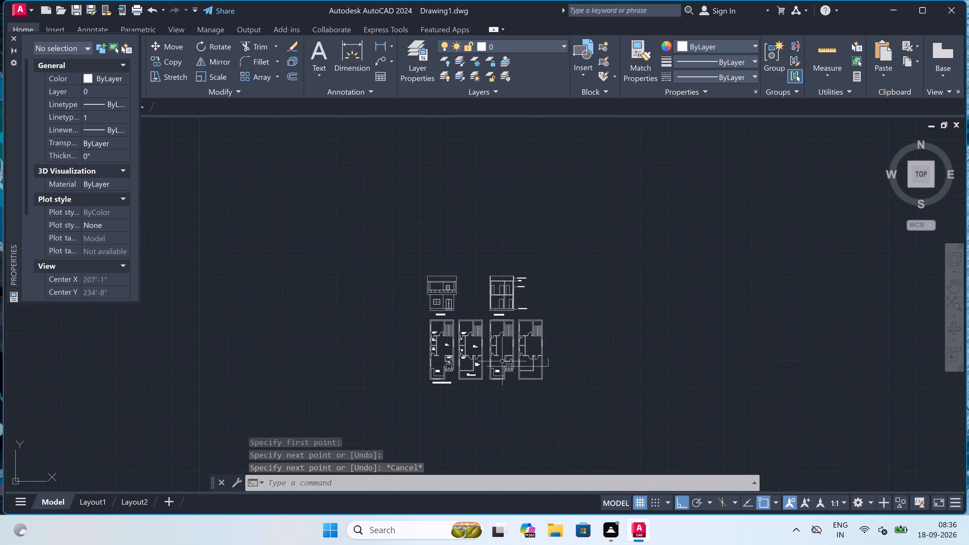
scroll(502, 361, "up", 1)
scroll(502, 363, "down", 2)
scroll(510, 322, "up", 2)
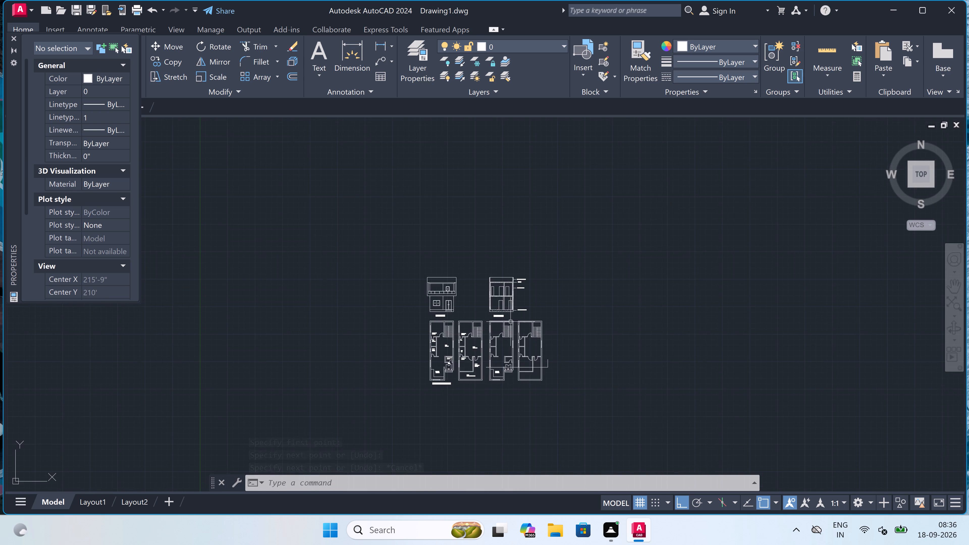
scroll(510, 322, "up", 1)
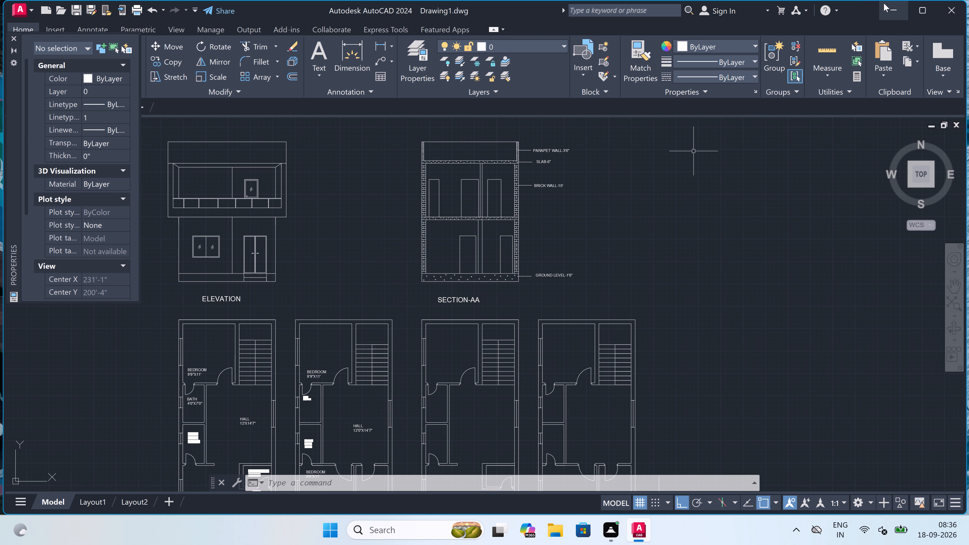
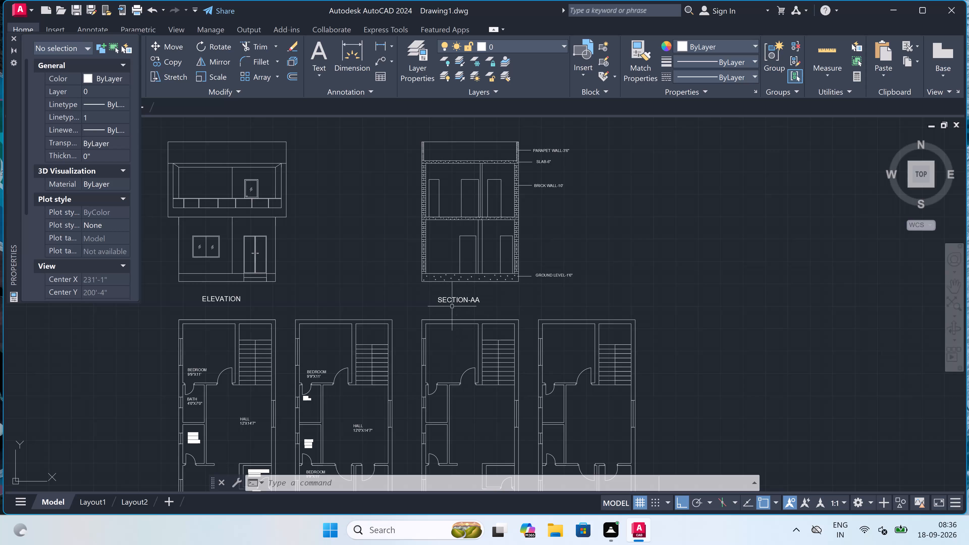
Copy the ground-floor right wall's brick pattern onto the ground-floor interior wall in SECTION-AA, aligning it with the wall's lower-left corner.
scroll(477, 258, "up", 3)
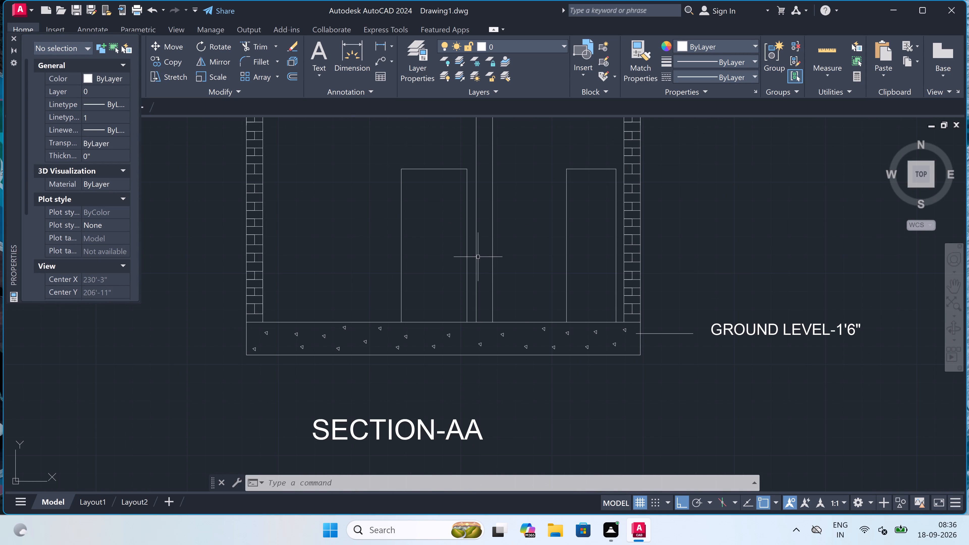
scroll(478, 257, "down", 2)
scroll(484, 190, "up", 3)
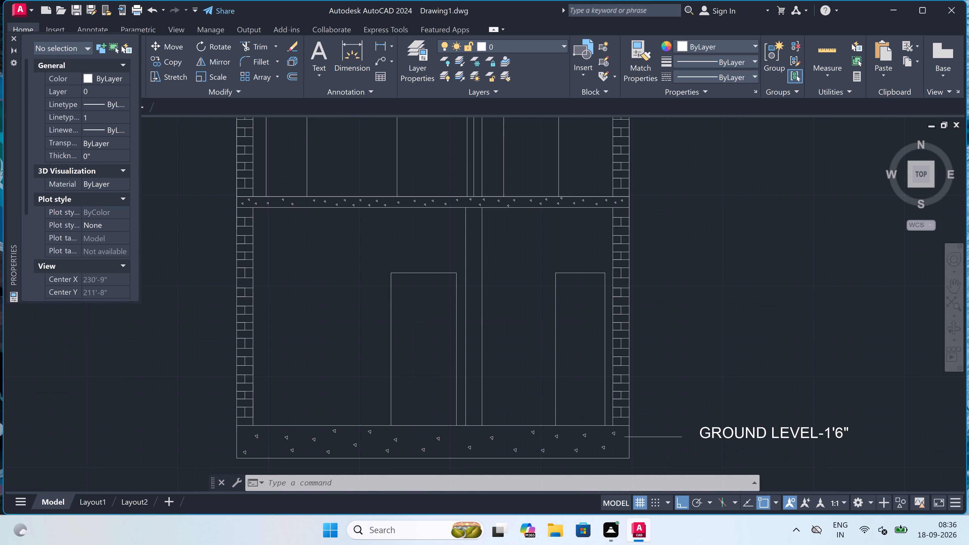
scroll(665, 264, "down", 2)
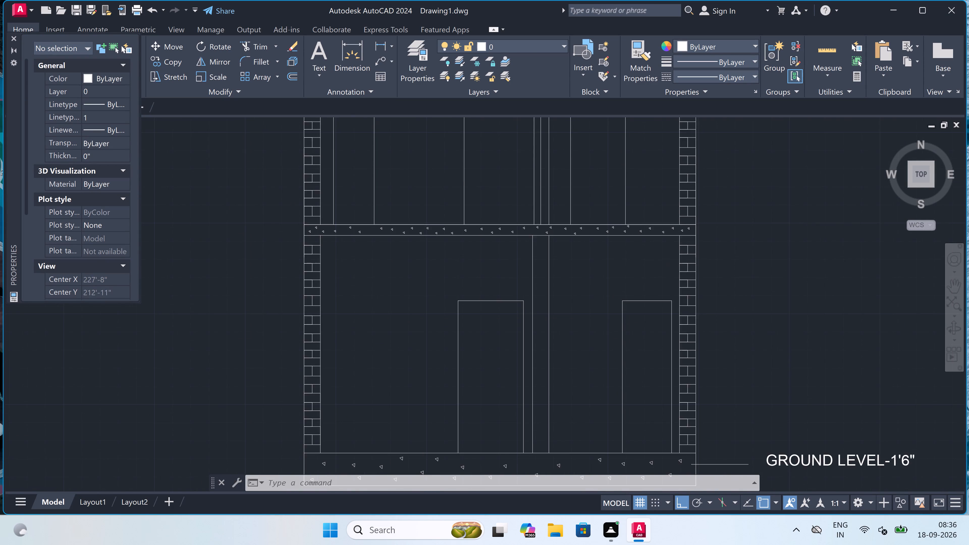
scroll(672, 259, "up", 1)
scroll(691, 245, "up", 2)
left_click_drag(691, 241, 689, 244)
scroll(678, 288, "down", 2)
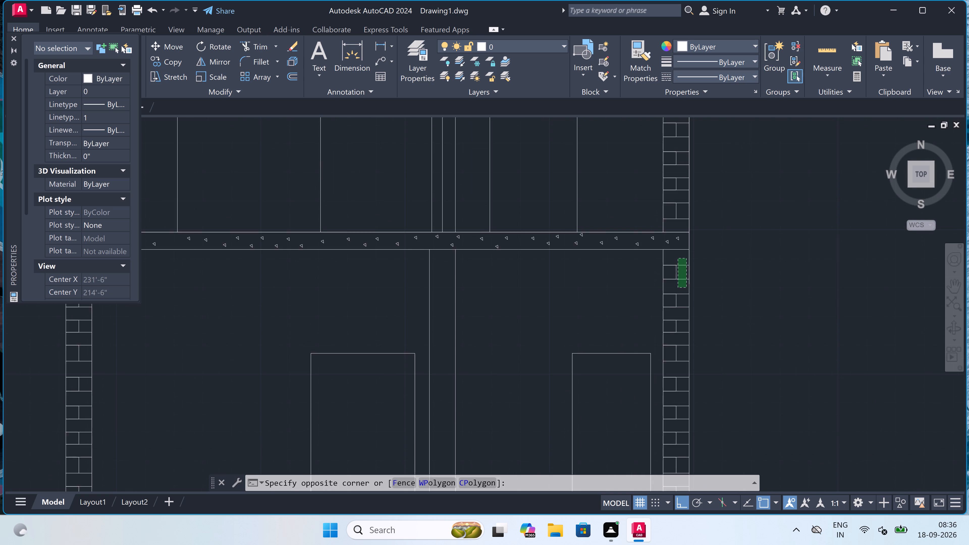
scroll(678, 287, "down", 2)
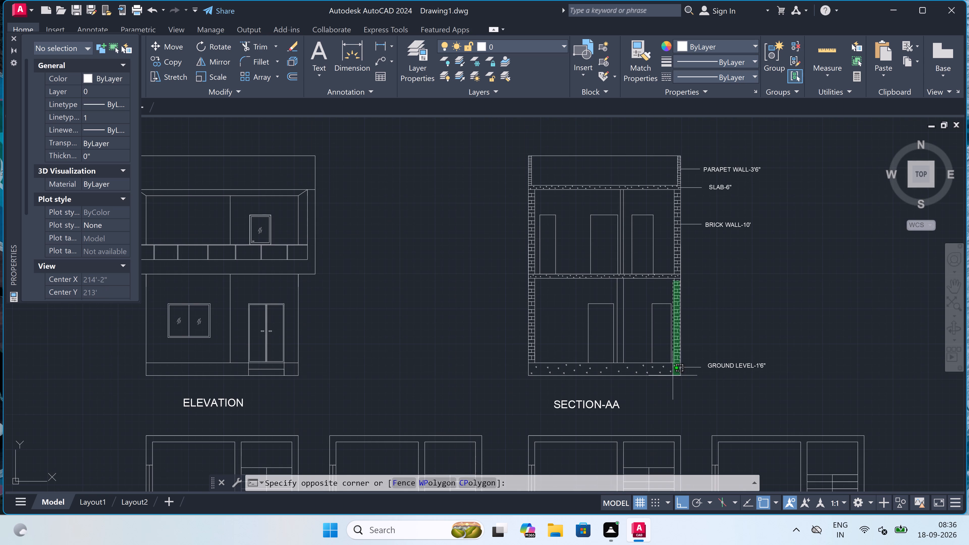
scroll(673, 374, "up", 3)
scroll(676, 312, "up", 3)
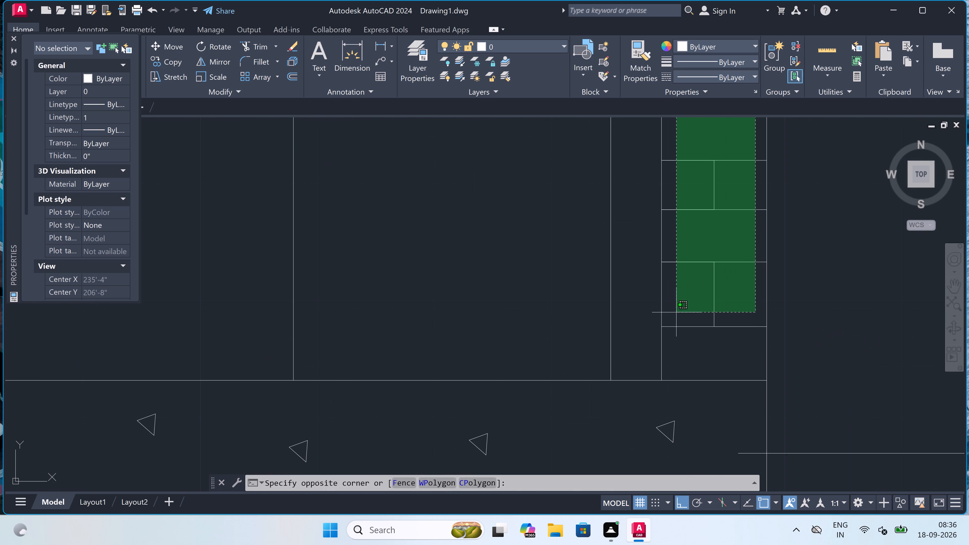
left_click(680, 340)
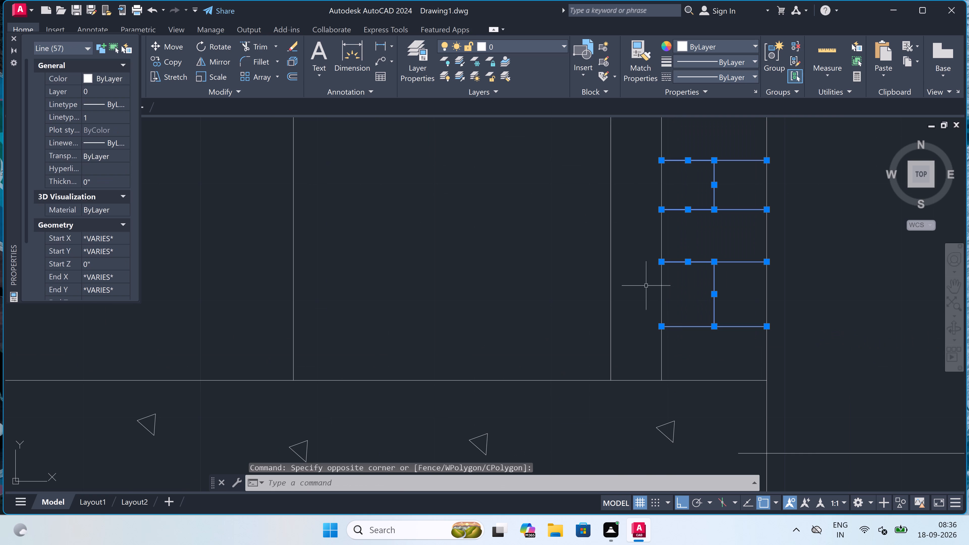
left_click(163, 59)
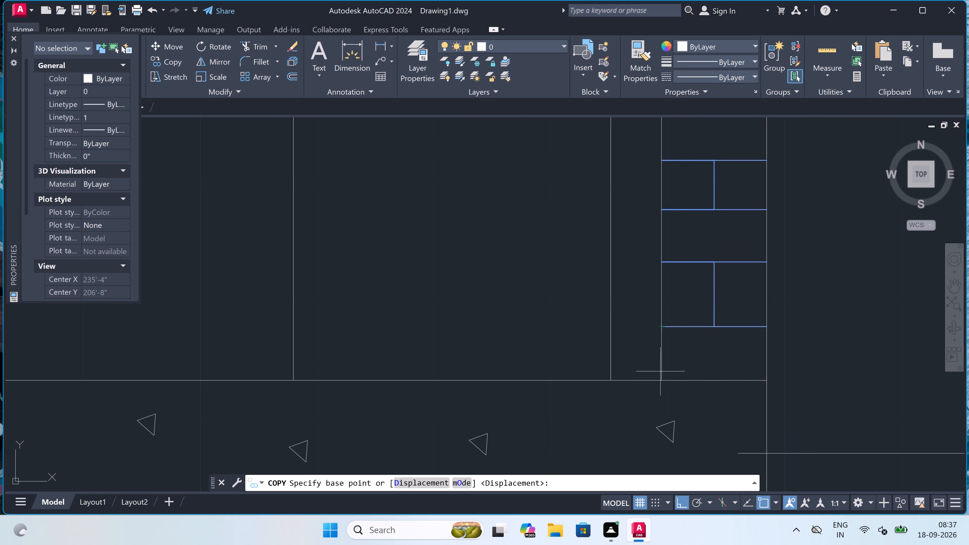
left_click_drag(660, 380, 660, 378)
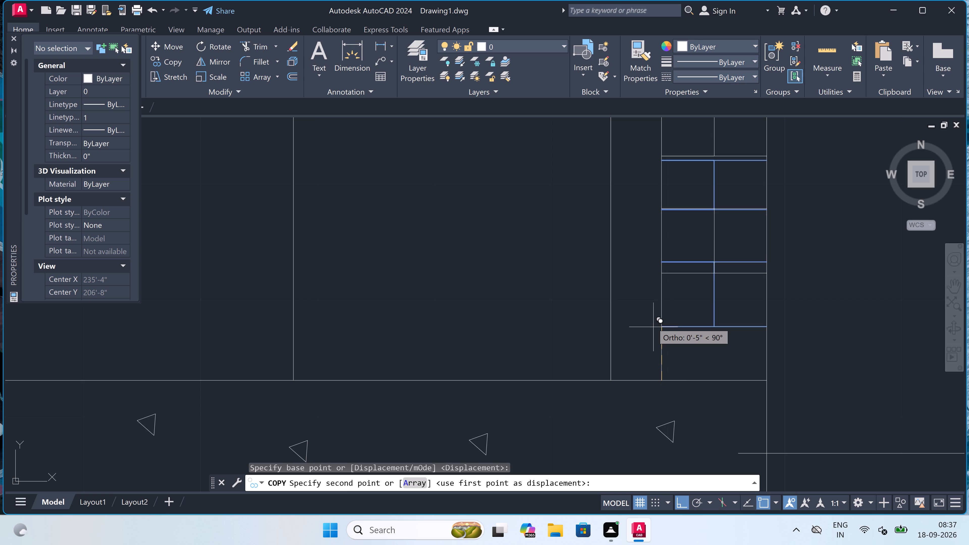
key("F8")
scroll(652, 323, "down", 3)
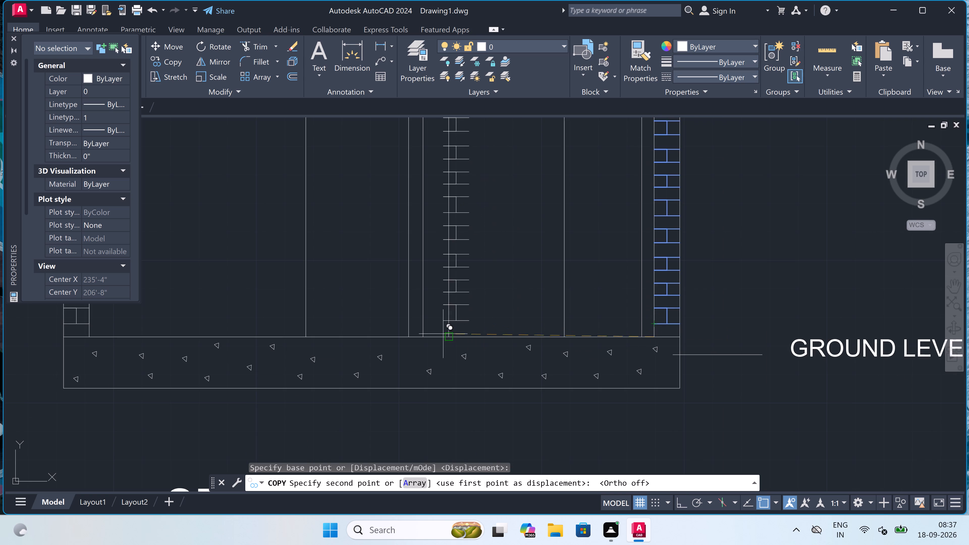
scroll(425, 332, "up", 3)
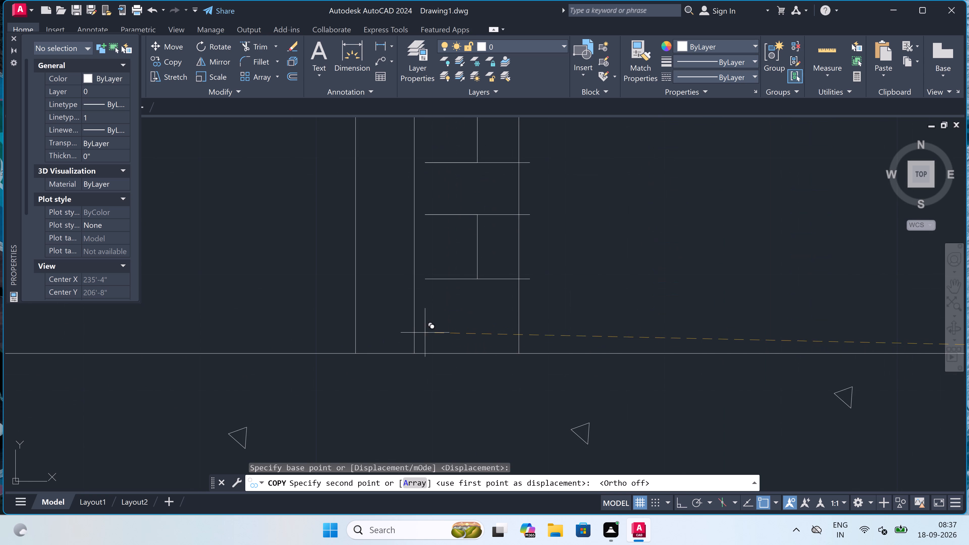
left_click(415, 354)
scroll(417, 354, "down", 2)
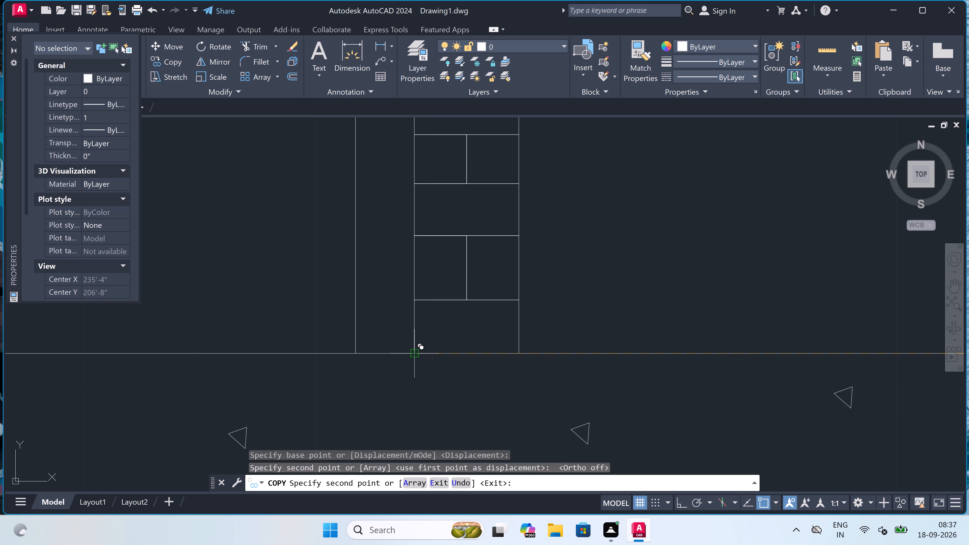
scroll(417, 355, "down", 6)
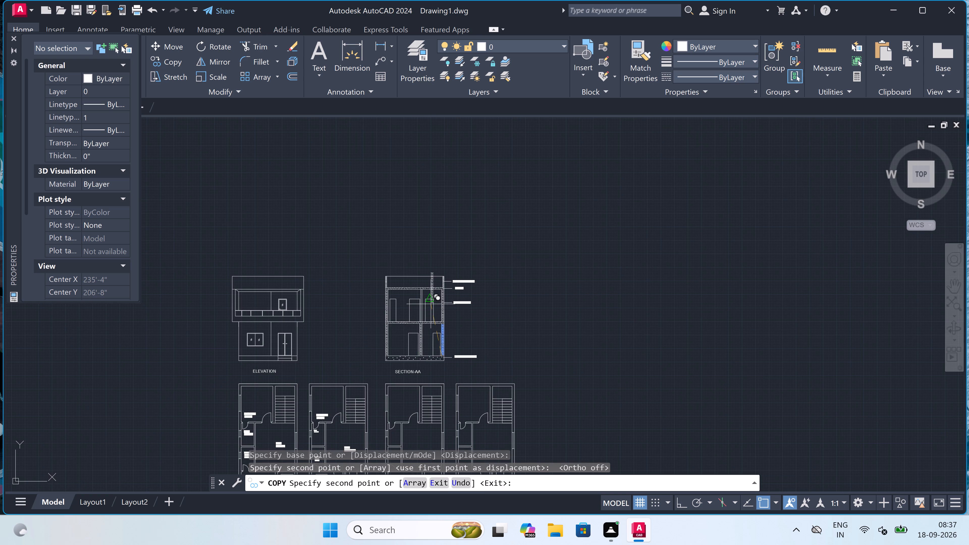
key("Escape")
Draw the first brick courses at the base of the upper-floor interior wall, with three full-width horizontal joints and one central vertical joint.
scroll(430, 335, "up", 3)
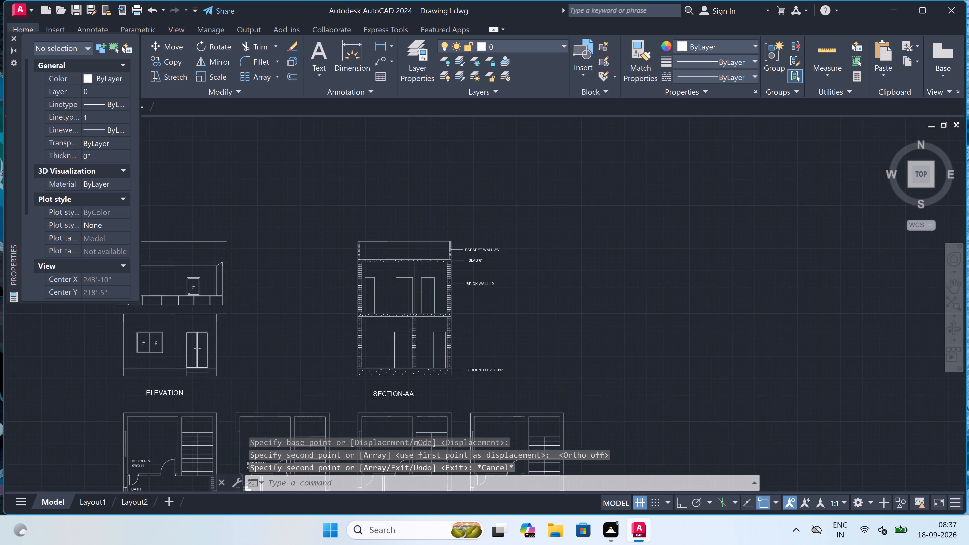
scroll(386, 227, "up", 3)
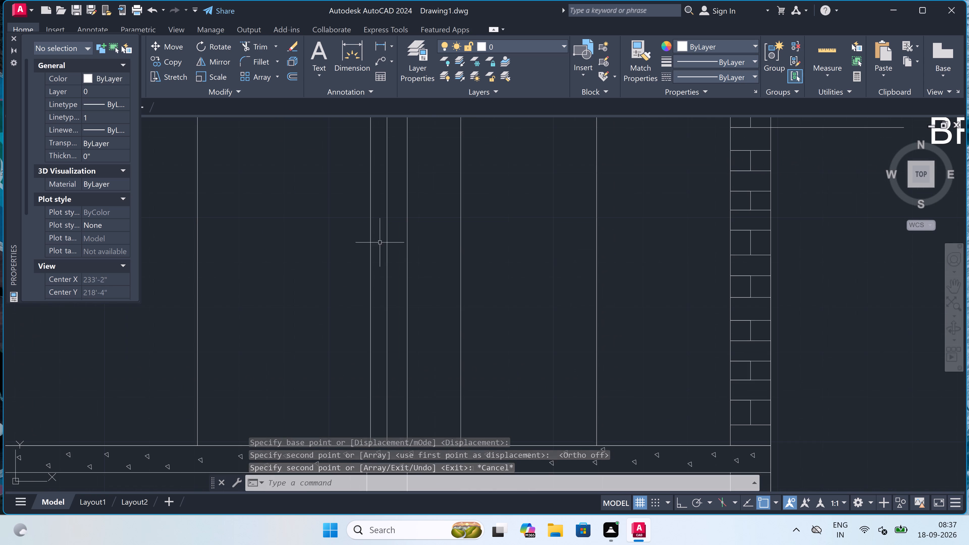
scroll(402, 308, "down", 4)
scroll(403, 324, "up", 2)
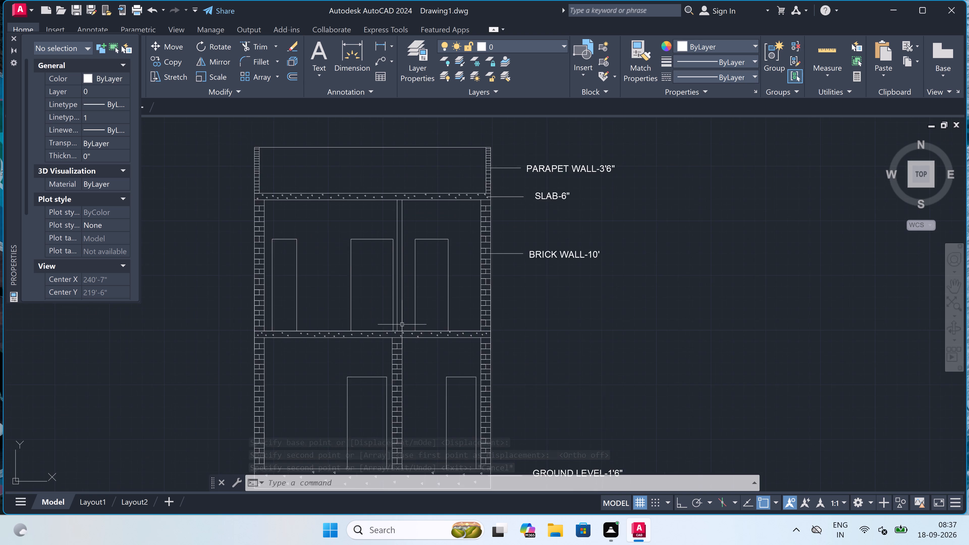
scroll(393, 325, "up", 3)
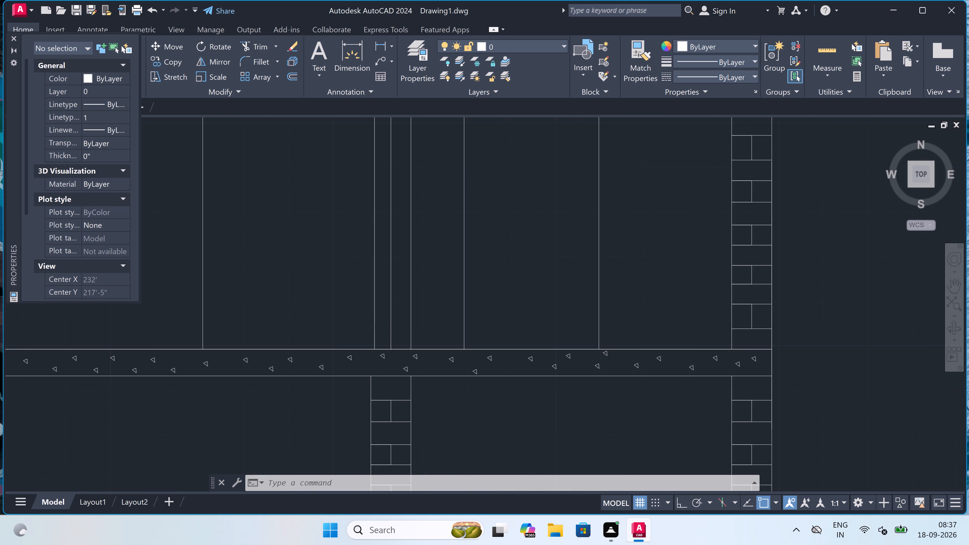
key("l")
key("space")
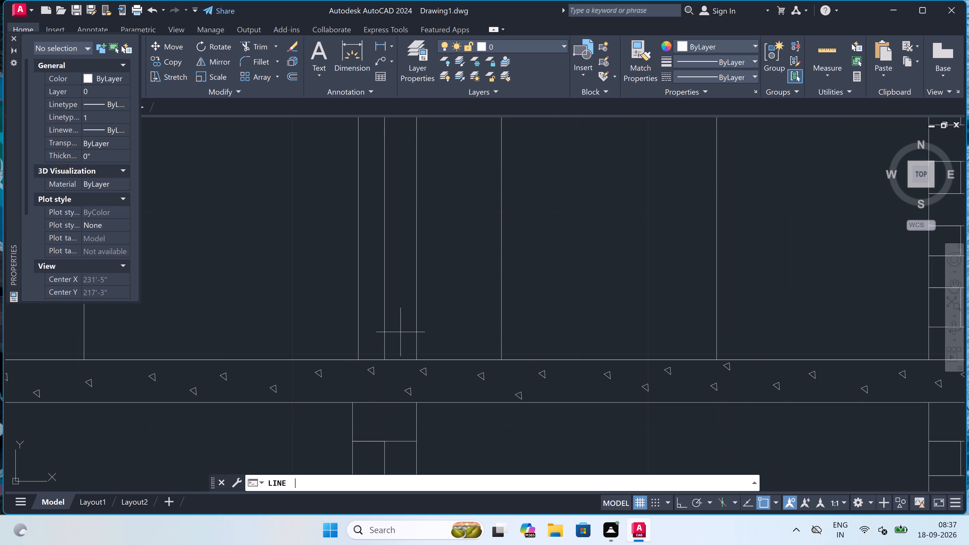
scroll(389, 332, "up", 1)
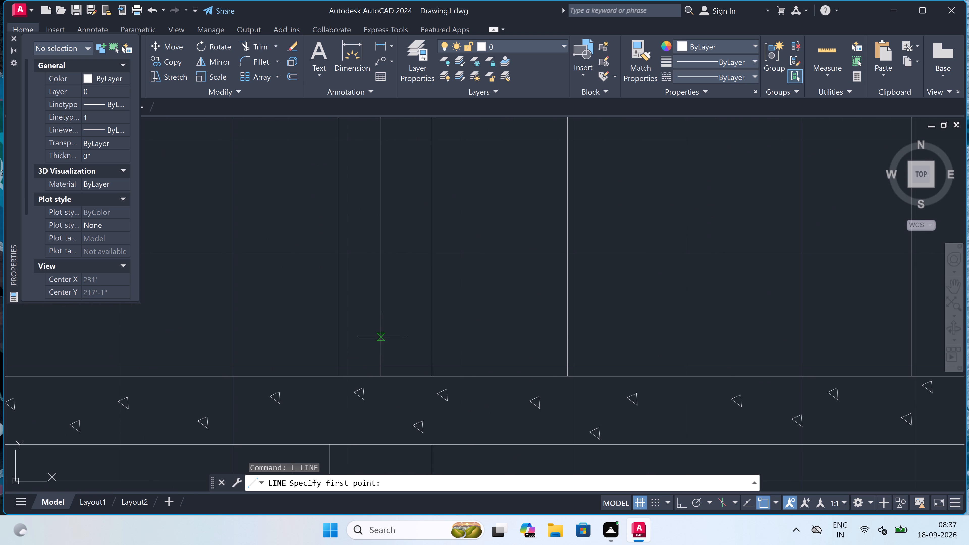
left_click(383, 344)
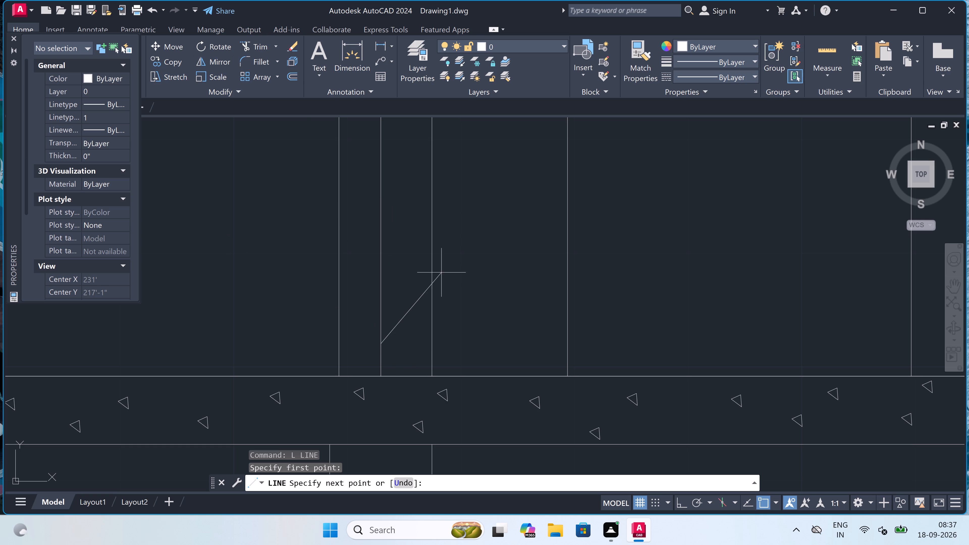
key("F8")
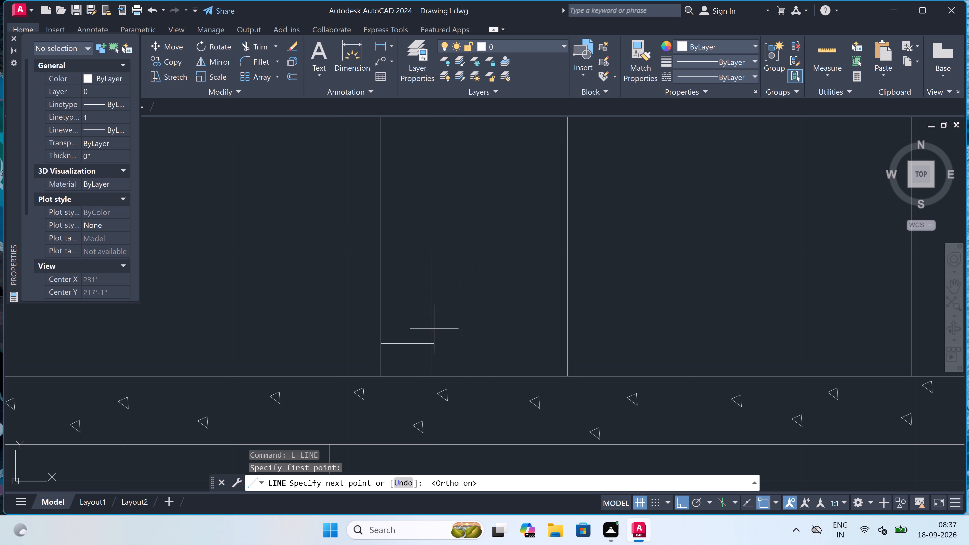
scroll(424, 345, "up", 2)
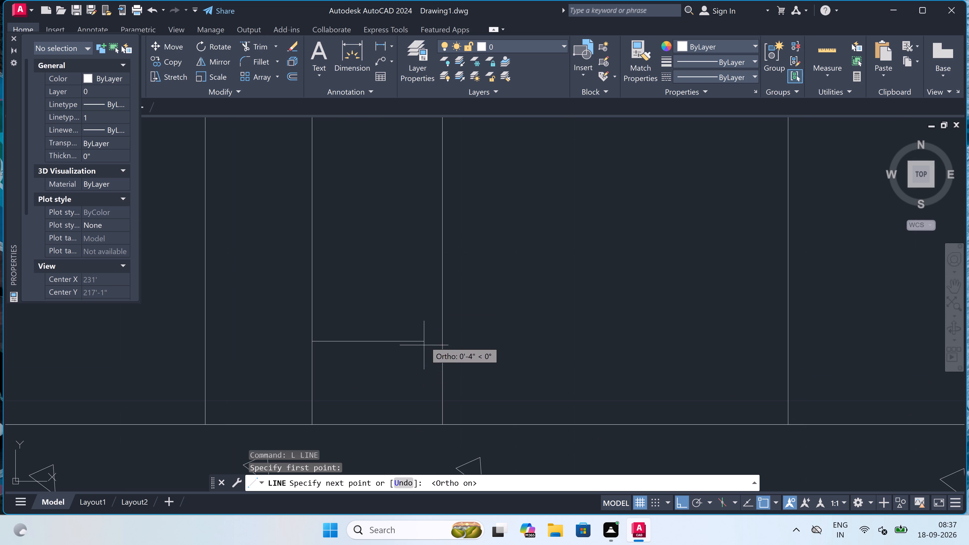
left_click(439, 339)
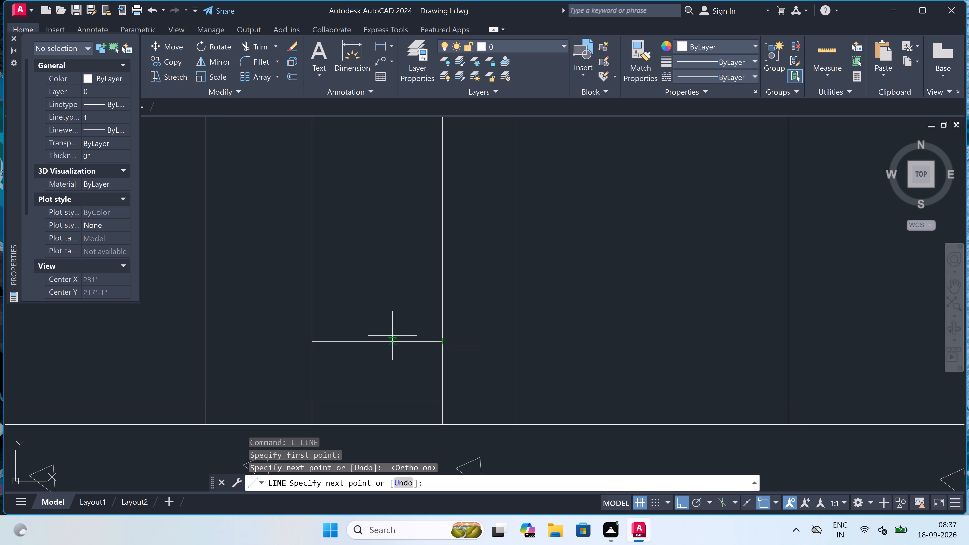
left_click_drag(378, 342, 379, 334)
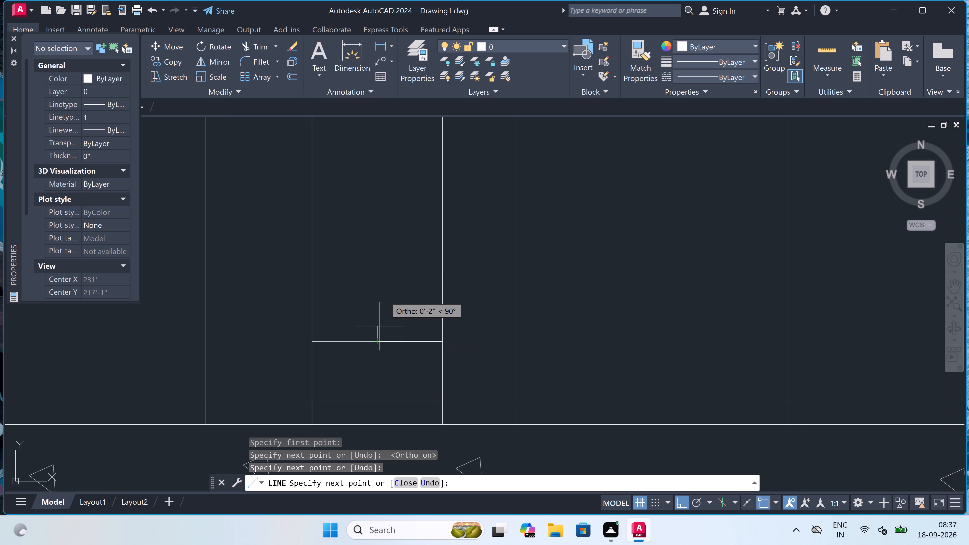
left_click(375, 281)
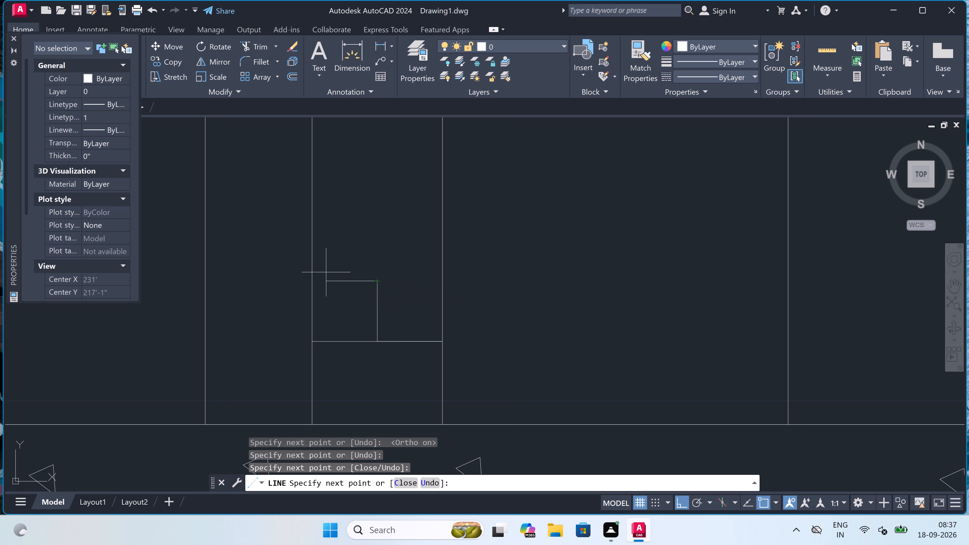
left_click(310, 285)
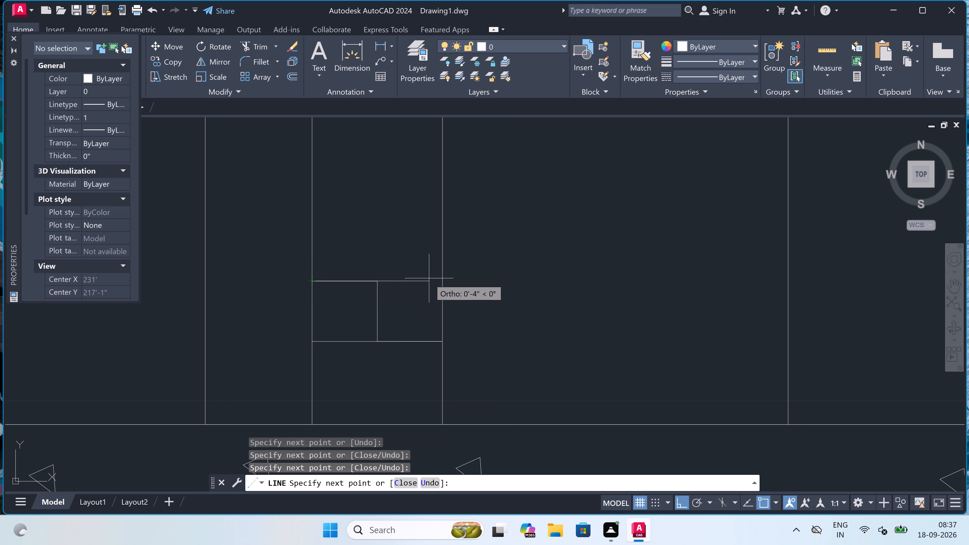
left_click(444, 280)
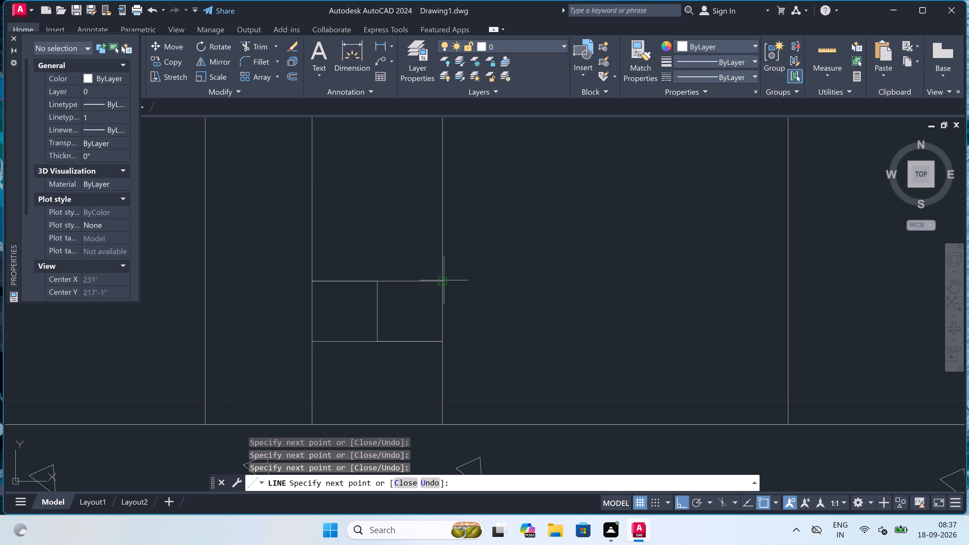
left_click(441, 231)
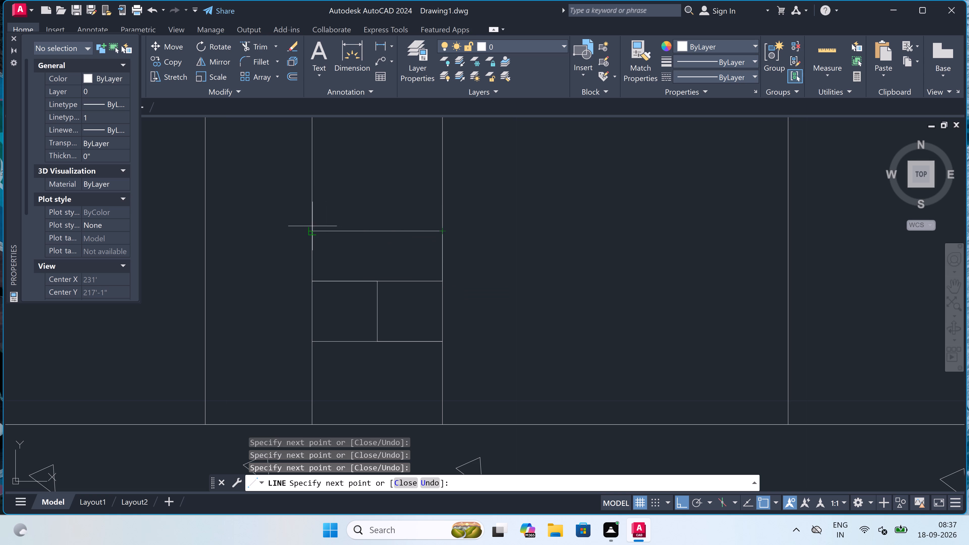
left_click(312, 231)
Continue the brick courses up the upper-floor interior wall with three more full-width horizontal joints and two central vertical joints in alternate courses.
scroll(312, 231, "down", 4)
scroll(318, 208, "up", 2)
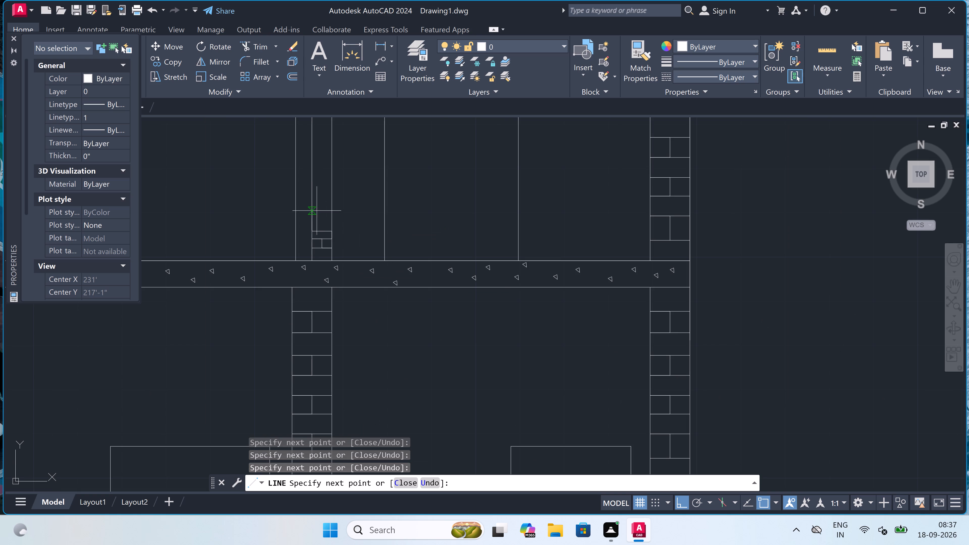
scroll(318, 208, "up", 2)
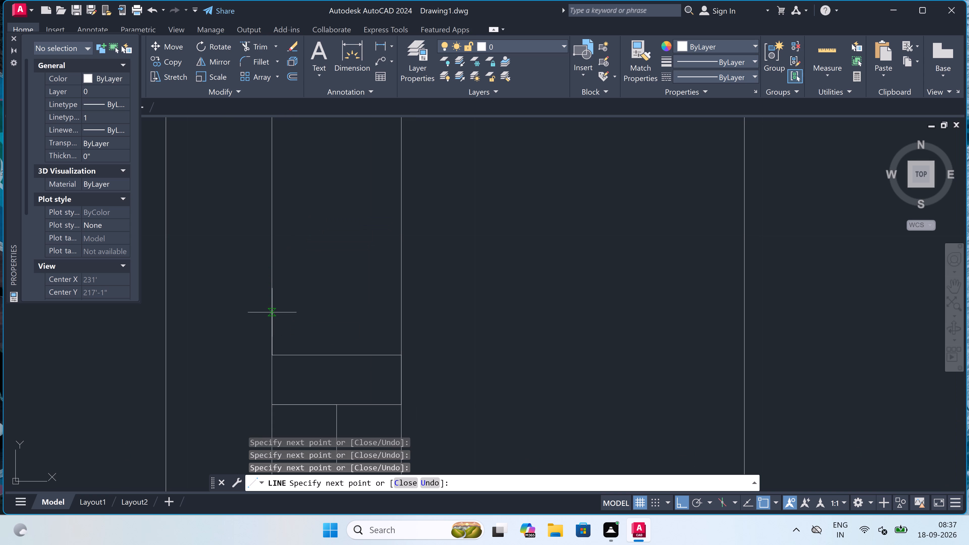
left_click_drag(338, 349, 338, 346)
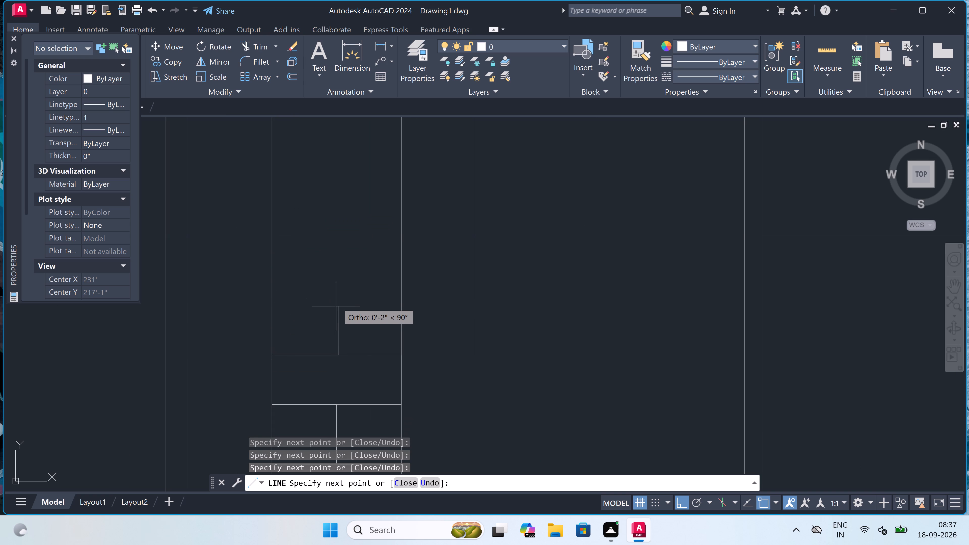
left_click(338, 301)
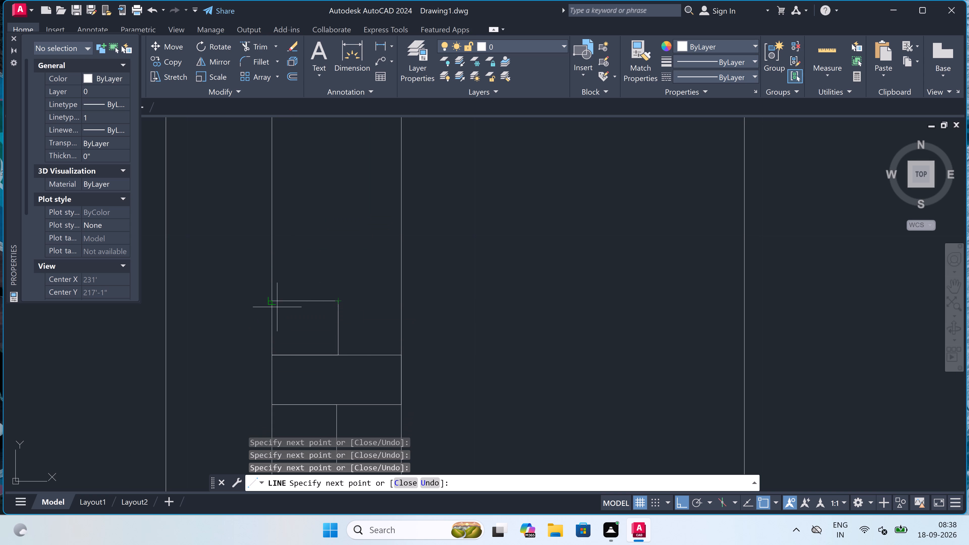
left_click(274, 301)
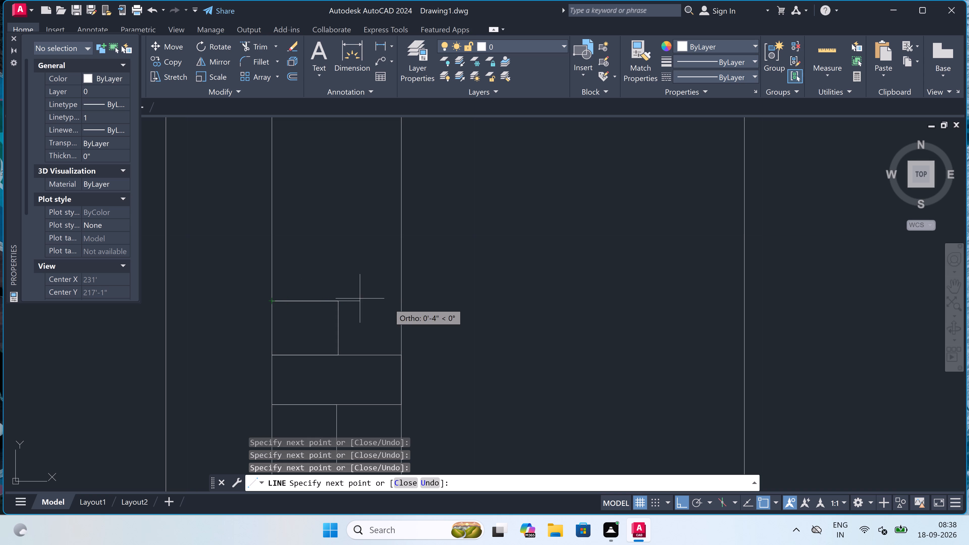
left_click(402, 299)
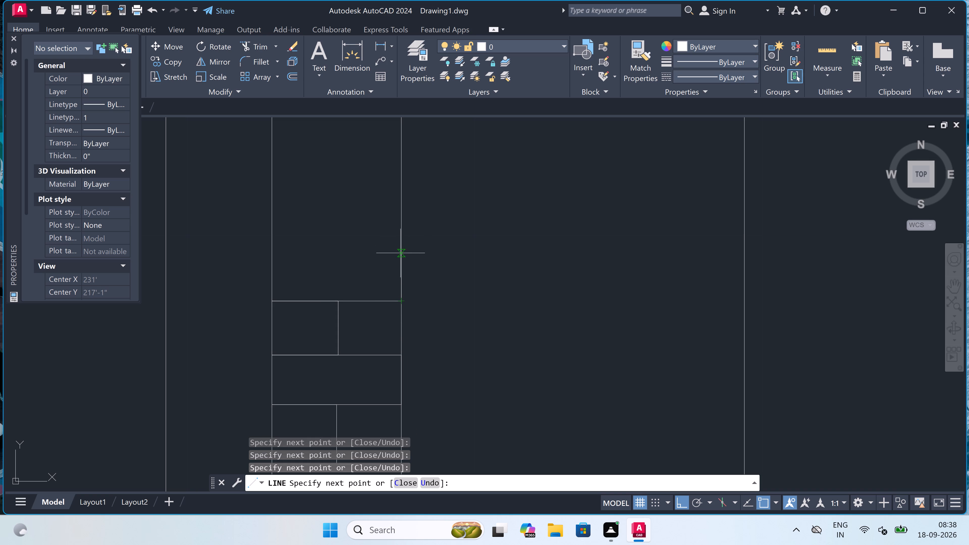
left_click(402, 248)
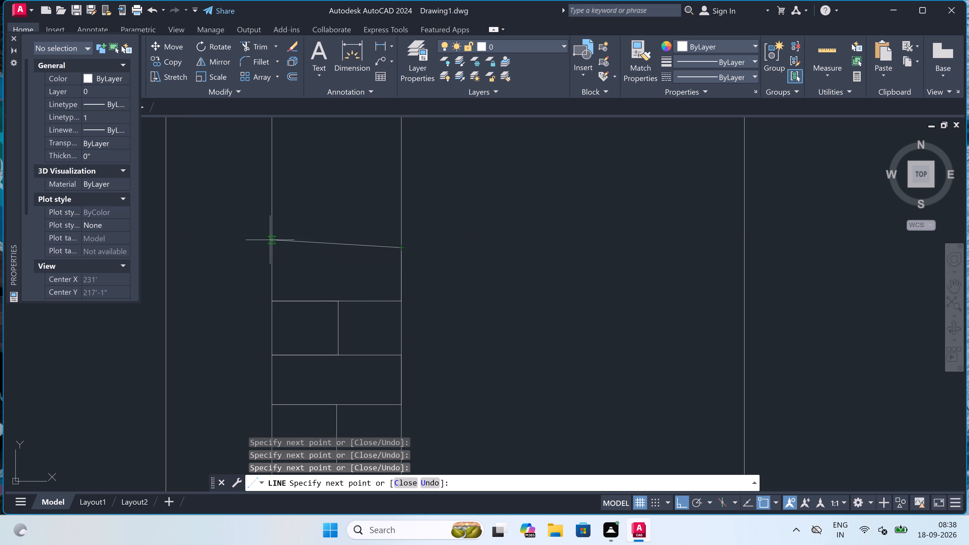
left_click(272, 242)
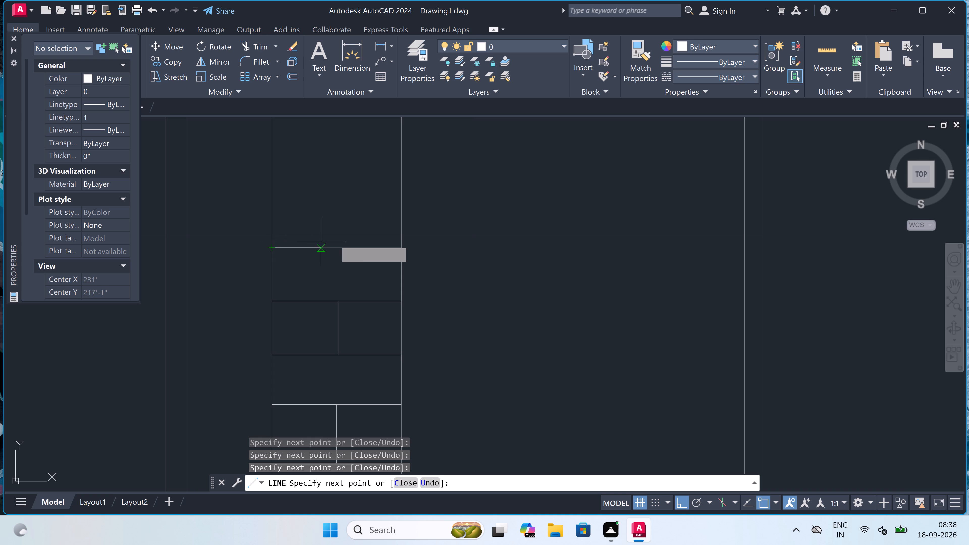
left_click(337, 247)
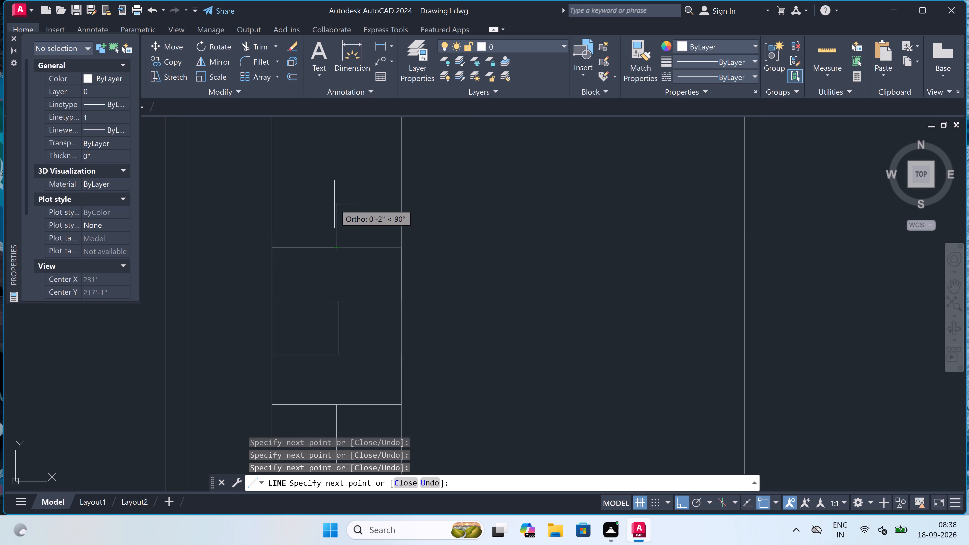
left_click(338, 200)
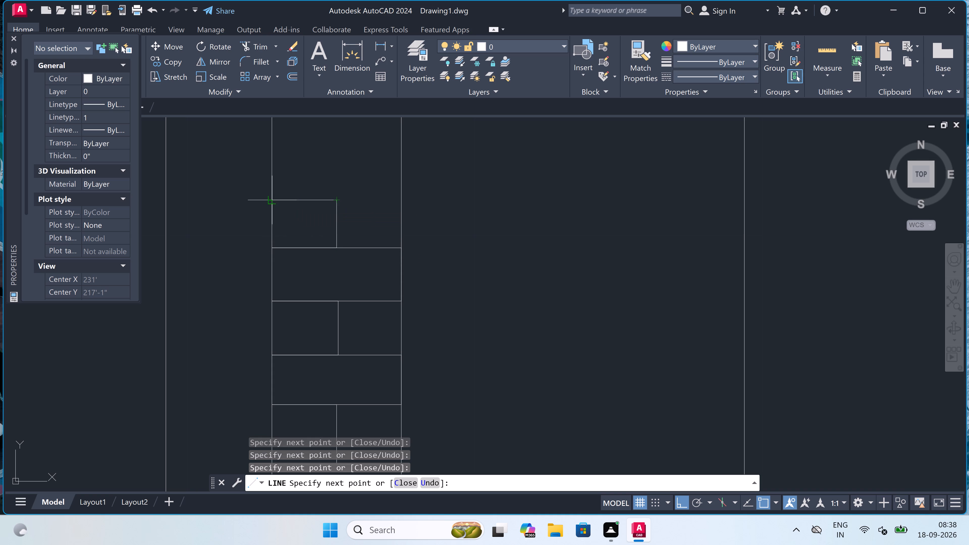
left_click(275, 202)
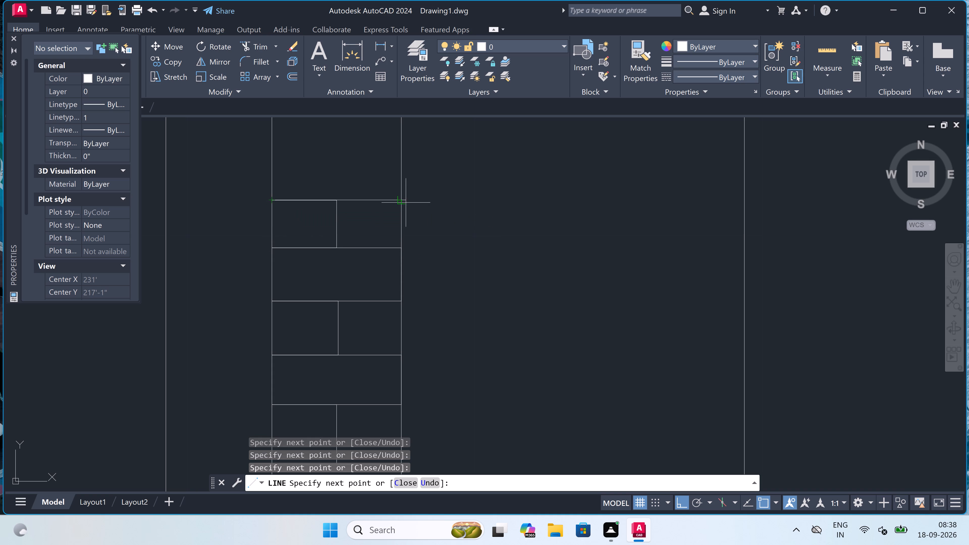
left_click(403, 198)
scroll(402, 198, "down", 4)
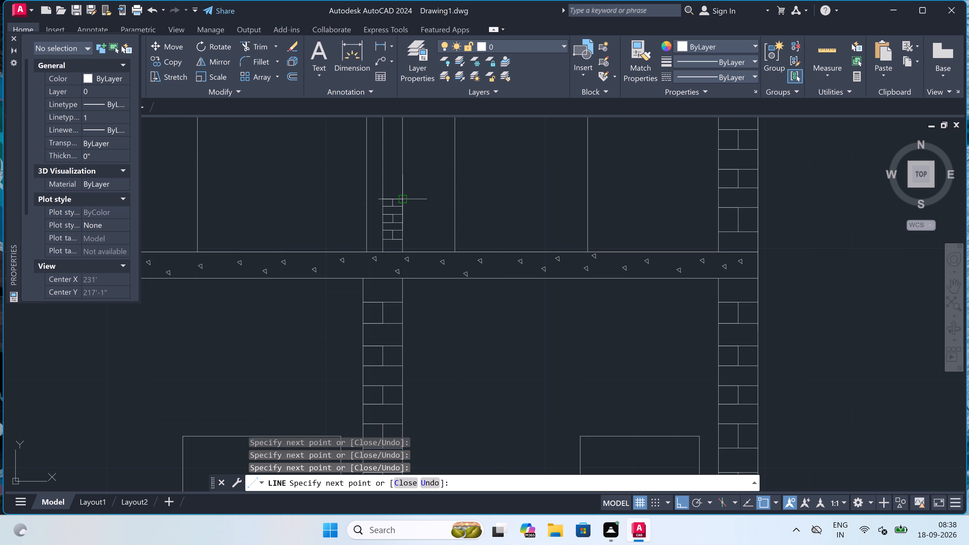
key("Escape")
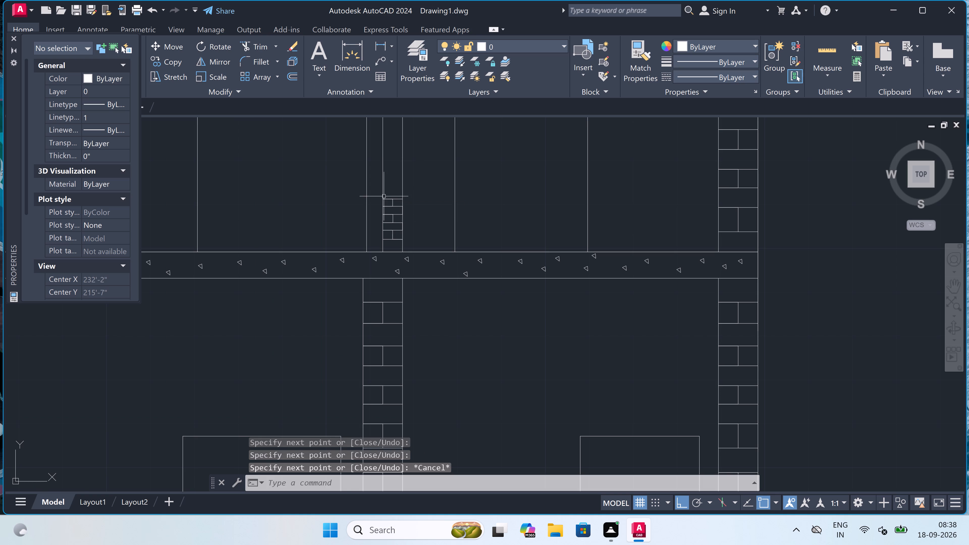
Copy all the drawn brick courses from the wall's lower-left corner, stacking three copies straight up the upper-floor interior wall.
scroll(389, 198, "up", 2)
left_click(403, 192)
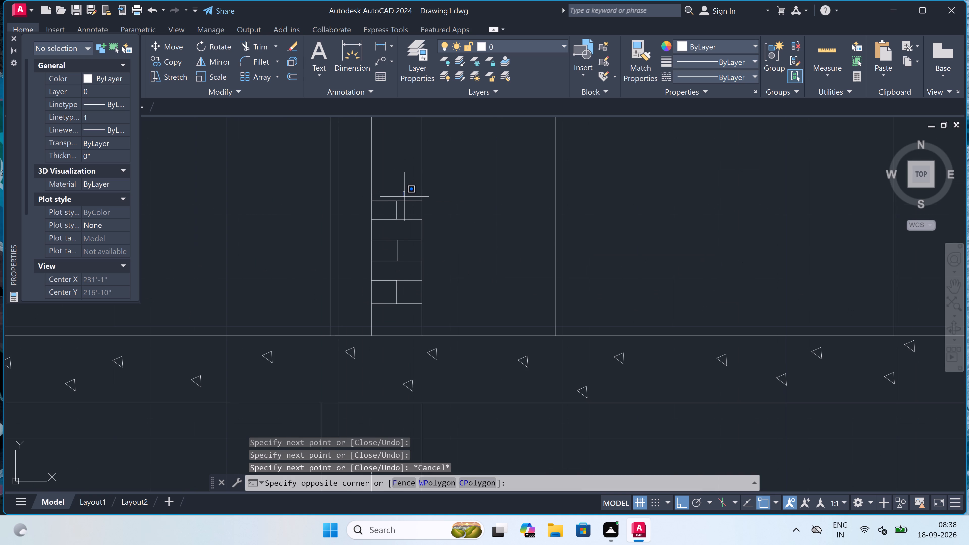
double_click(394, 308)
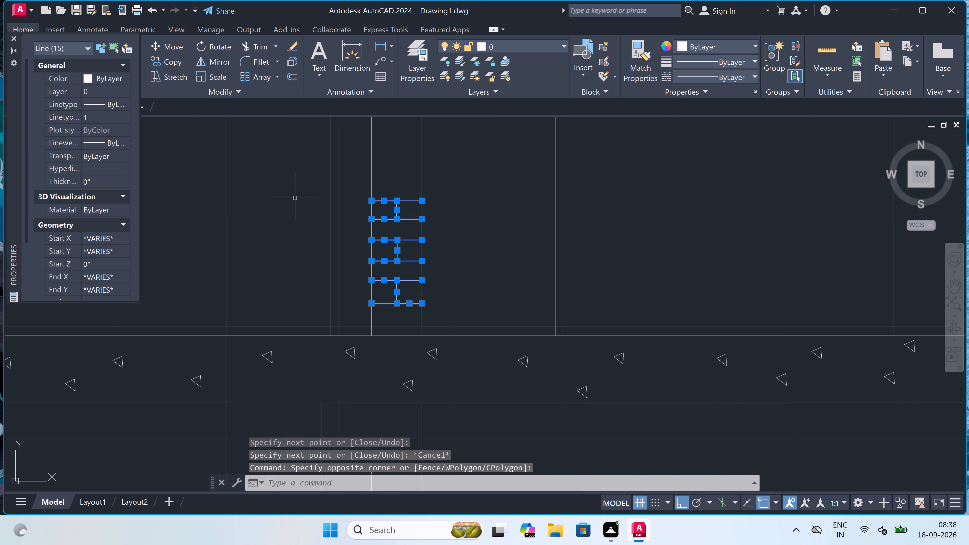
left_click(172, 62)
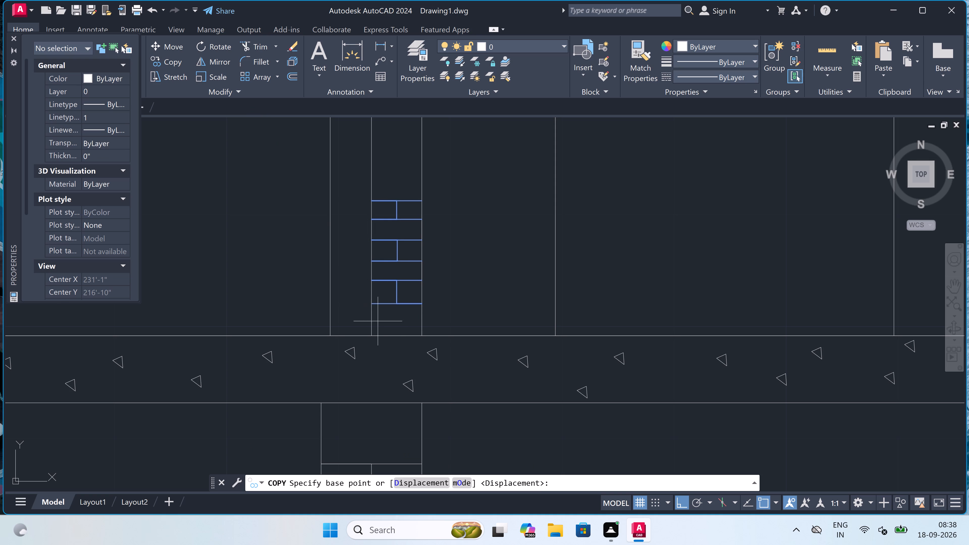
left_click(371, 333)
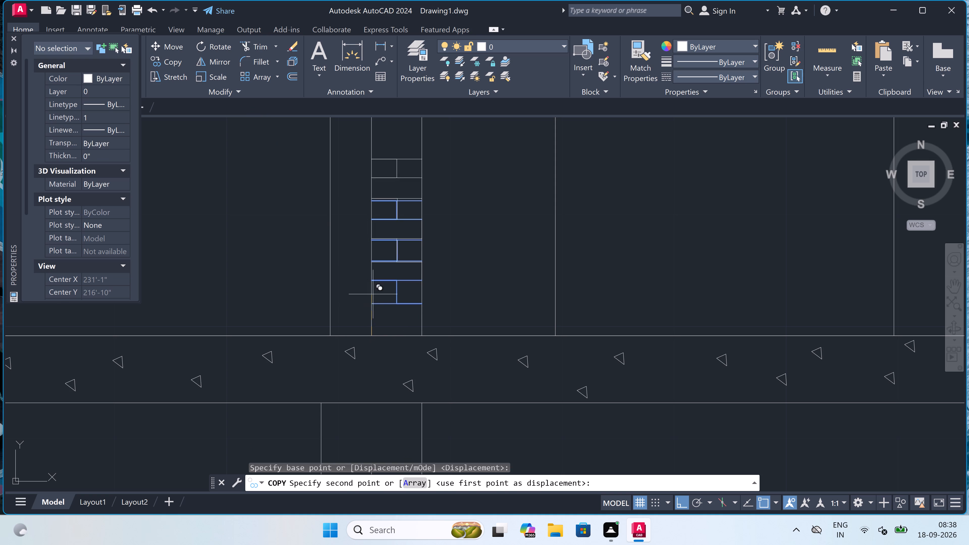
scroll(373, 292, "down", 3)
scroll(368, 265, "up", 3)
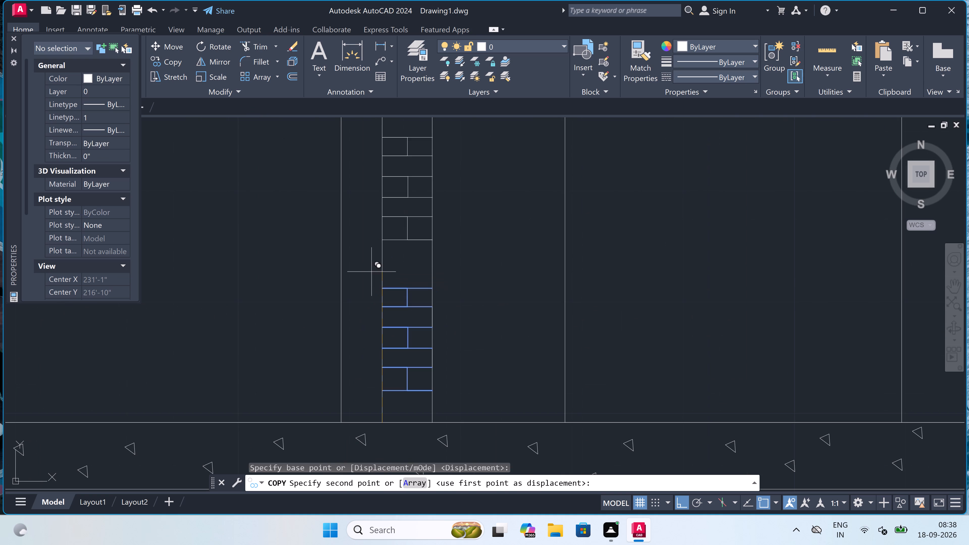
scroll(378, 285, "up", 2)
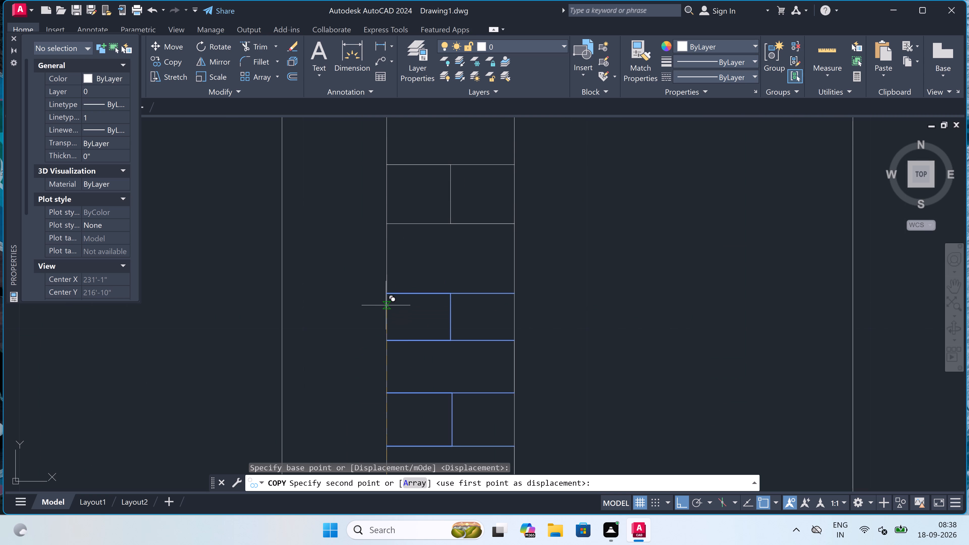
left_click(389, 312)
scroll(389, 312, "down", 4)
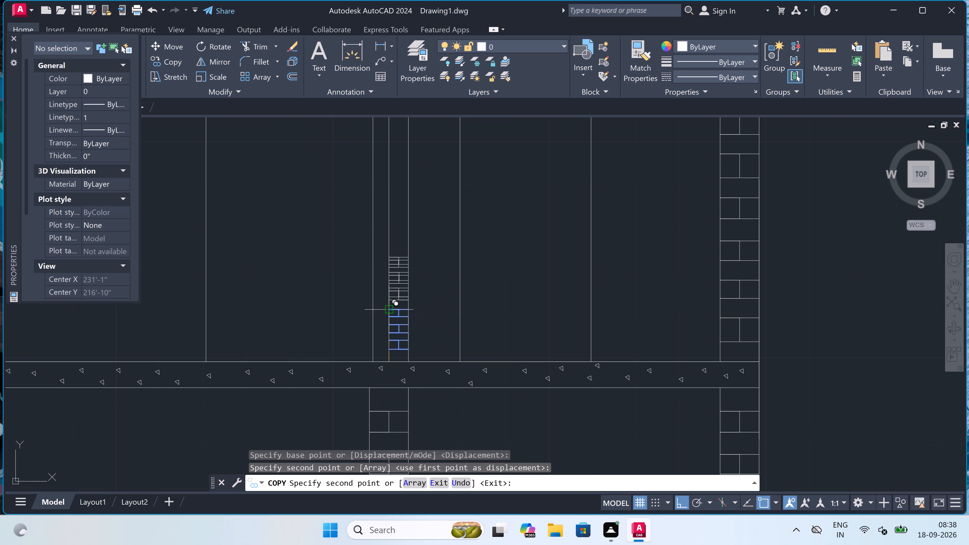
scroll(398, 248, "up", 2)
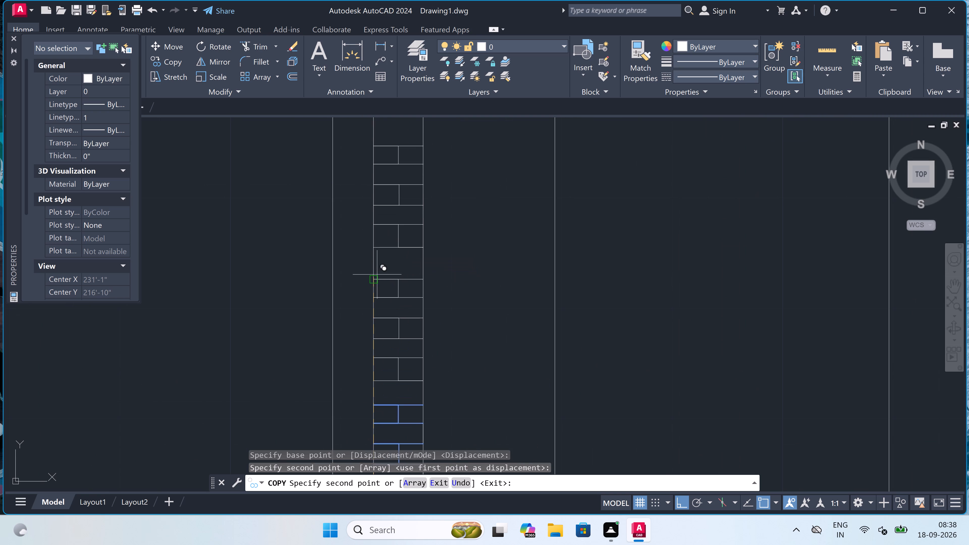
scroll(367, 288, "up", 2)
left_click(378, 296)
scroll(378, 296, "down", 5)
scroll(383, 269, "up", 4)
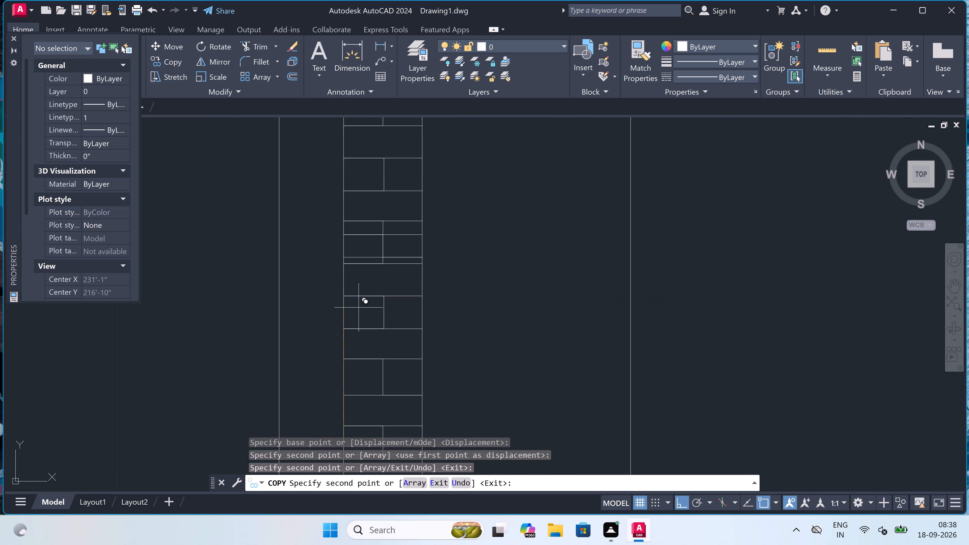
scroll(362, 290, "down", 4)
scroll(366, 267, "up", 3)
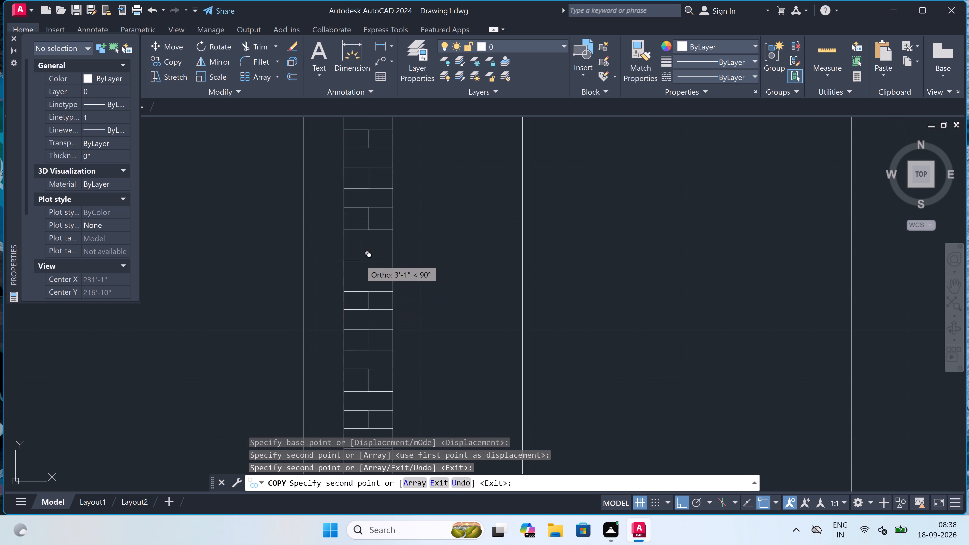
left_click(338, 293)
scroll(338, 293, "down", 3)
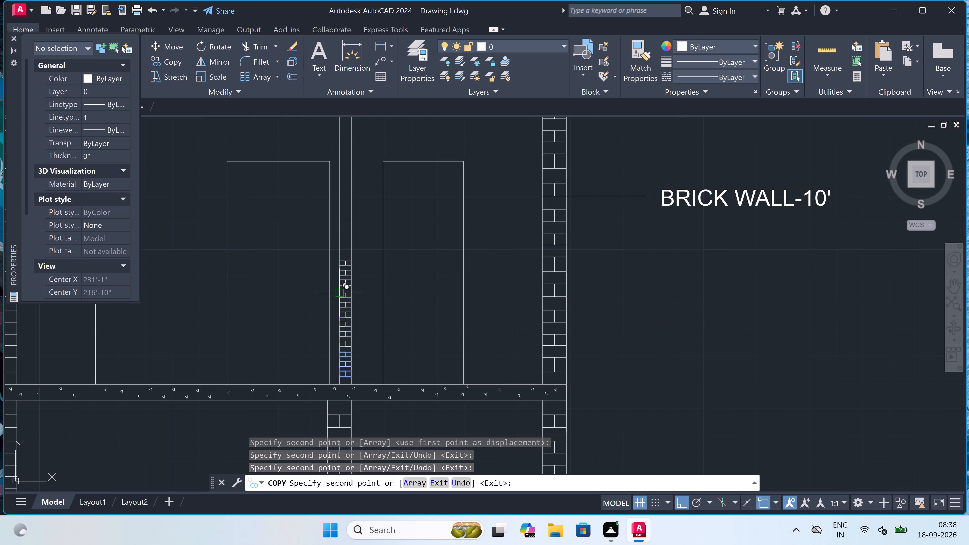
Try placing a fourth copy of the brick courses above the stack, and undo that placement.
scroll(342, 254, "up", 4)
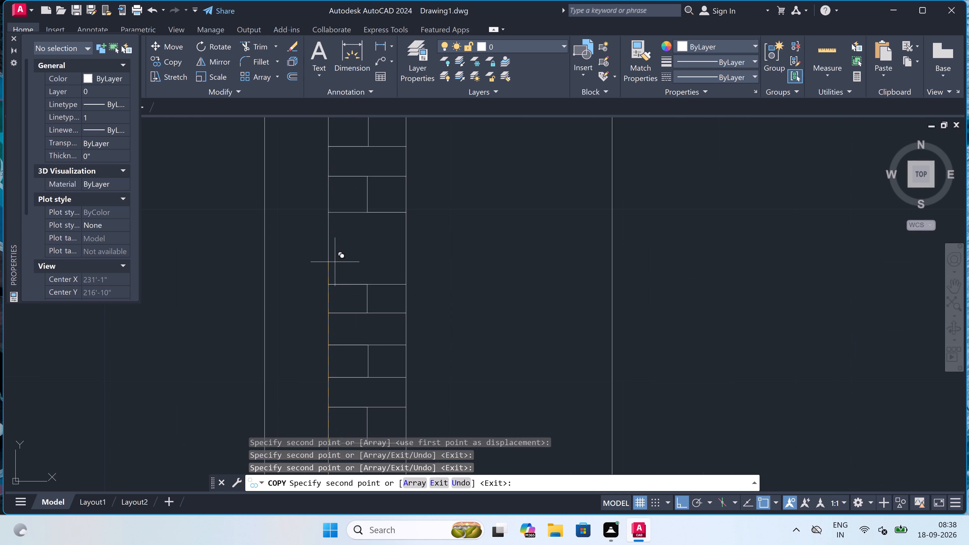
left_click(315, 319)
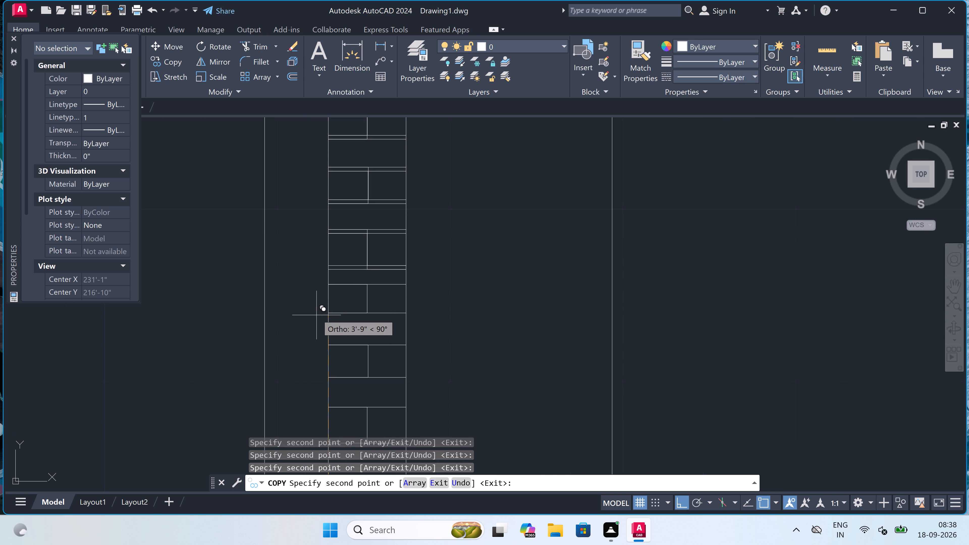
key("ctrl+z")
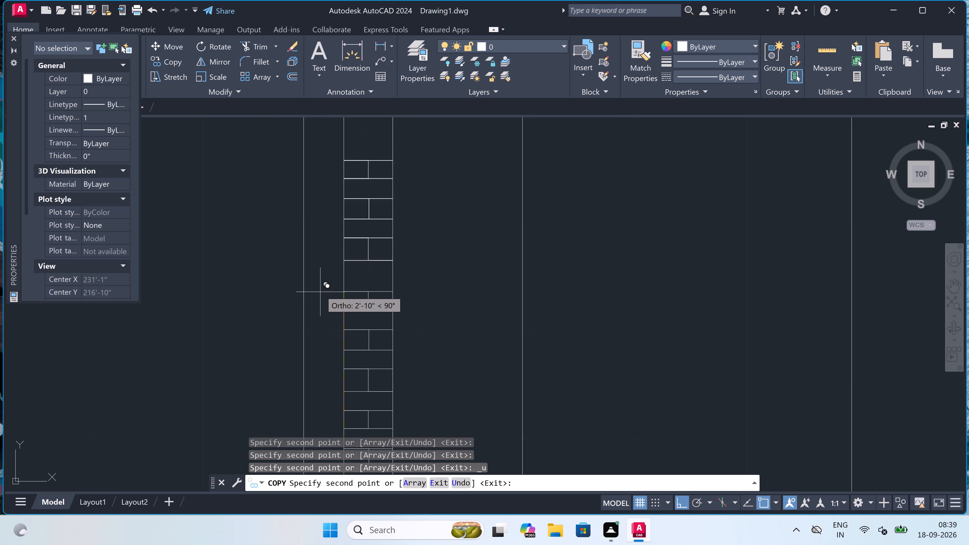
Place three more copies of the brick courses, stacked straight up the upper-floor interior wall above the existing copies.
scroll(327, 257, "down", 4)
scroll(329, 236, "up", 3)
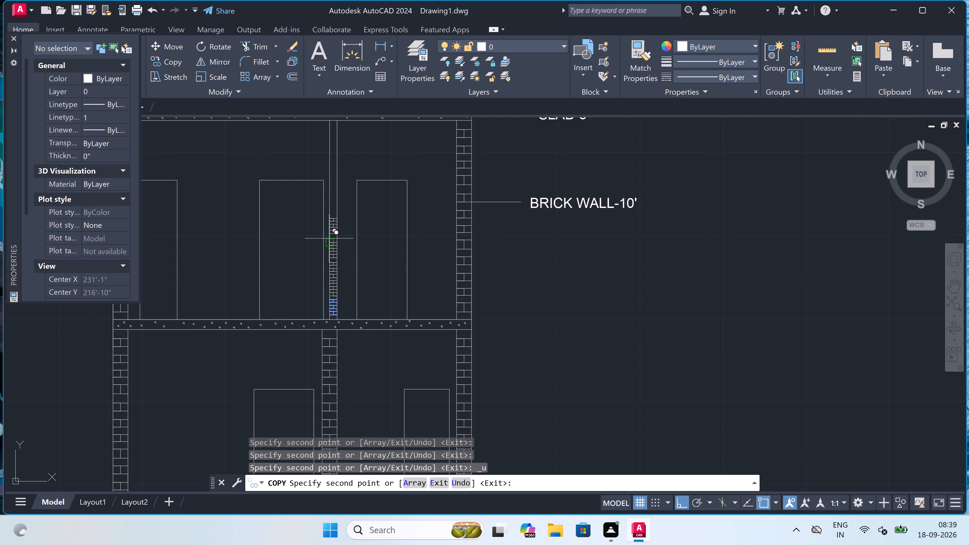
scroll(329, 236, "up", 1)
scroll(321, 270, "up", 2)
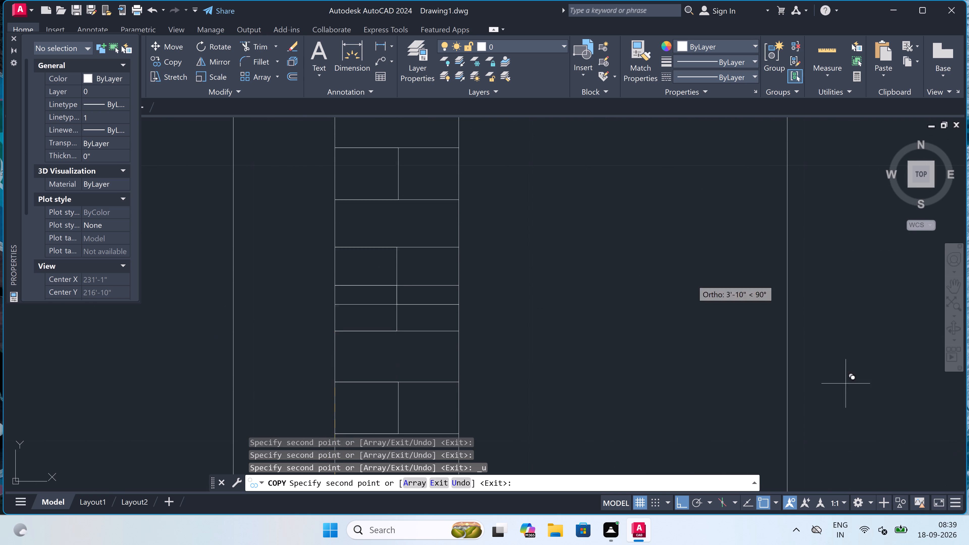
scroll(304, 252, "up", 2)
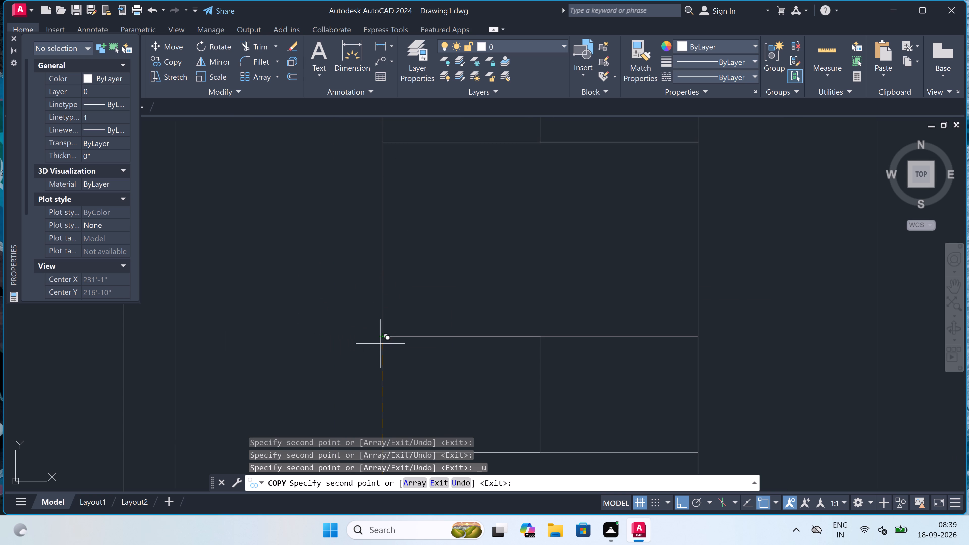
left_click(382, 408)
scroll(382, 408, "down", 4)
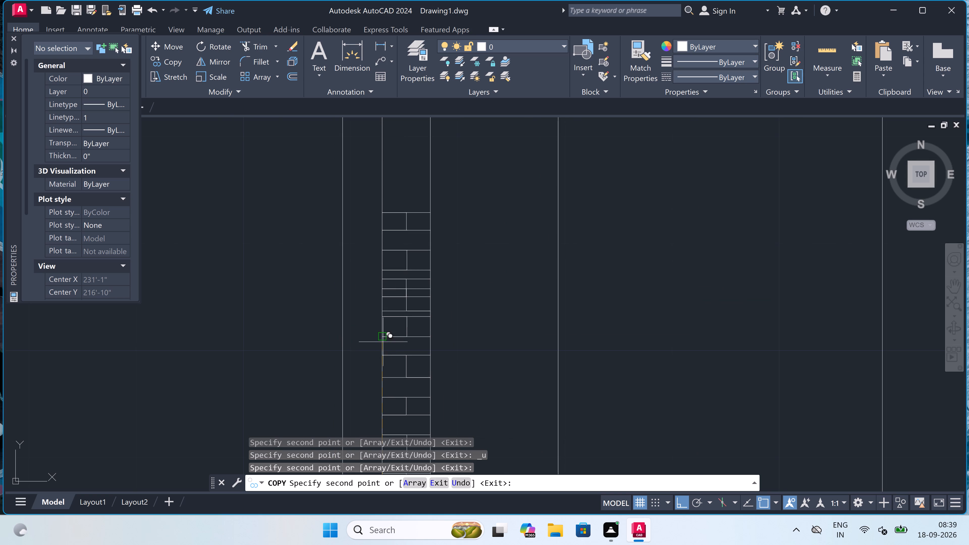
scroll(388, 294, "up", 3)
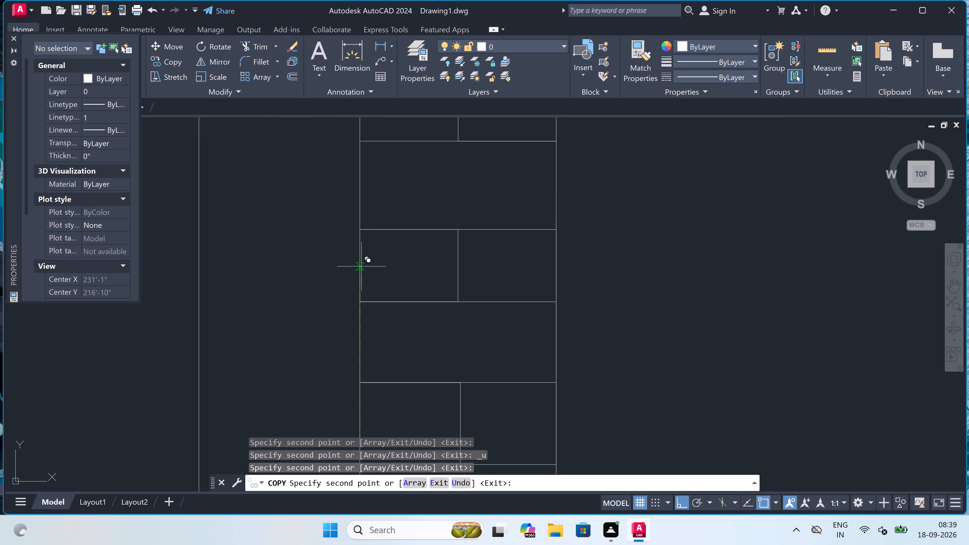
left_click(359, 292)
scroll(359, 292, "down", 4)
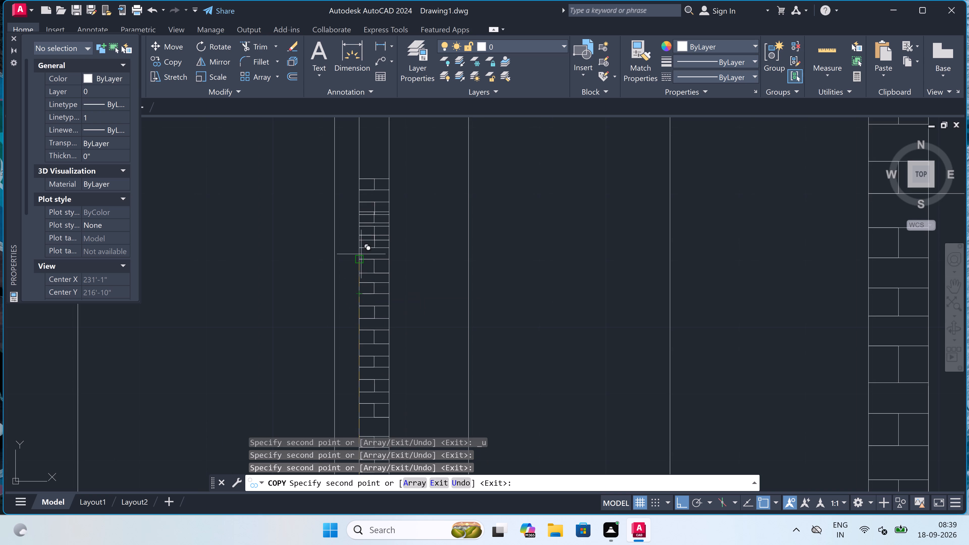
scroll(359, 190, "up", 4)
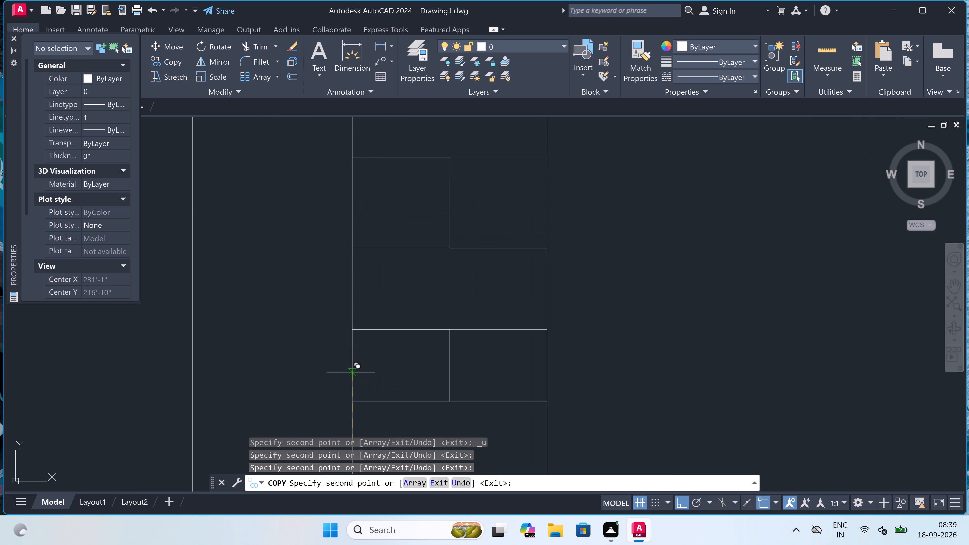
left_click(351, 372)
Place another three copies of the brick courses up the upper-floor interior wall toward the roof slab, and end the copying.
scroll(351, 372, "down", 4)
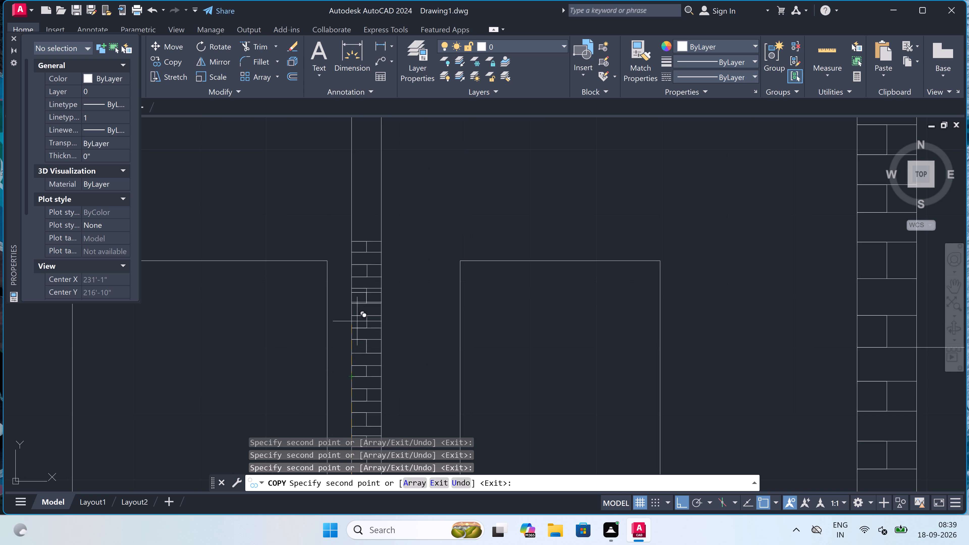
scroll(344, 284, "up", 3)
scroll(356, 315, "up", 2)
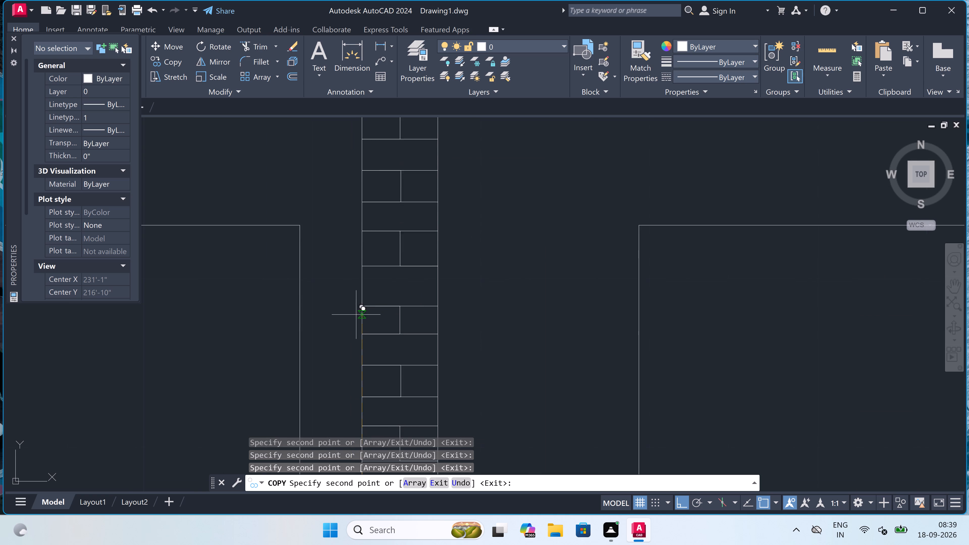
scroll(356, 315, "up", 1)
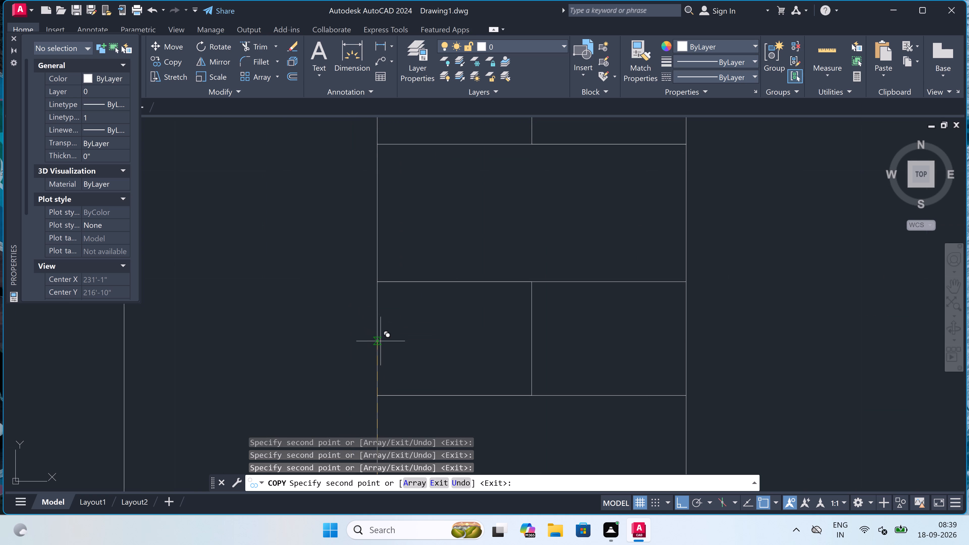
left_click(379, 350)
scroll(379, 349, "down", 7)
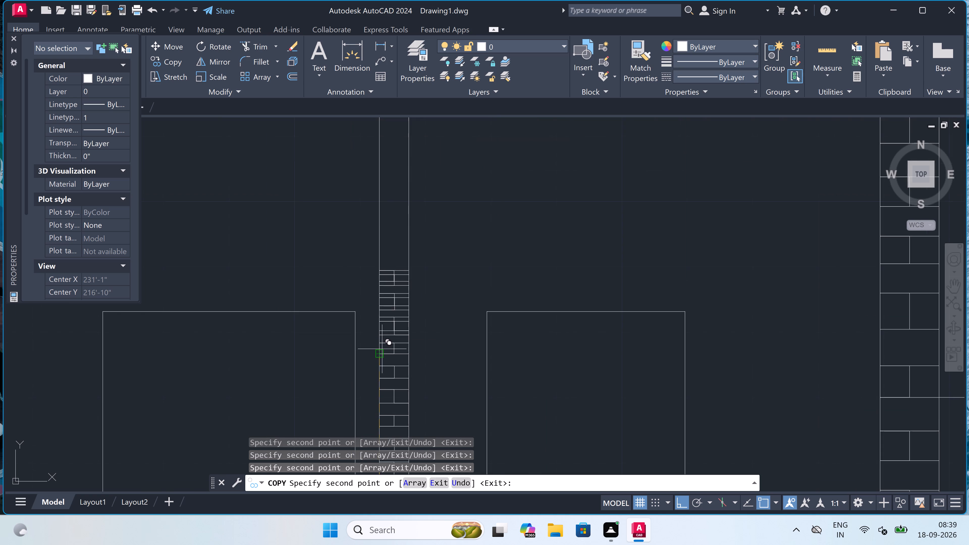
scroll(380, 318, "up", 5)
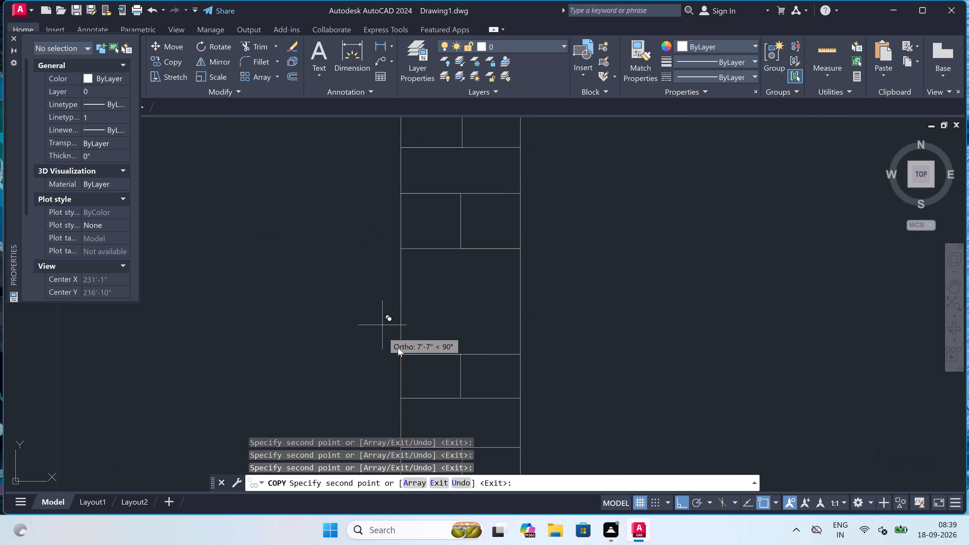
left_click(402, 377)
scroll(401, 377, "down", 4)
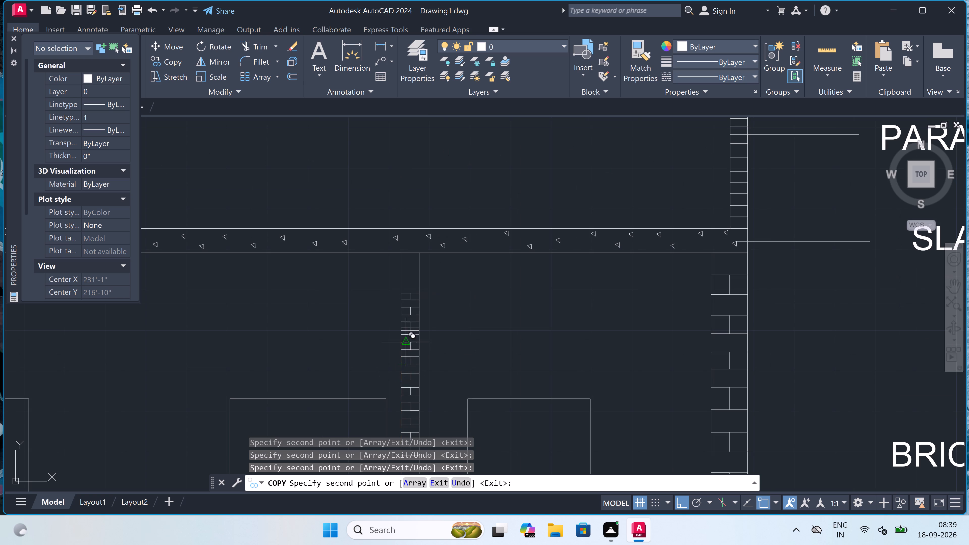
scroll(406, 326, "up", 4)
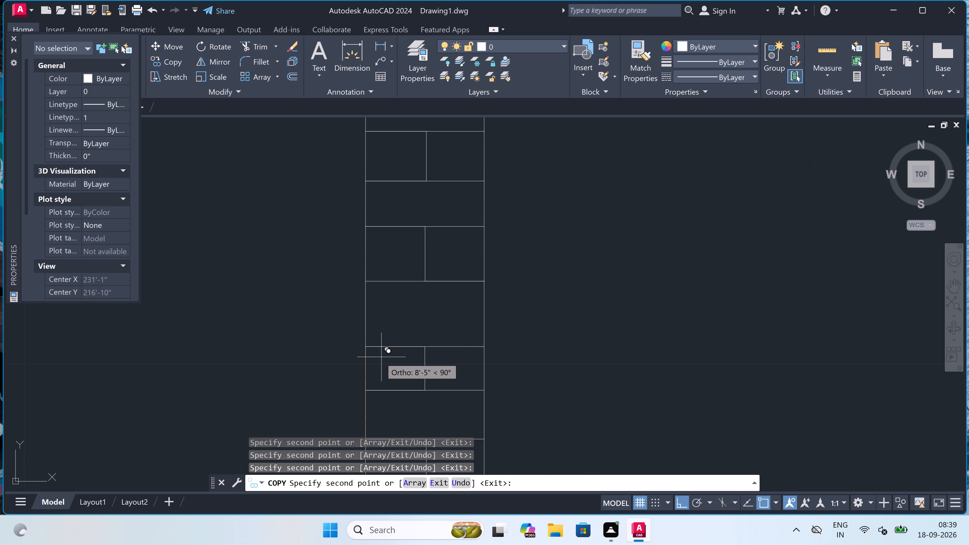
left_click(366, 370)
scroll(367, 370, "down", 3)
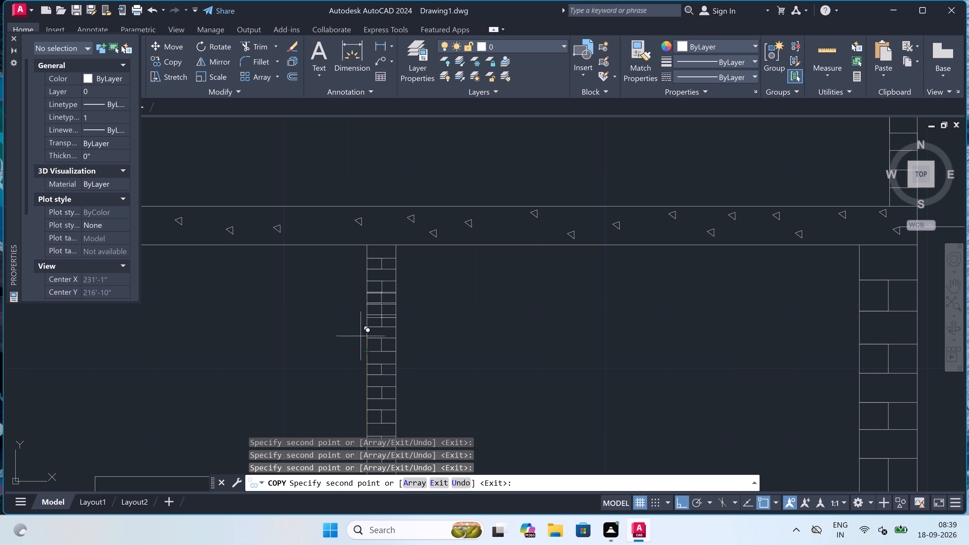
key("Escape")
Draw a full-width horizontal brick joint above the topmost copied course, continuing the line back to the joint's midpoint.
scroll(381, 280, "up", 3)
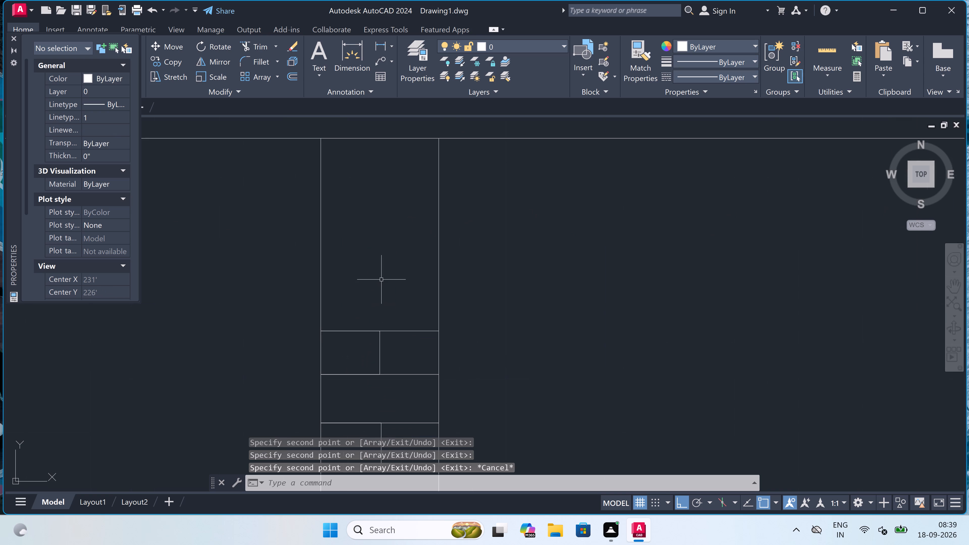
type("L")
key("space")
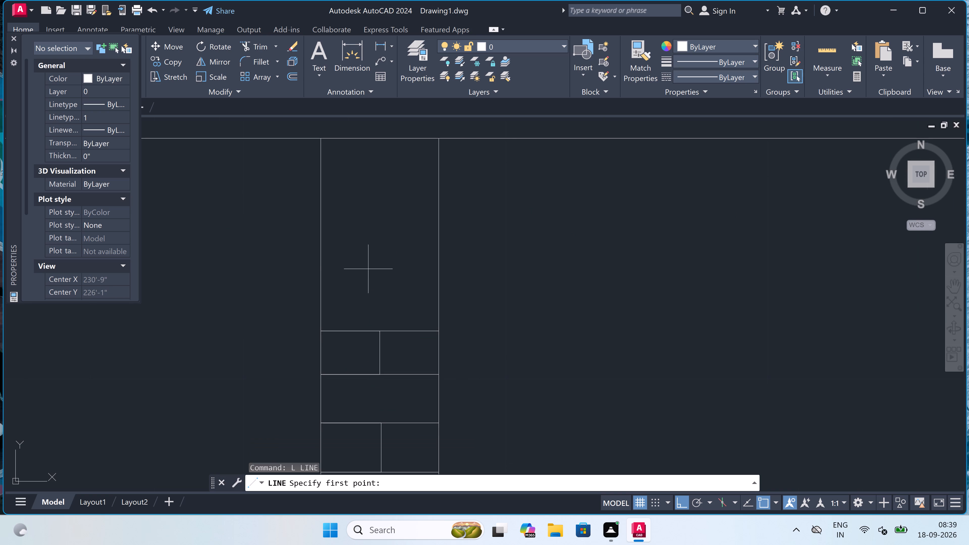
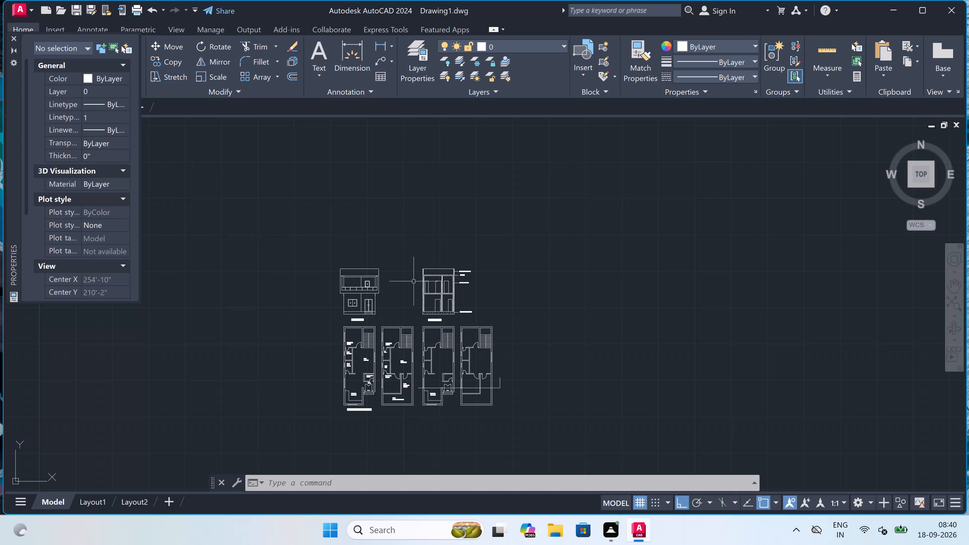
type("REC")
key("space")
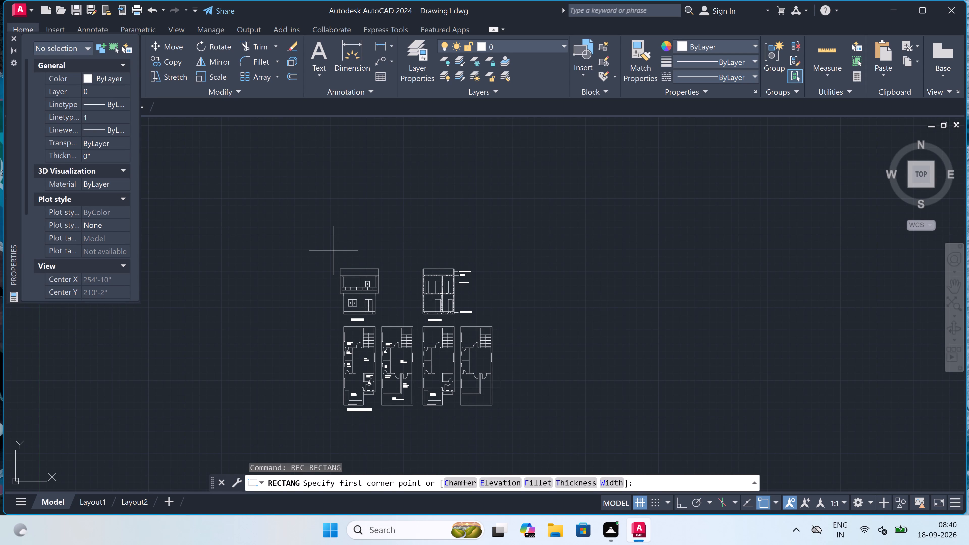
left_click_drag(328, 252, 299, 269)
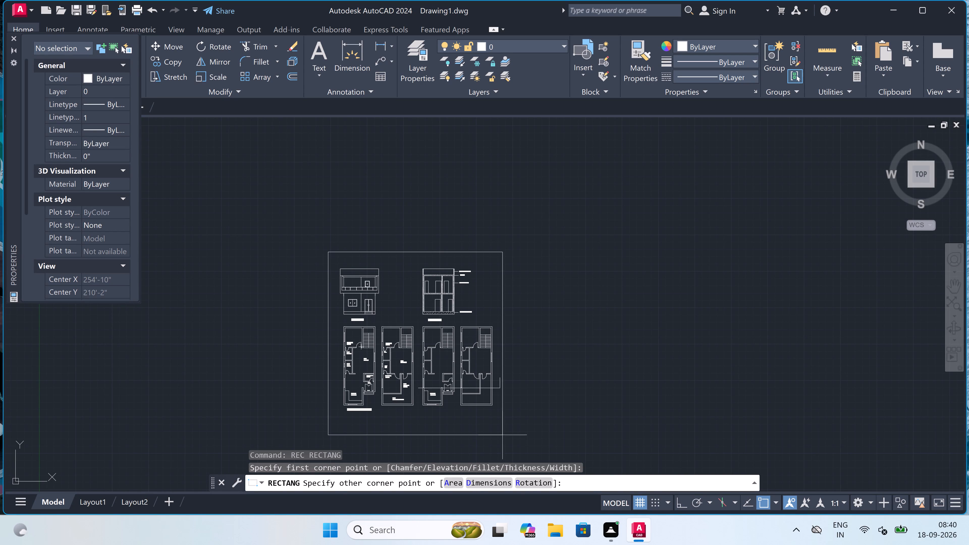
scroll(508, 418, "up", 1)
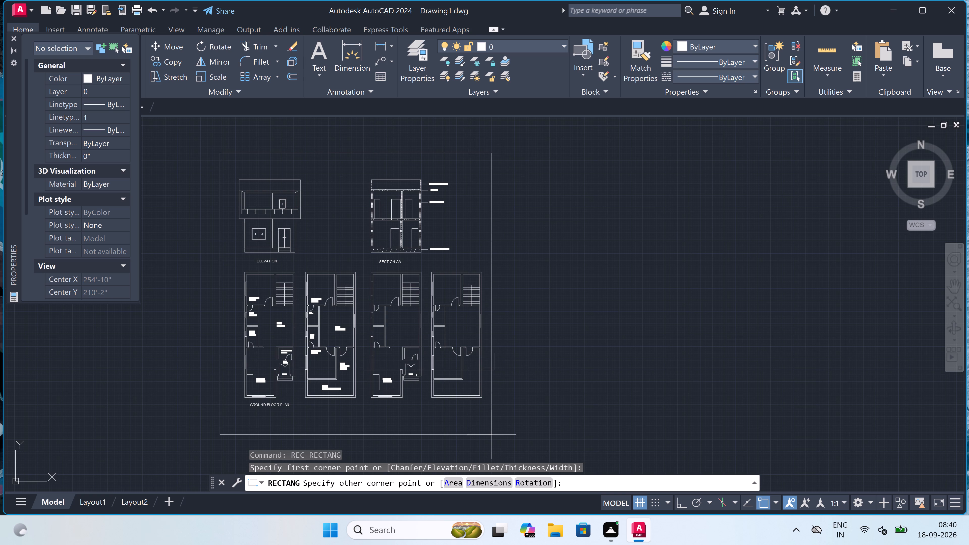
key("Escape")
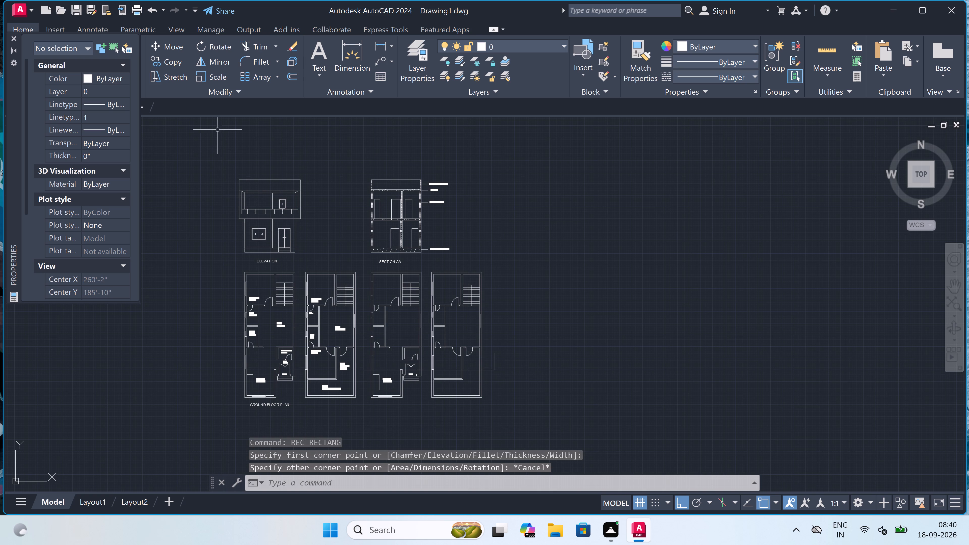
Draw a rectangular border enclosing the elevation, SECTION-AA and all the floor plans.
key("space")
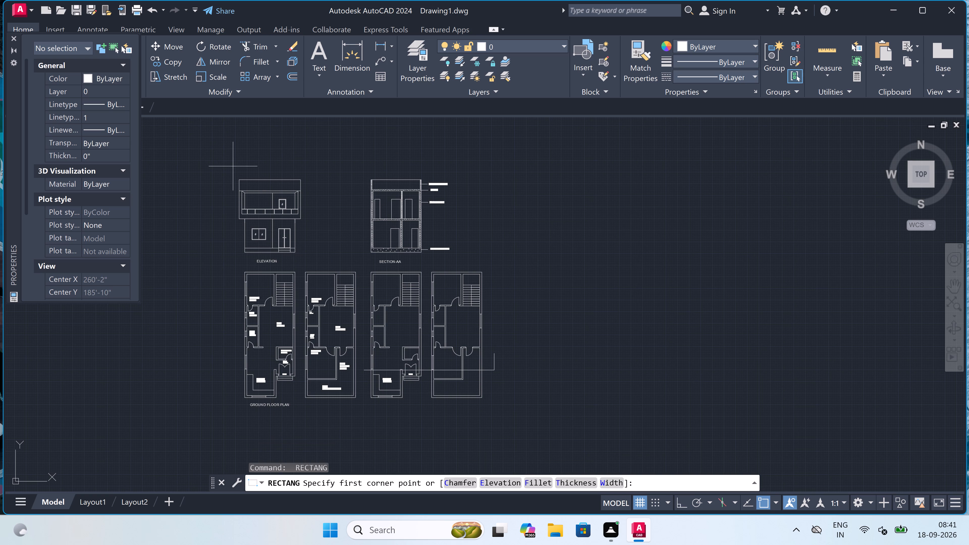
left_click(229, 166)
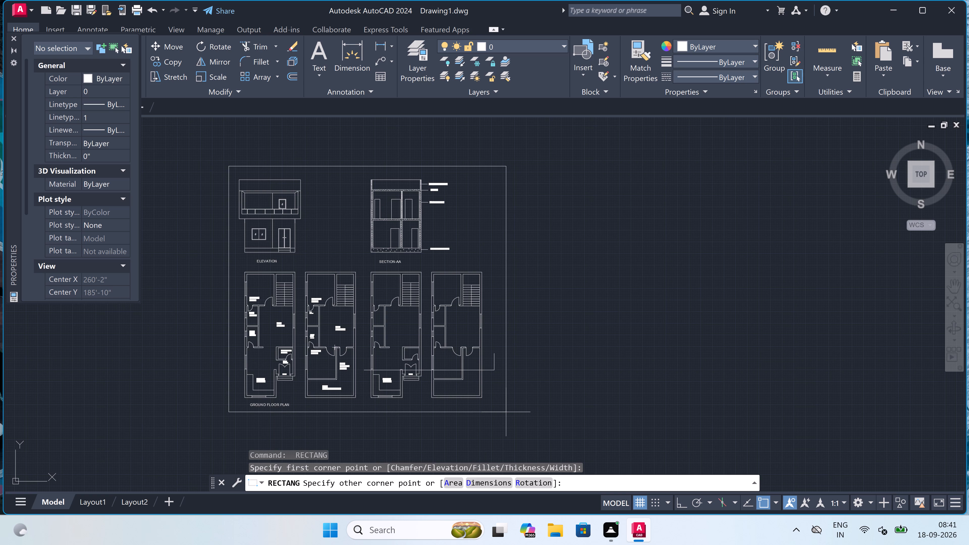
left_click(506, 412)
Add multiline text reading "A" just above the upturned end of the section line beside the rightmost floor plan.
scroll(506, 366, "up", 3)
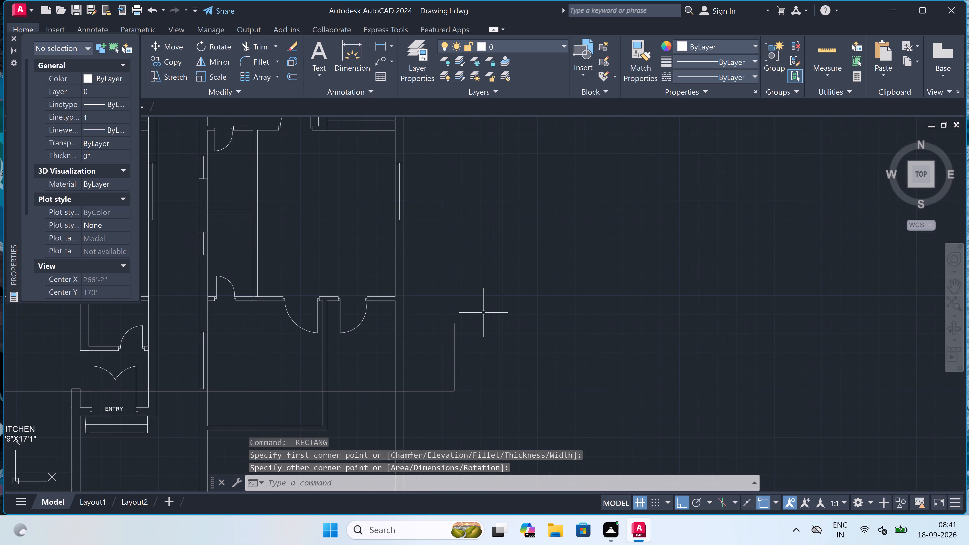
key("m")
key("t")
key("space")
left_click_drag(446, 299, 449, 299)
left_click(477, 314)
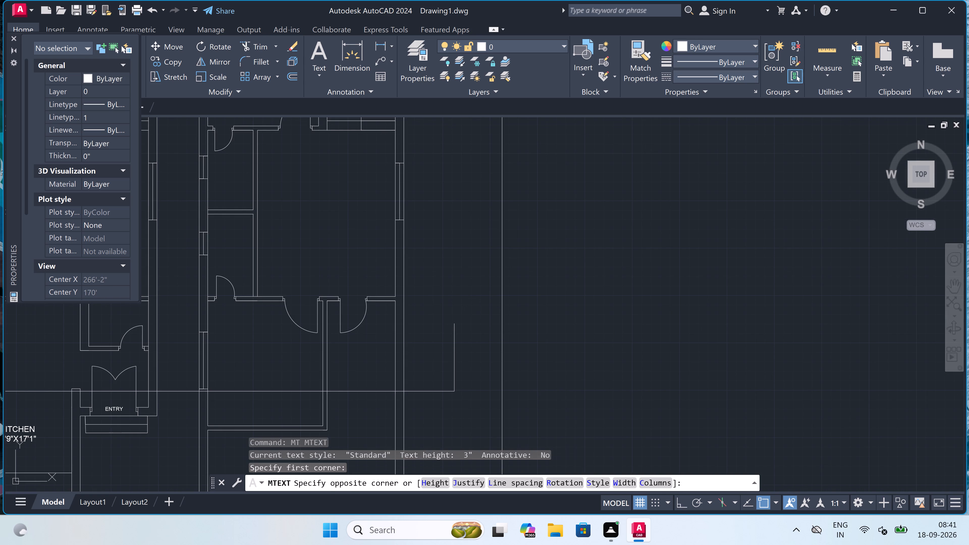
key("a")
left_click(440, 314)
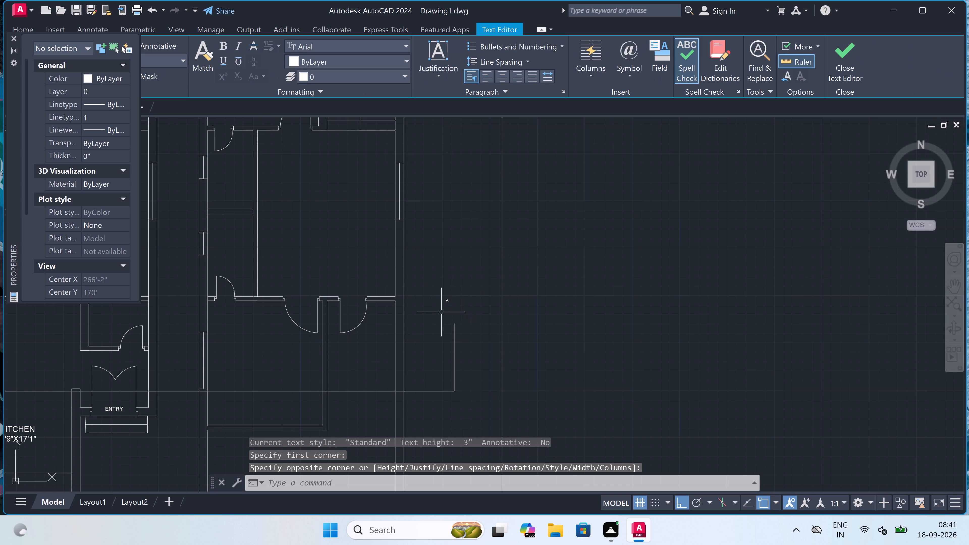
Set the text height of the section letter A to 1'.
left_click(462, 286)
left_click(419, 322)
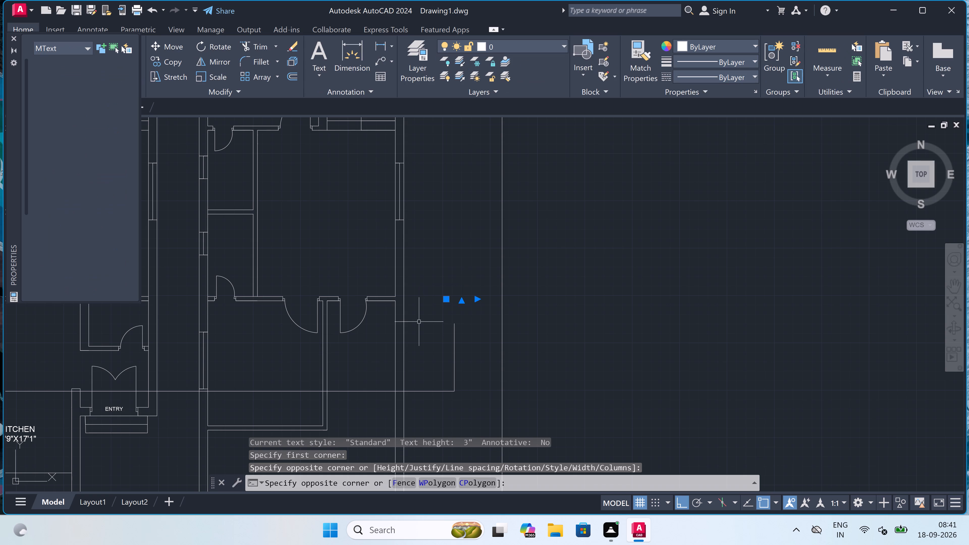
left_click(107, 290)
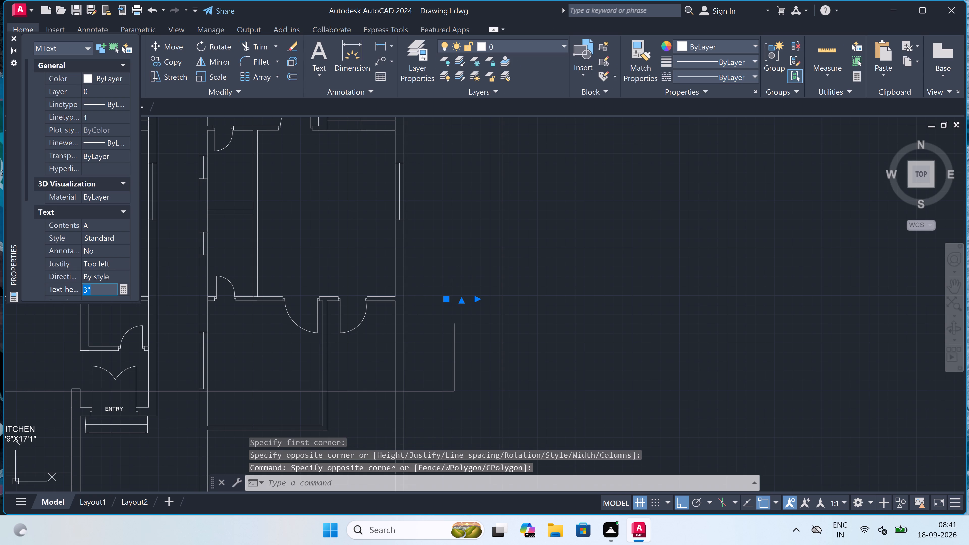
key("BackSpace")
type("1'")
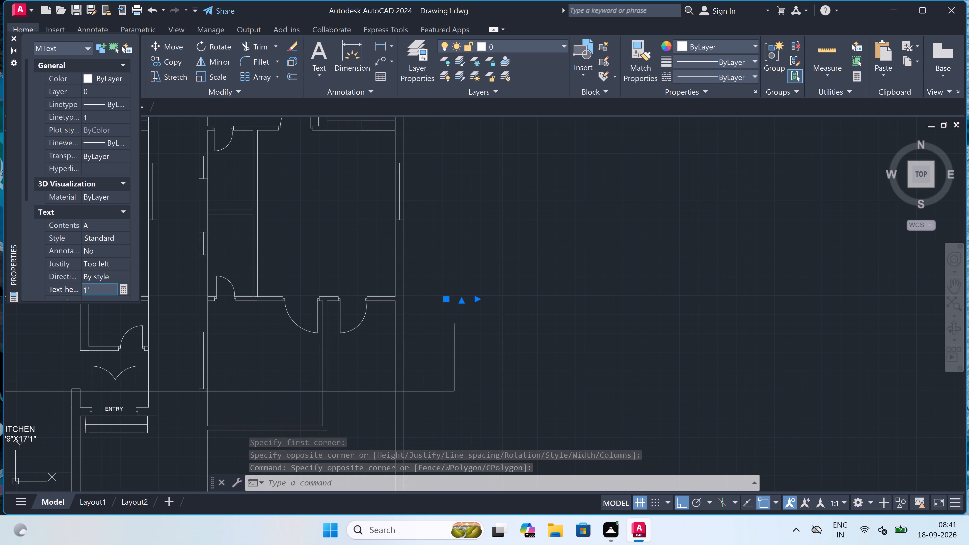
left_click(339, 237)
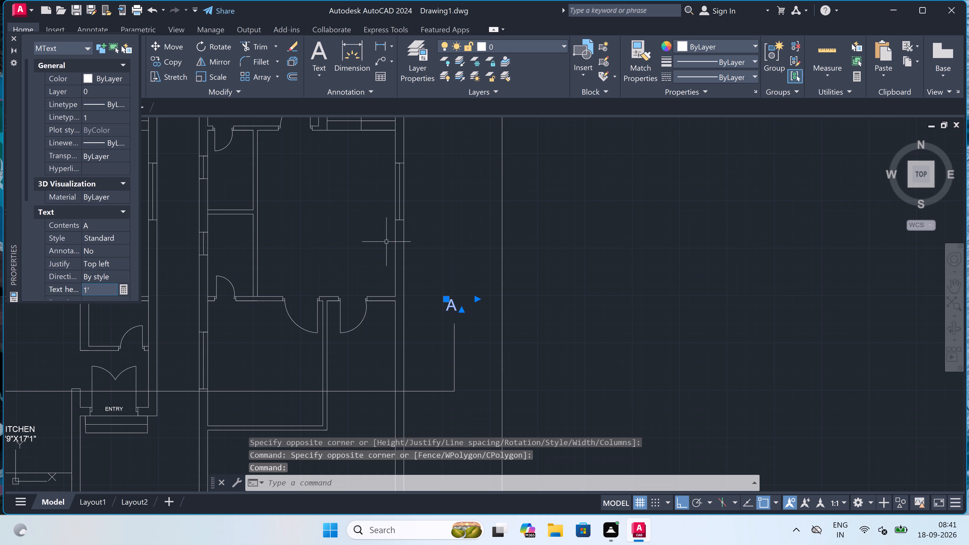
key("Escape")
Shift the section letter A horizontally about 4" so it lines up over the section line's upturned end.
scroll(434, 302, "up", 1)
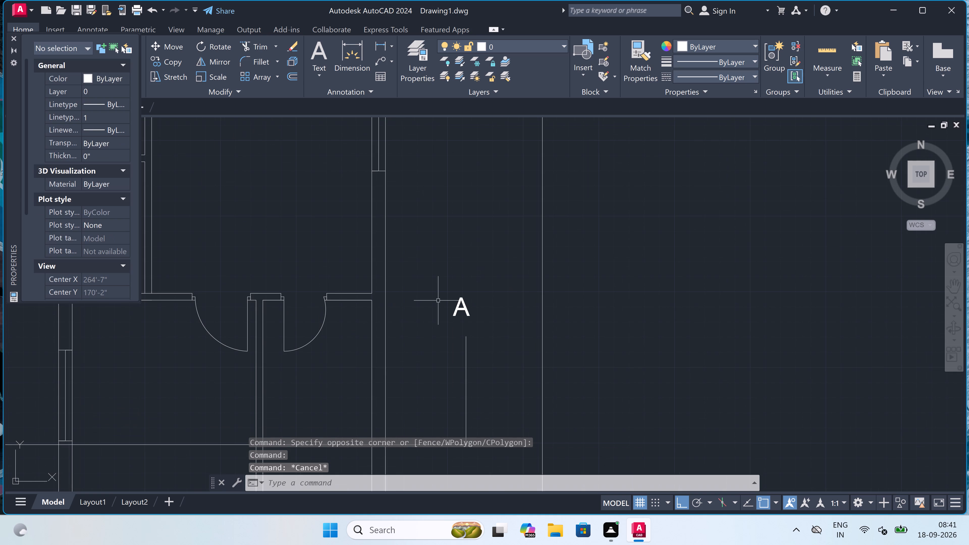
left_click_drag(478, 297, 475, 301)
left_click(453, 306)
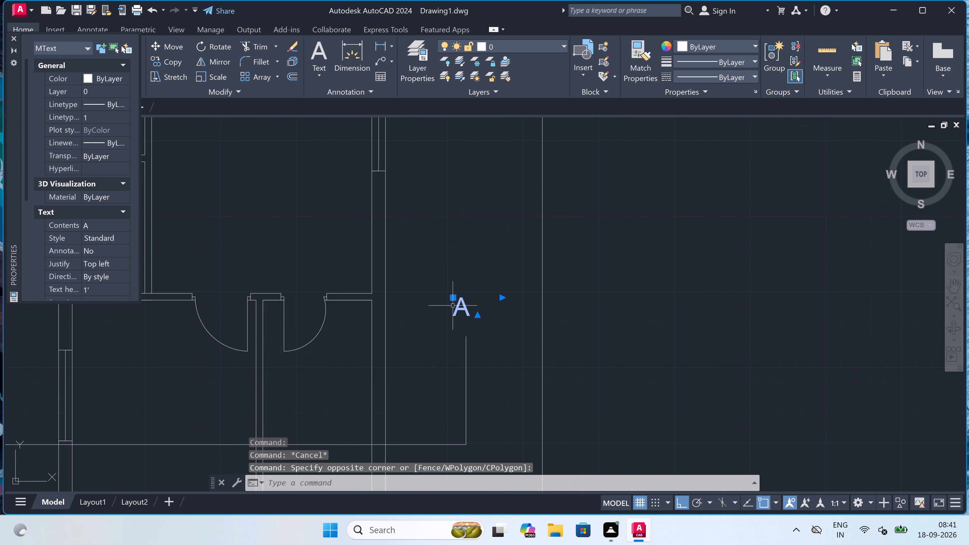
left_click_drag(451, 295, 456, 297)
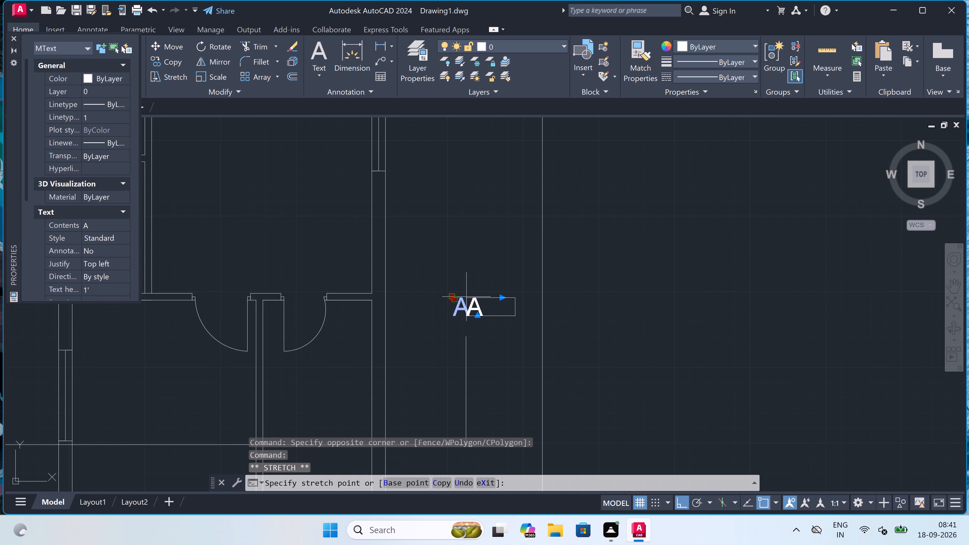
scroll(457, 303, "up", 3)
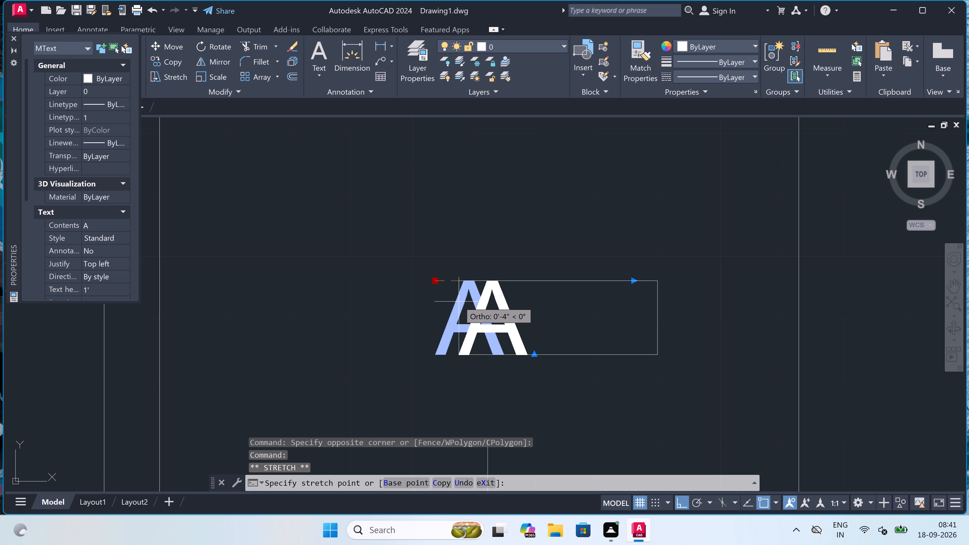
left_click(459, 302)
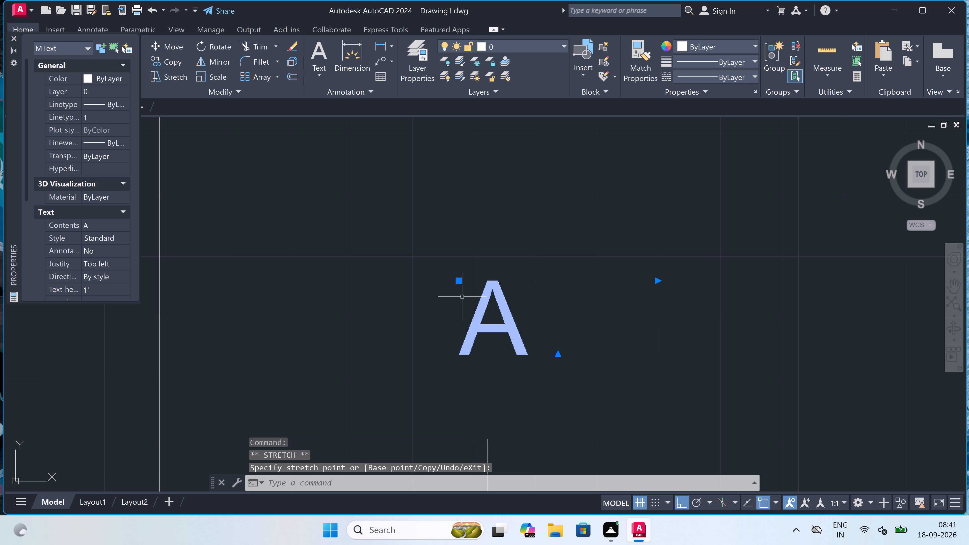
key("Escape")
Draw a circle of about 1'-5" radius around the letter A, reaching down to the section line's end.
scroll(463, 295, "down", 7)
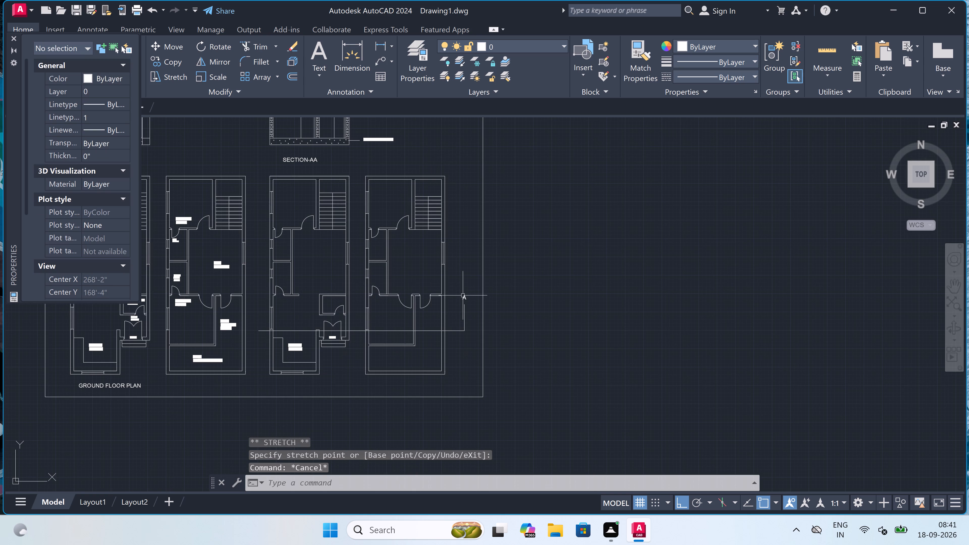
scroll(466, 295, "up", 4)
key("c")
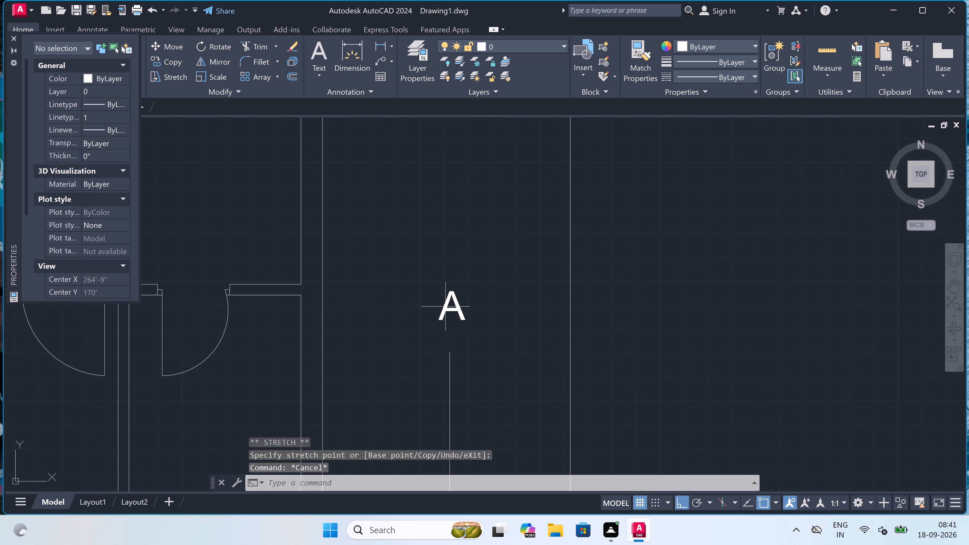
key("space")
scroll(443, 310, "up", 1)
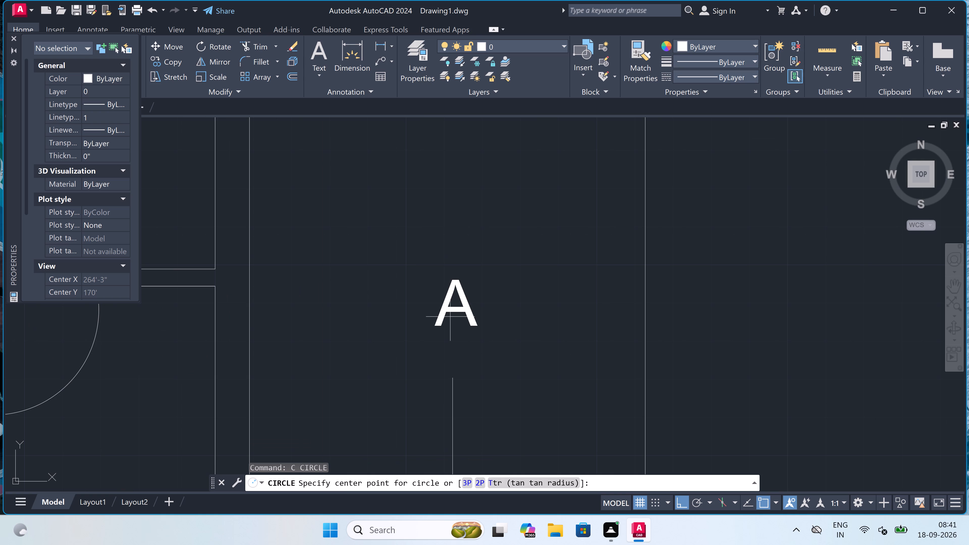
left_click(450, 317)
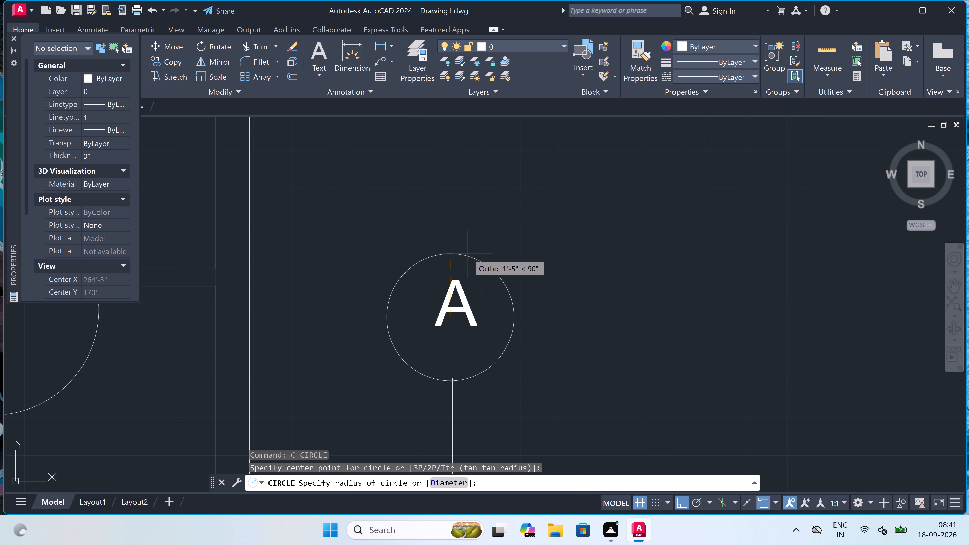
left_click(468, 254)
Turn ortho off and move the letter A down to sit near the centre of the circle.
left_click_drag(456, 279, 454, 281)
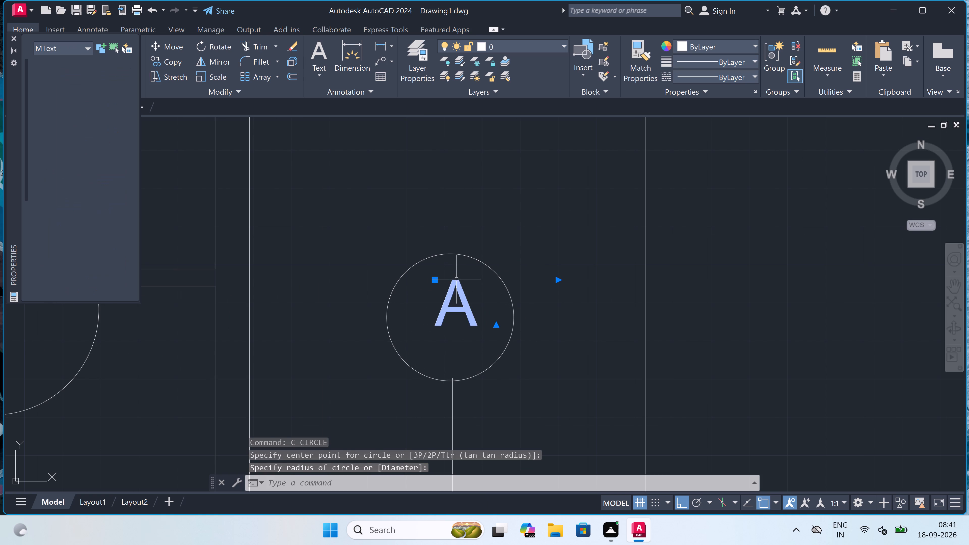
left_click(436, 277)
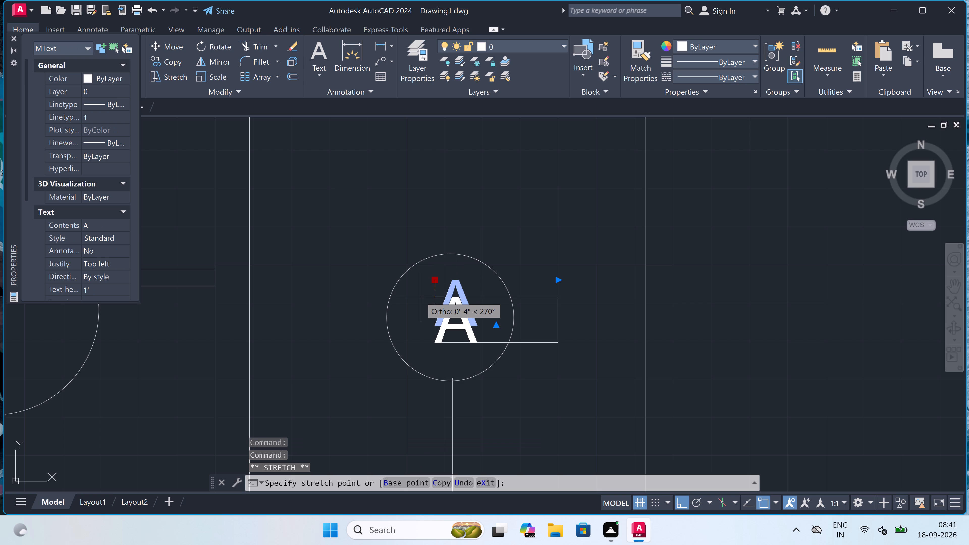
key("F8")
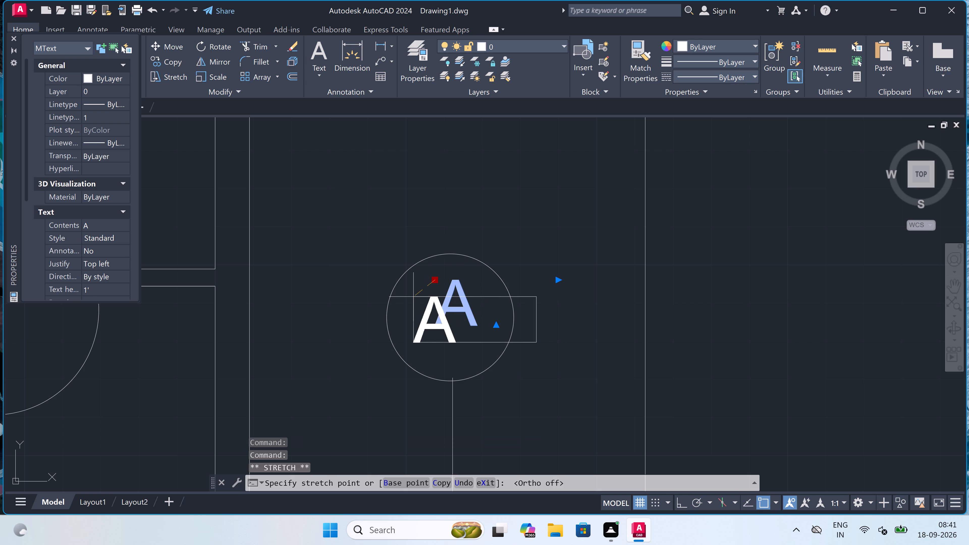
left_click(430, 297)
left_click_drag(436, 281, 435, 285)
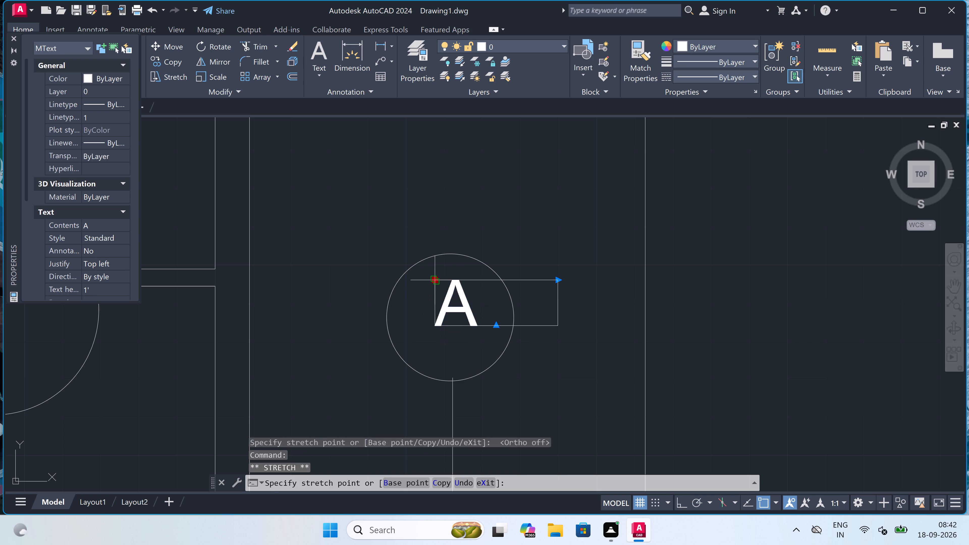
left_click(429, 298)
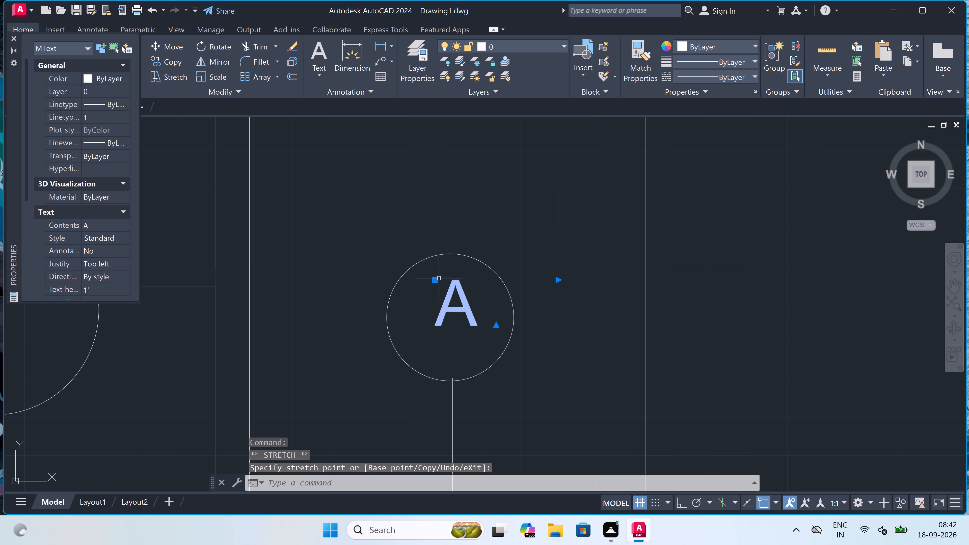
left_click(437, 279)
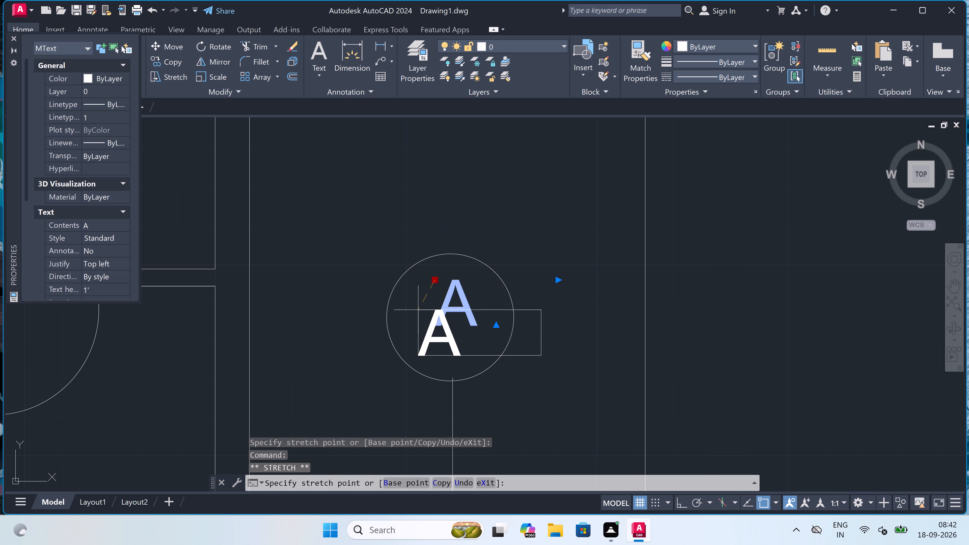
scroll(428, 303, "up", 3)
left_click_drag(430, 304, 426, 305)
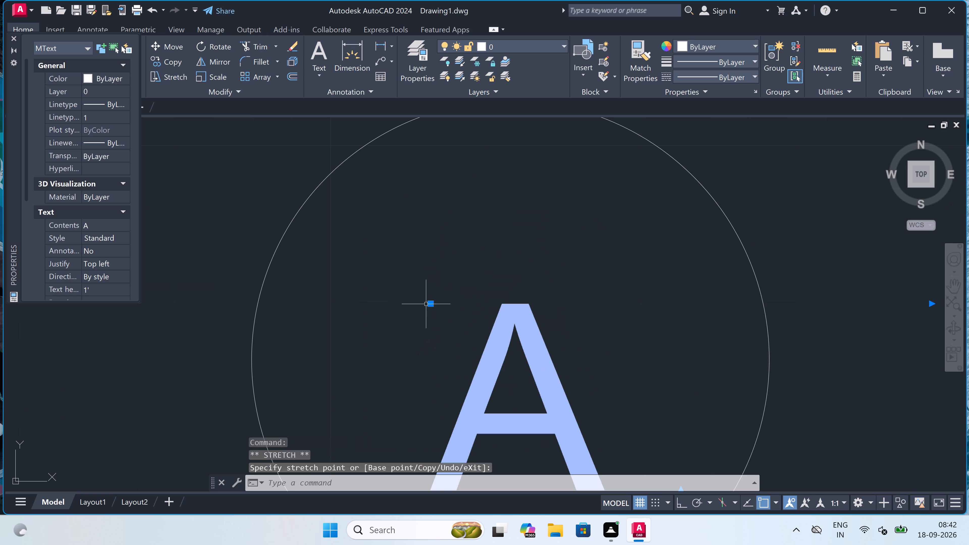
key("Escape")
Trim the short piece of the section line that projects inside the circle around the letter A.
scroll(445, 289, "down", 6)
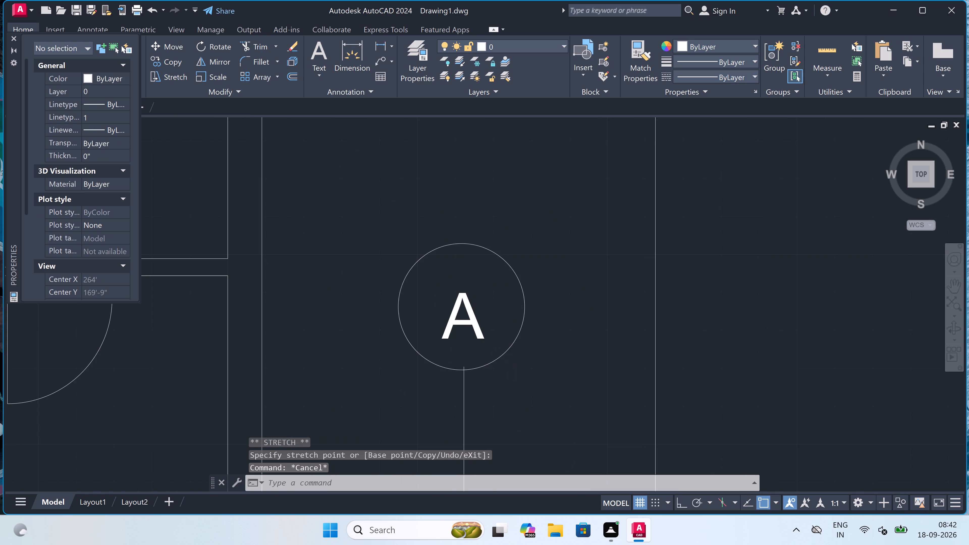
scroll(445, 289, "down", 1)
scroll(448, 308, "up", 3)
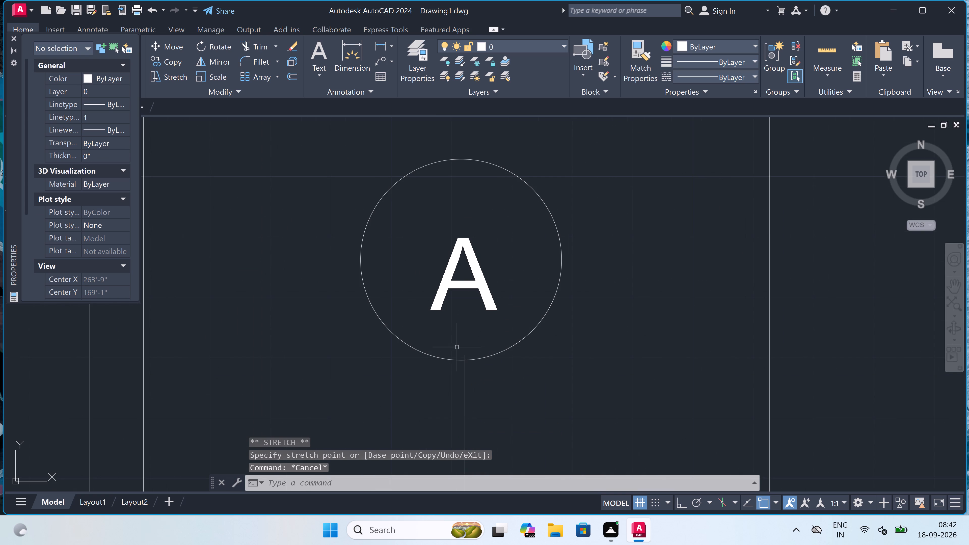
scroll(462, 356, "up", 5)
key("t")
key("r")
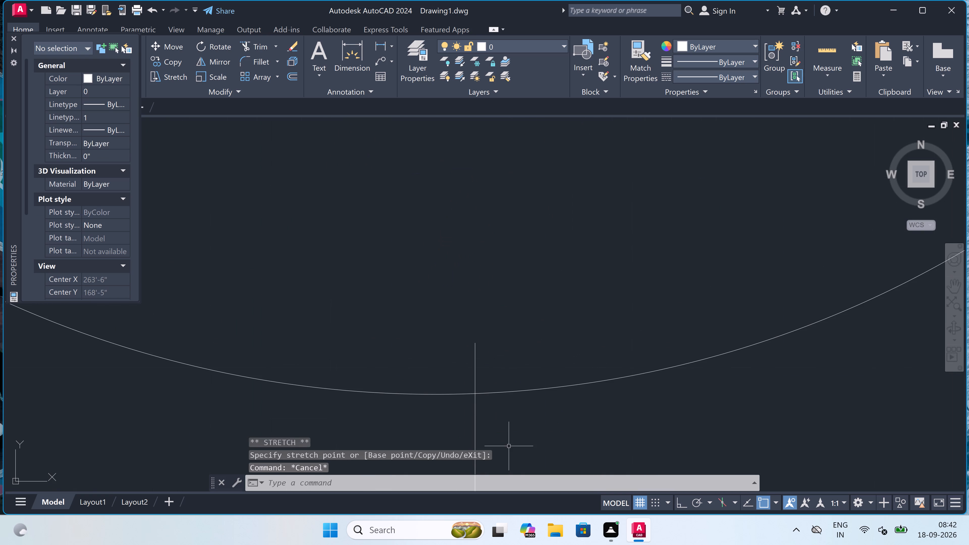
key("space")
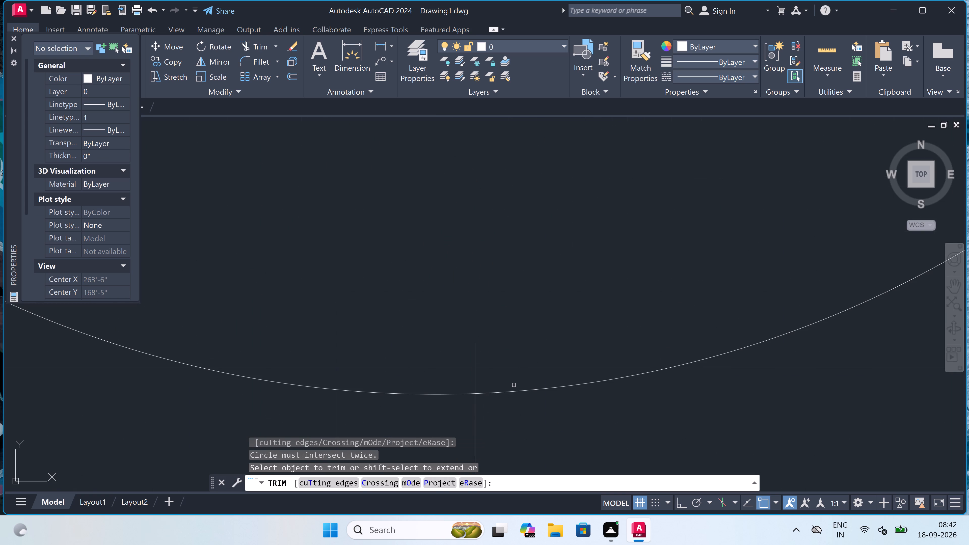
left_click(514, 374)
left_click(459, 350)
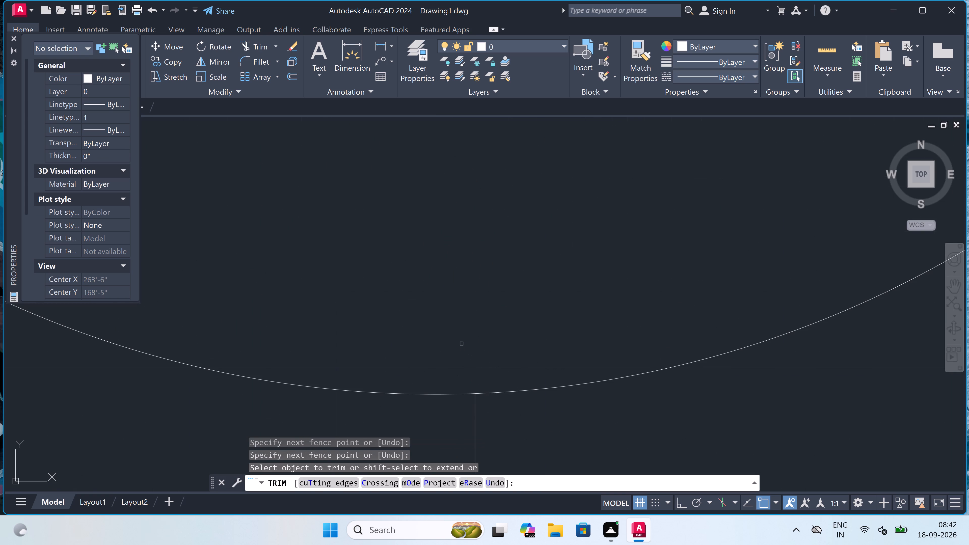
Leave Trim and look over the whole drawing set, examining the elevation, the section and their titles.
key("Escape")
scroll(465, 334, "down", 7)
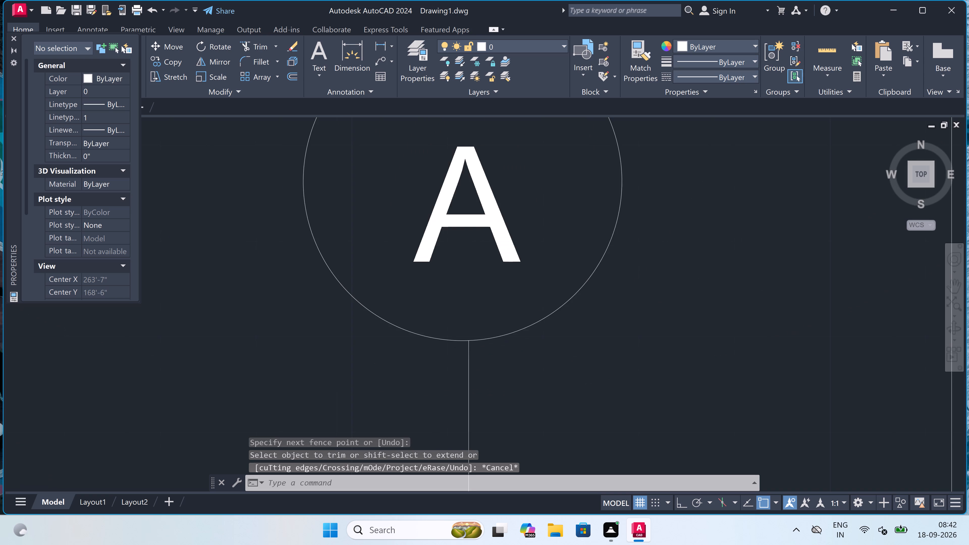
scroll(469, 328, "down", 6)
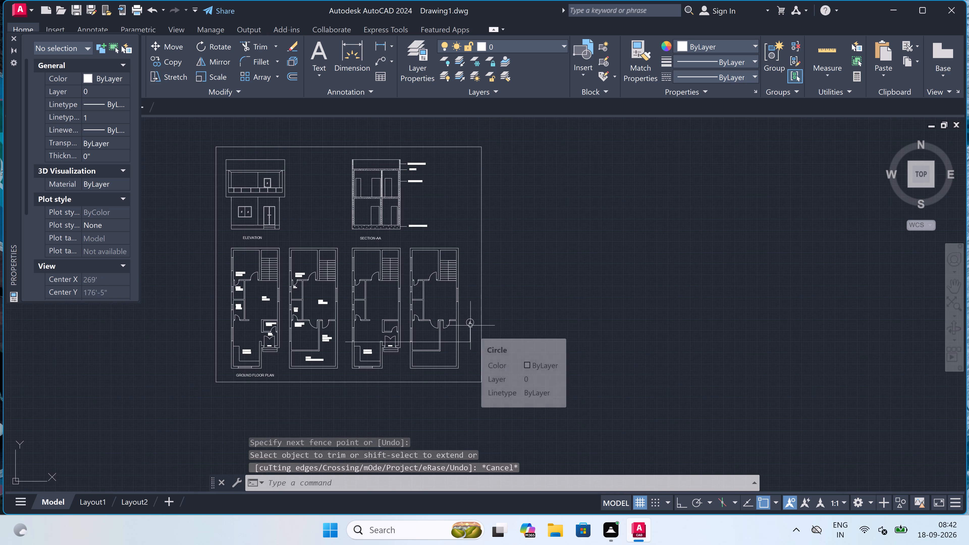
scroll(470, 325, "down", 1)
scroll(343, 229, "up", 1)
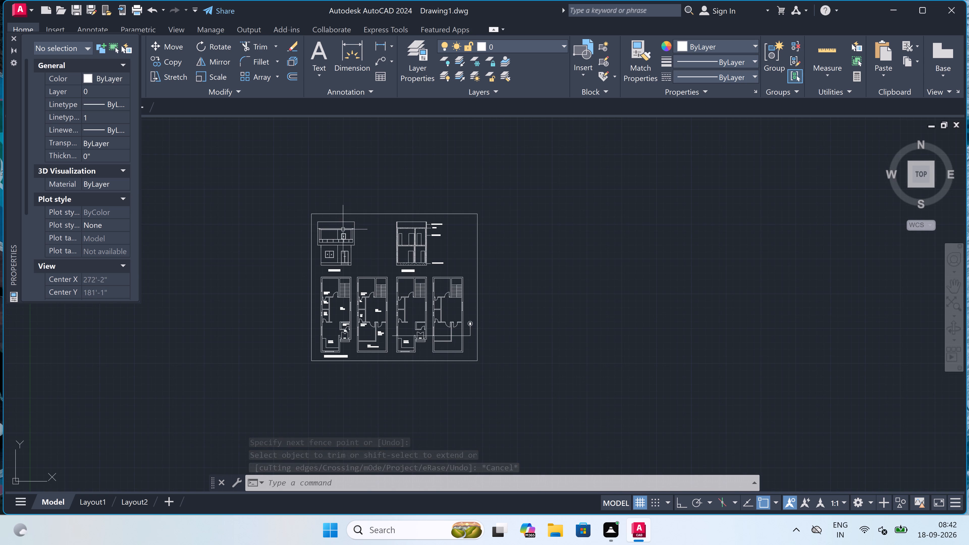
scroll(343, 229, "up", 3)
scroll(343, 229, "down", 4)
scroll(324, 235, "up", 3)
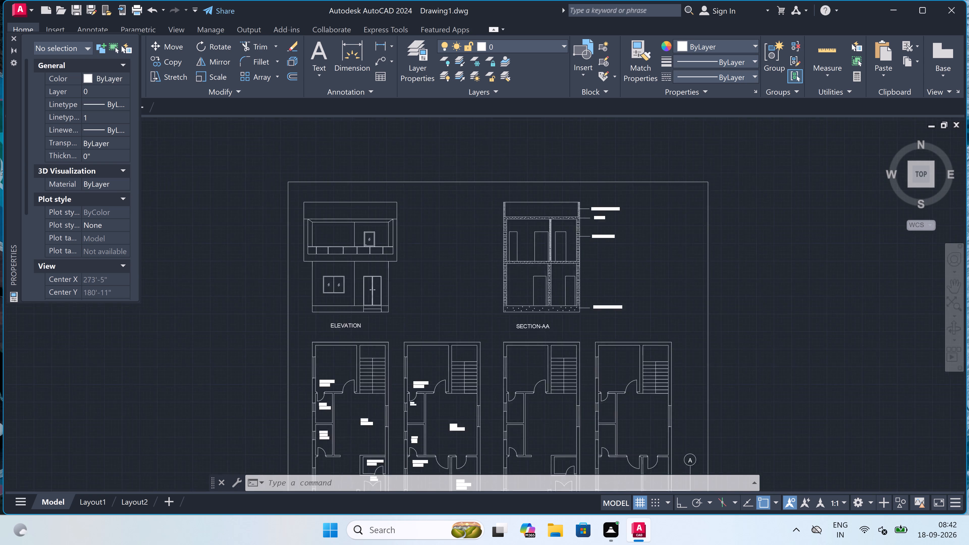
scroll(327, 234, "down", 3)
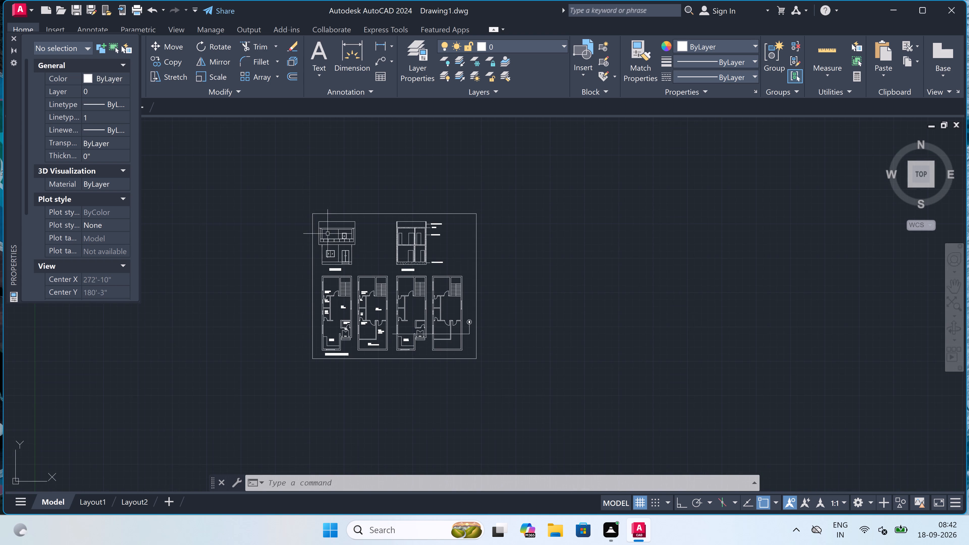
scroll(343, 264, "up", 3)
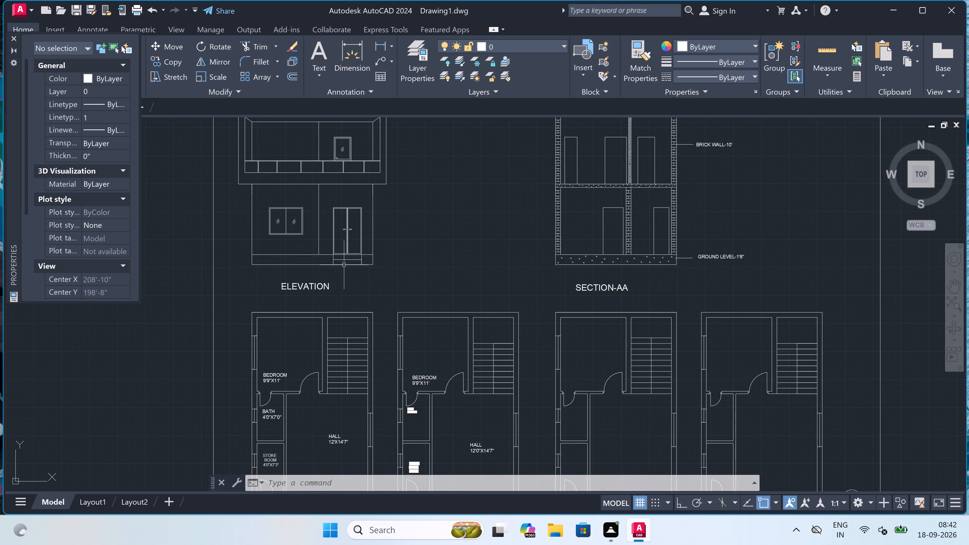
scroll(344, 265, "down", 1)
scroll(479, 171, "up", 2)
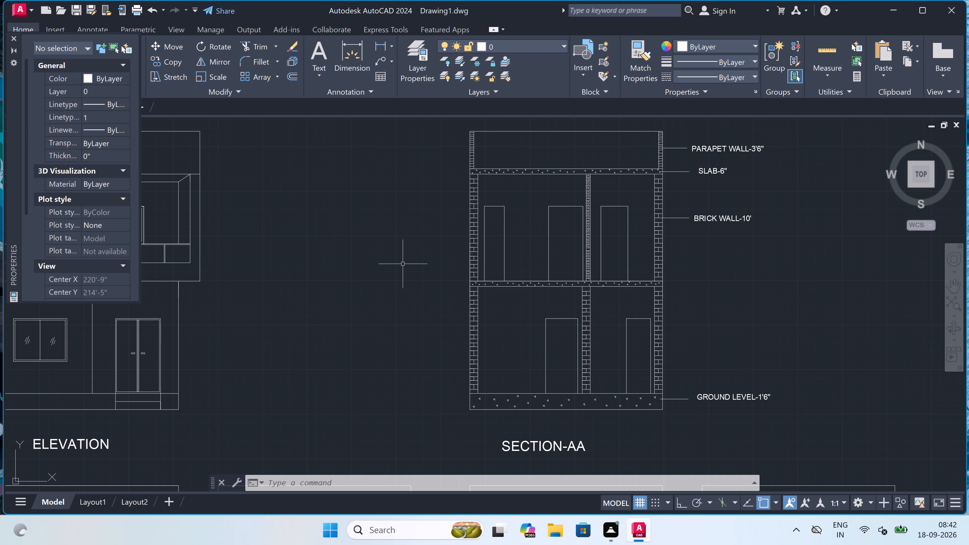
scroll(403, 264, "down", 1)
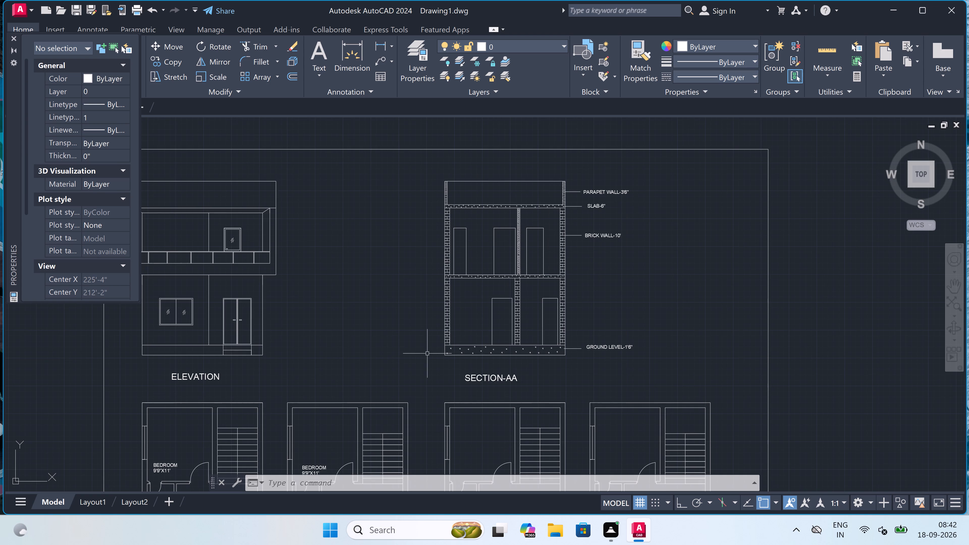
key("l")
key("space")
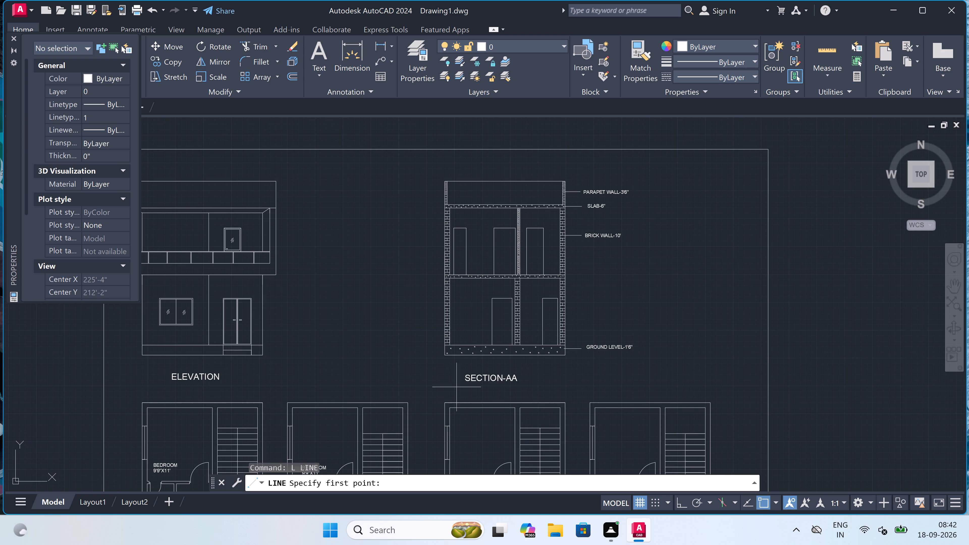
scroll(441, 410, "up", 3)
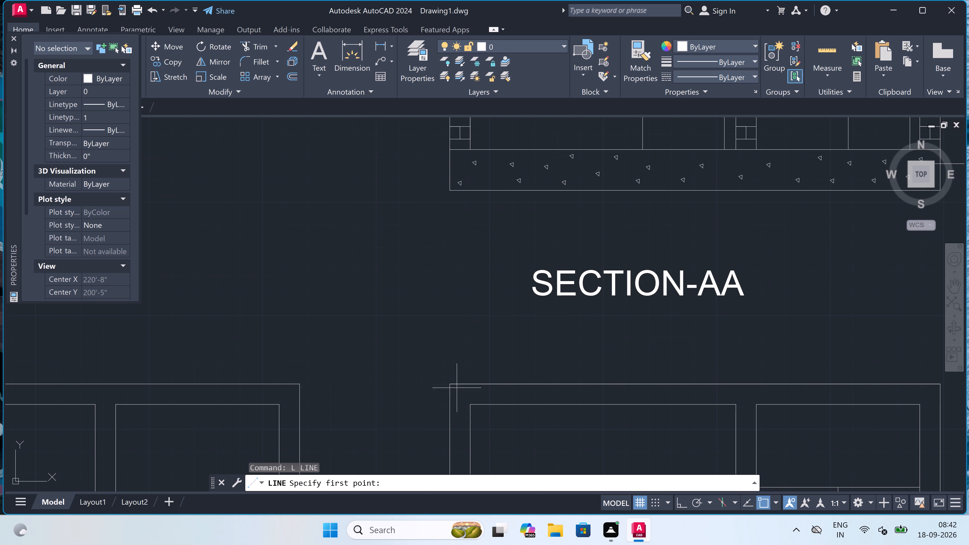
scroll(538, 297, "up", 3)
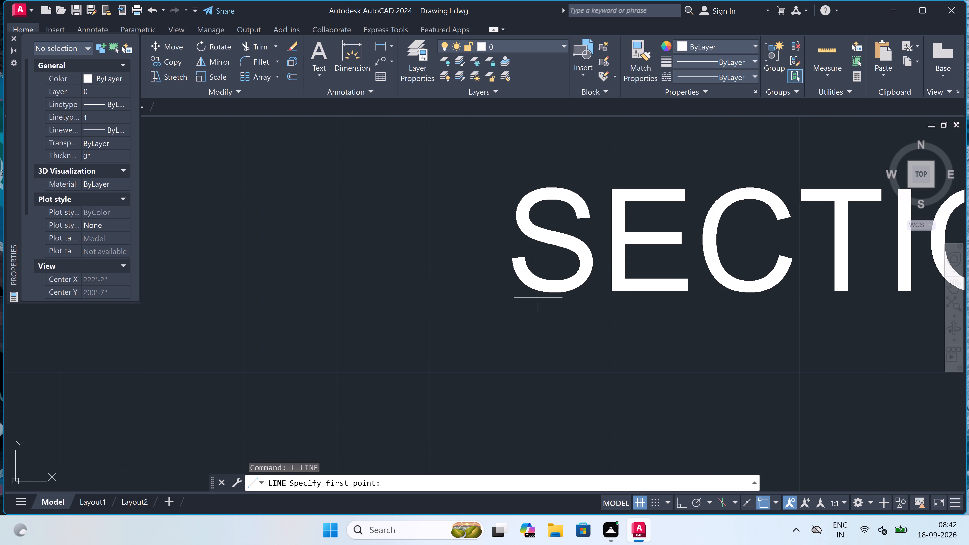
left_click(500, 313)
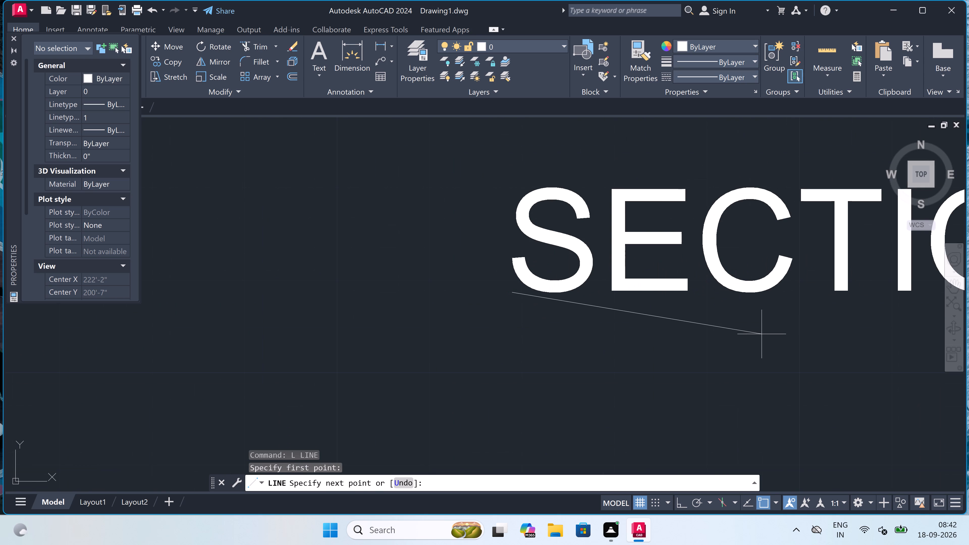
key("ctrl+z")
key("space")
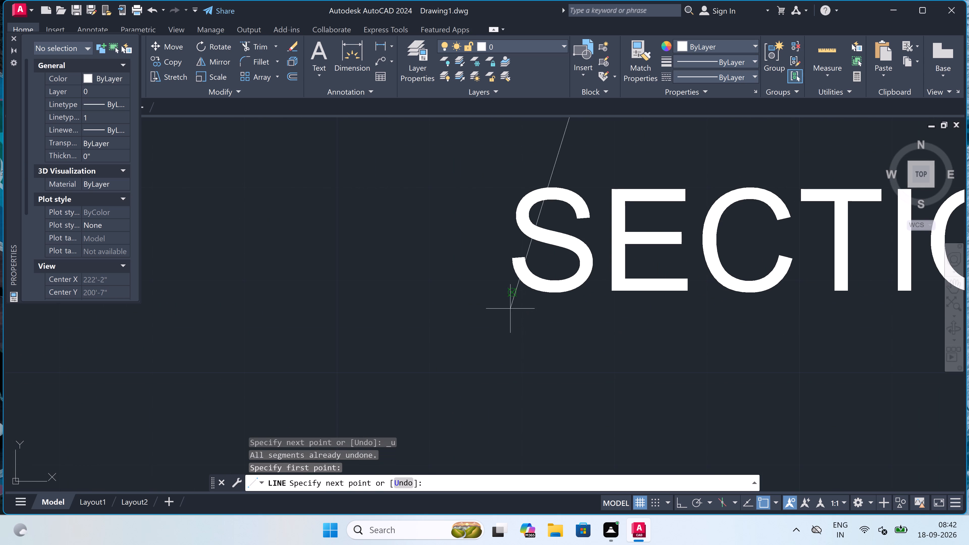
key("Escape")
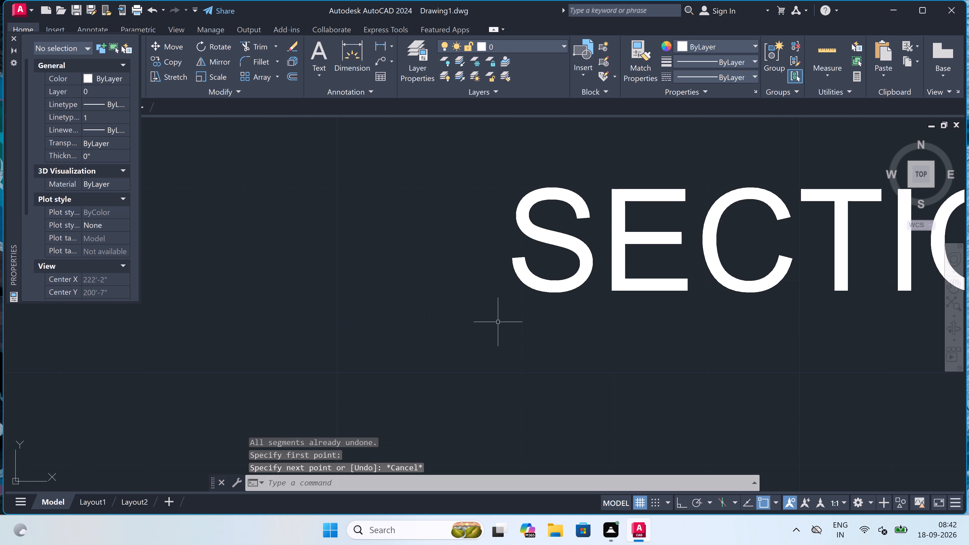
Draw a horizontal underline just below the SECTION-AA title with ortho on, spanning the title's width.
key("space")
scroll(488, 331, "up", 2)
left_click_drag(481, 318, 486, 318)
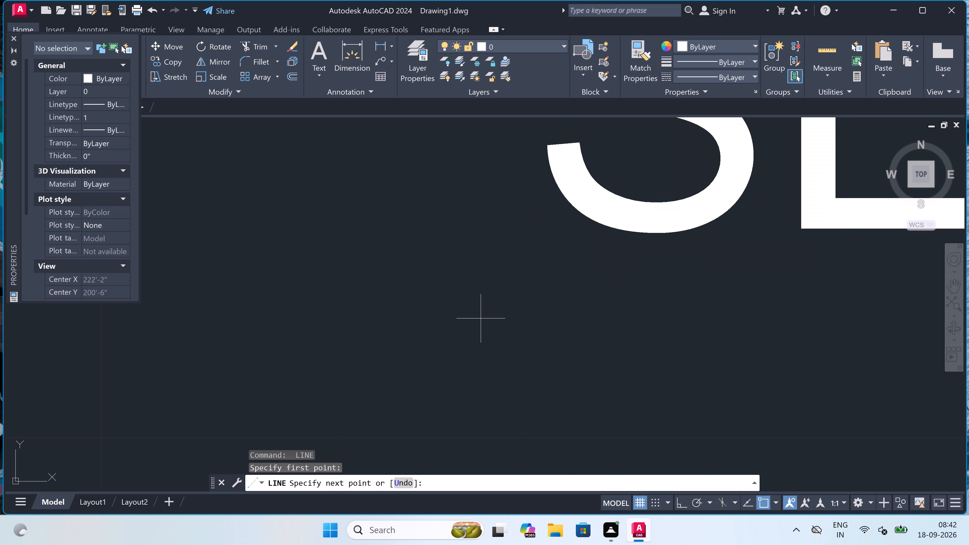
left_click_drag(486, 318, 514, 319)
key("F8")
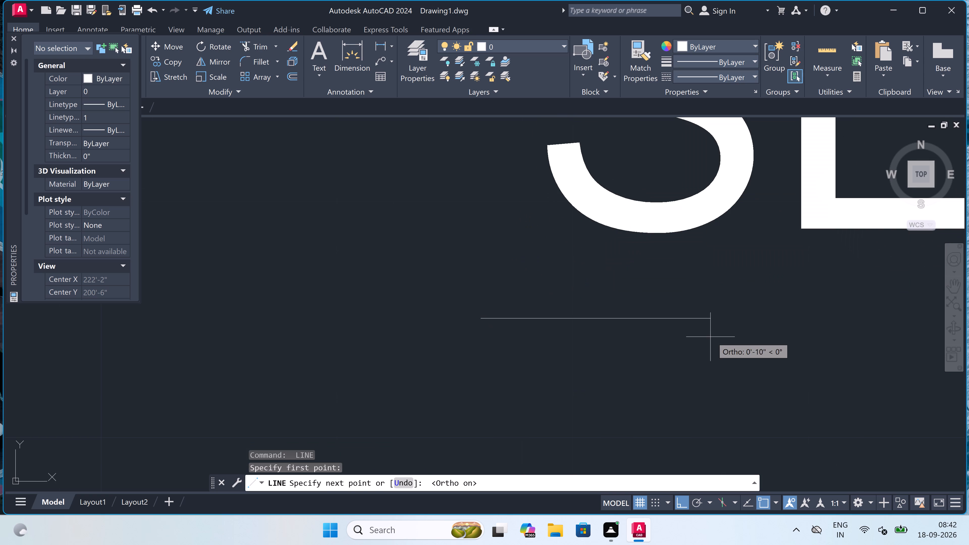
scroll(708, 338, "down", 6)
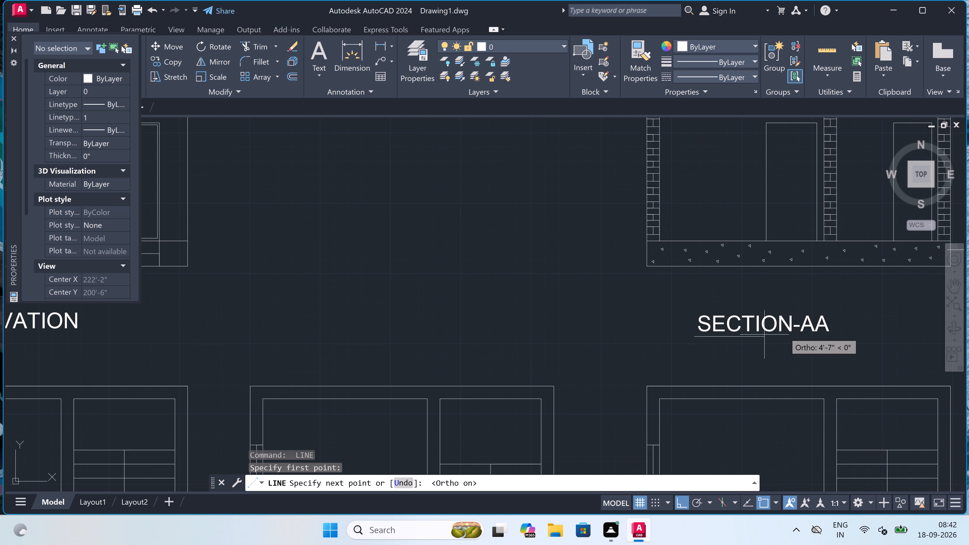
scroll(842, 339, "up", 3)
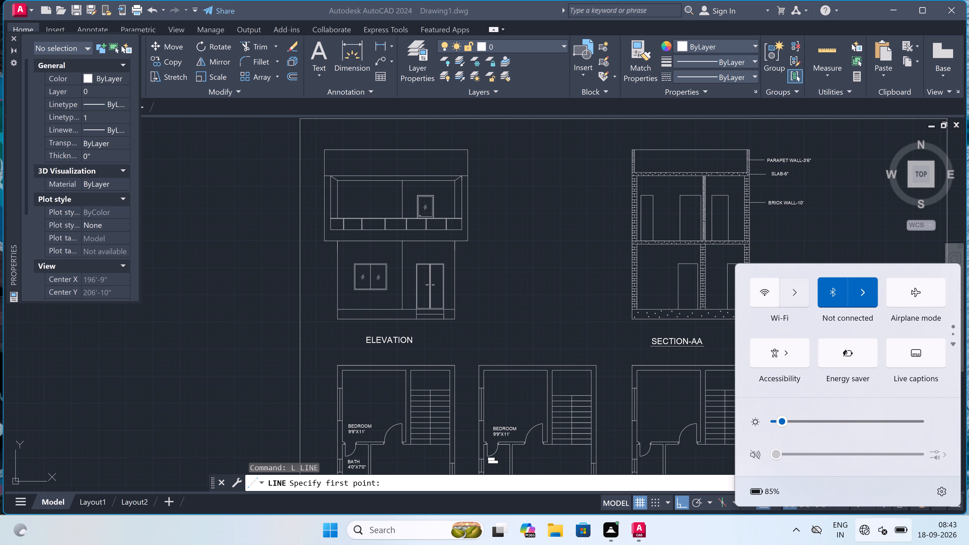
Switch to the system quick settings and open the Wi-Fi connections.
left_click(794, 294)
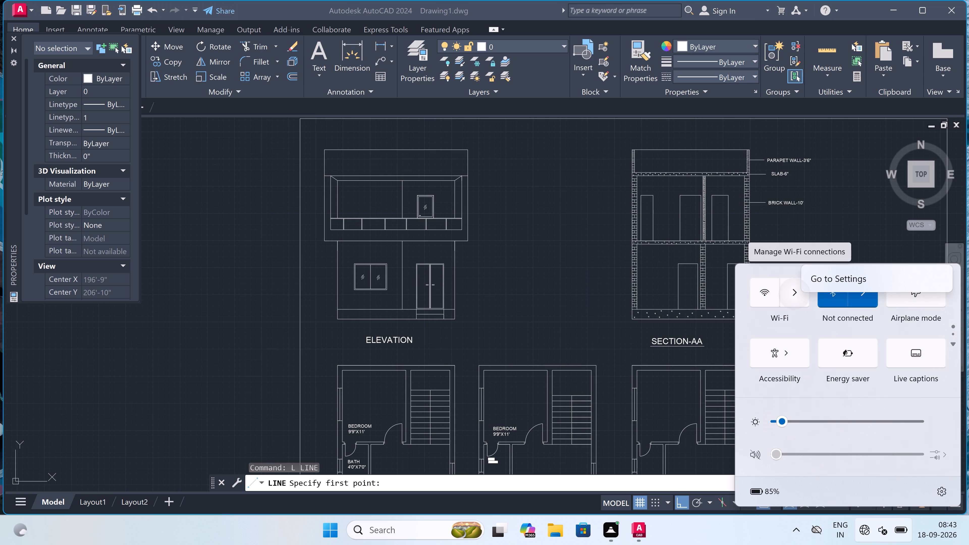
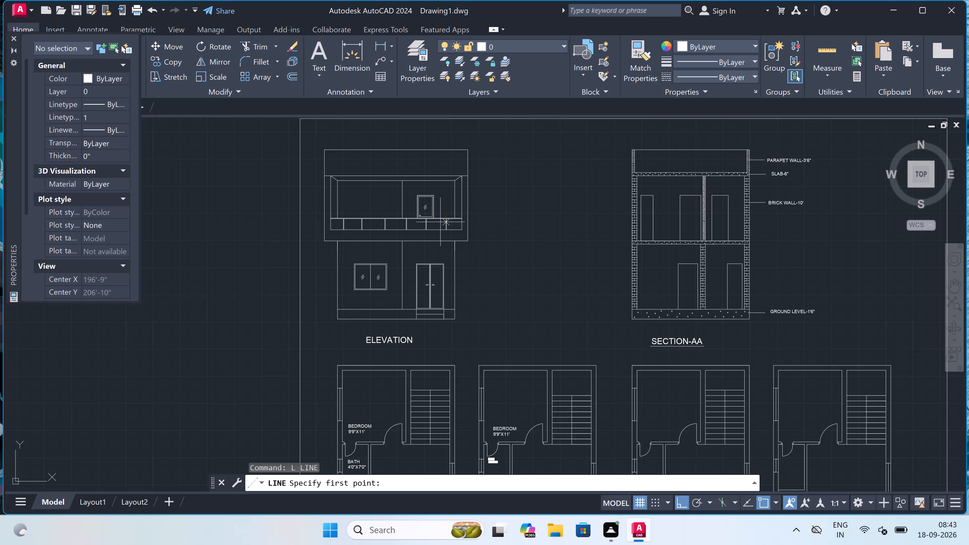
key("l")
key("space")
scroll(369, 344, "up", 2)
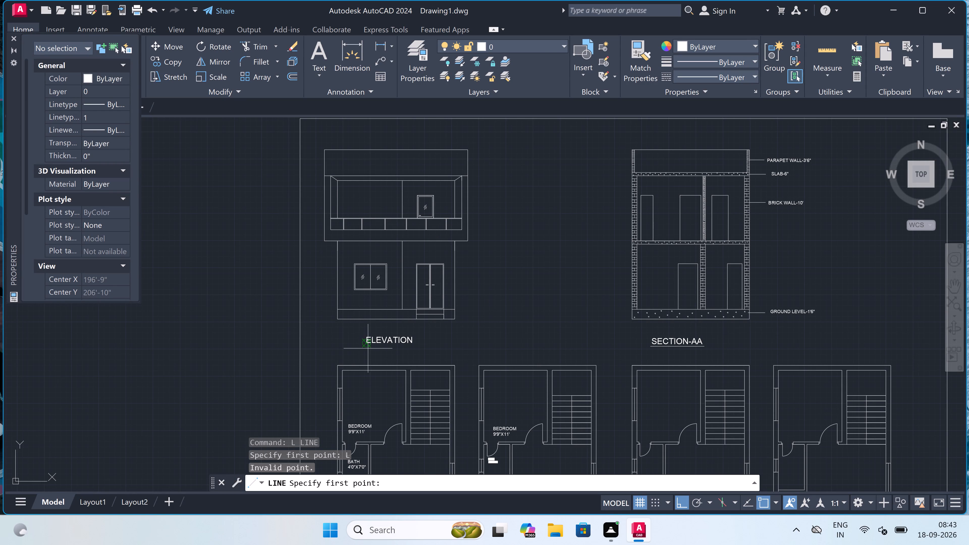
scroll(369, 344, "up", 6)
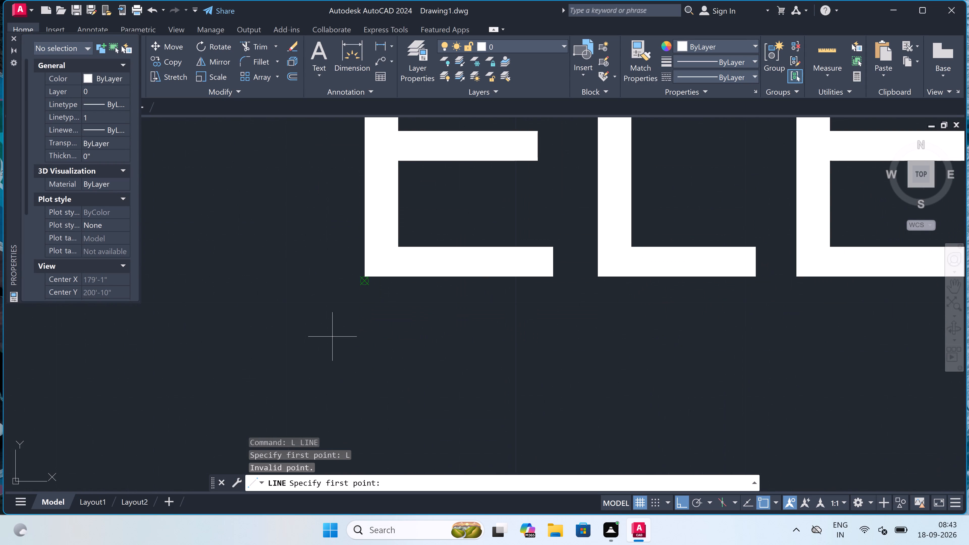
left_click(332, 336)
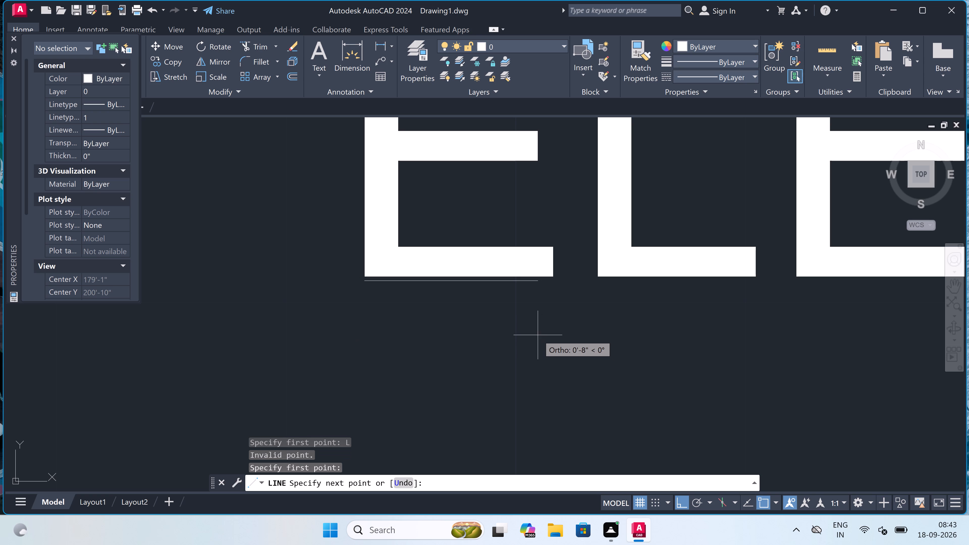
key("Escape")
Draw a horizontal underline about 7'-10" long just below the ELEVATION title, extending slightly past both ends of the text.
key("space")
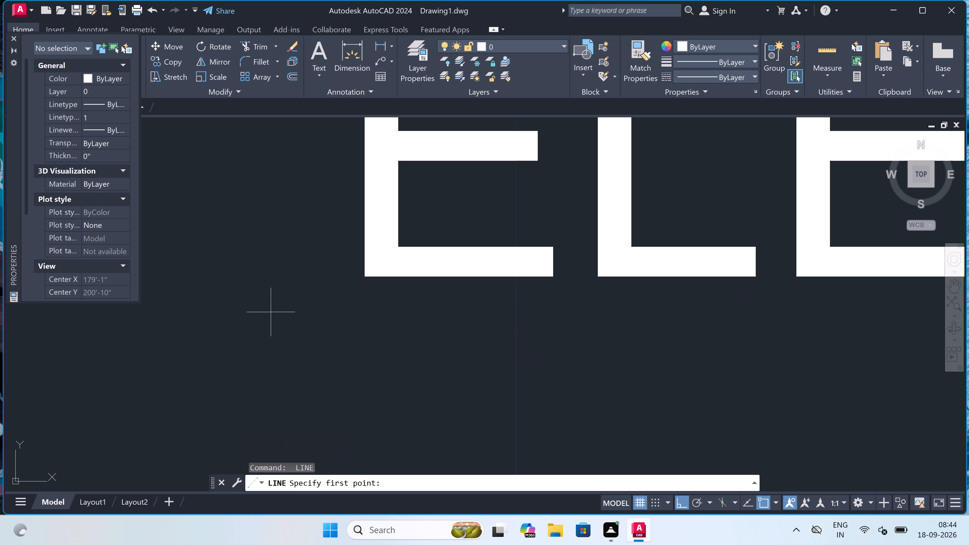
scroll(292, 344, "up", 2)
left_click(296, 340)
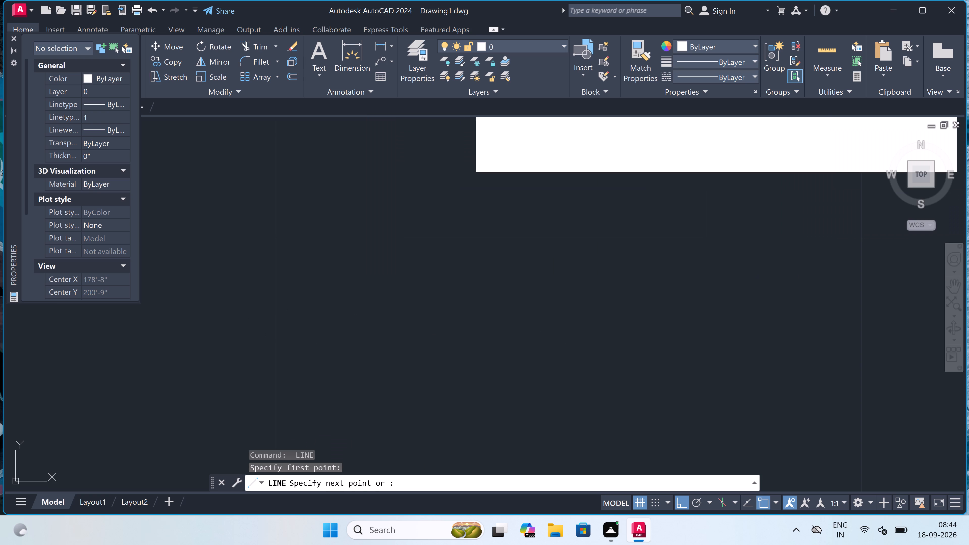
scroll(682, 348, "down", 9)
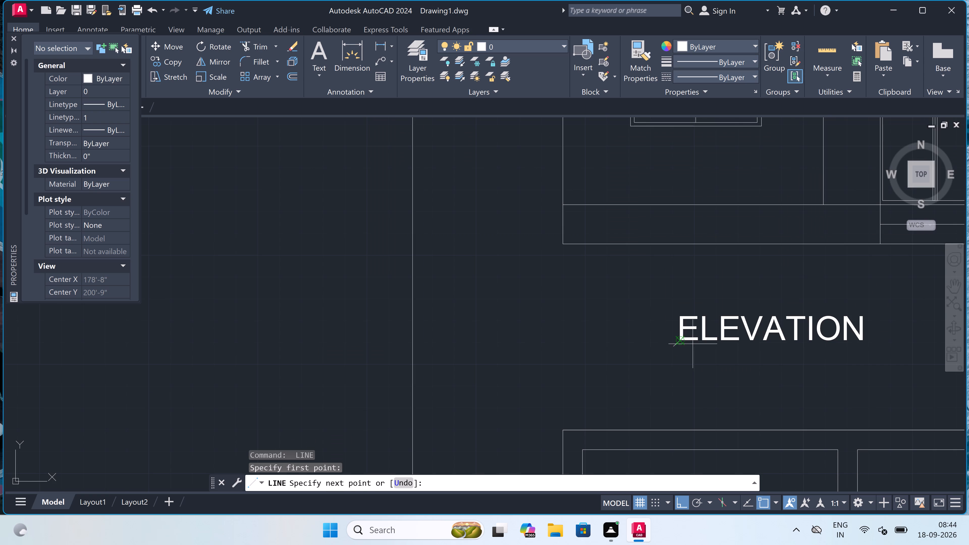
scroll(887, 346, "up", 2)
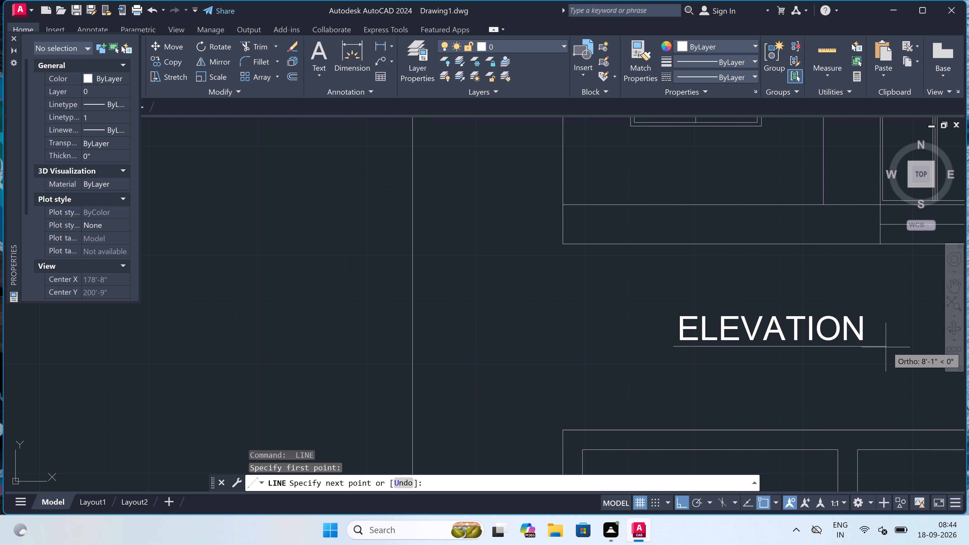
scroll(887, 346, "up", 2)
scroll(816, 345, "up", 4)
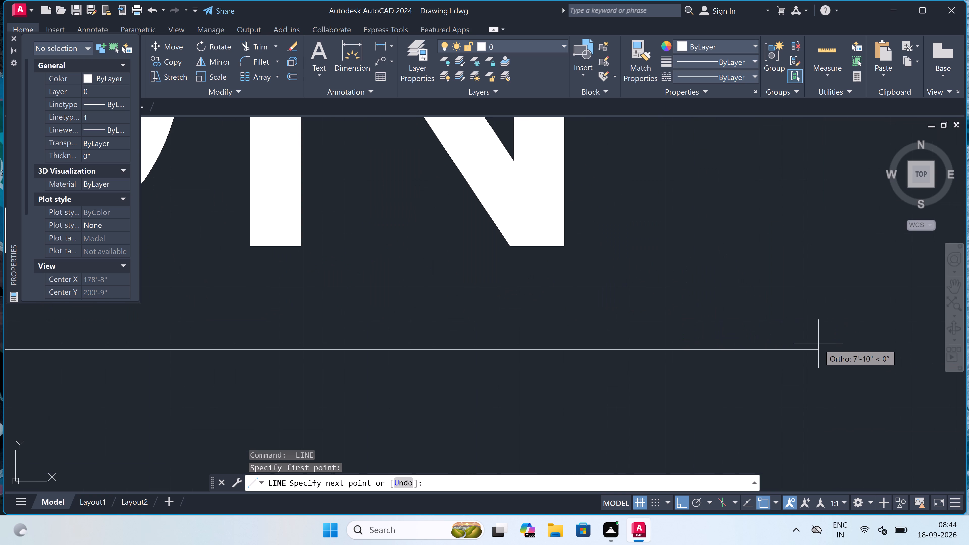
left_click(791, 334)
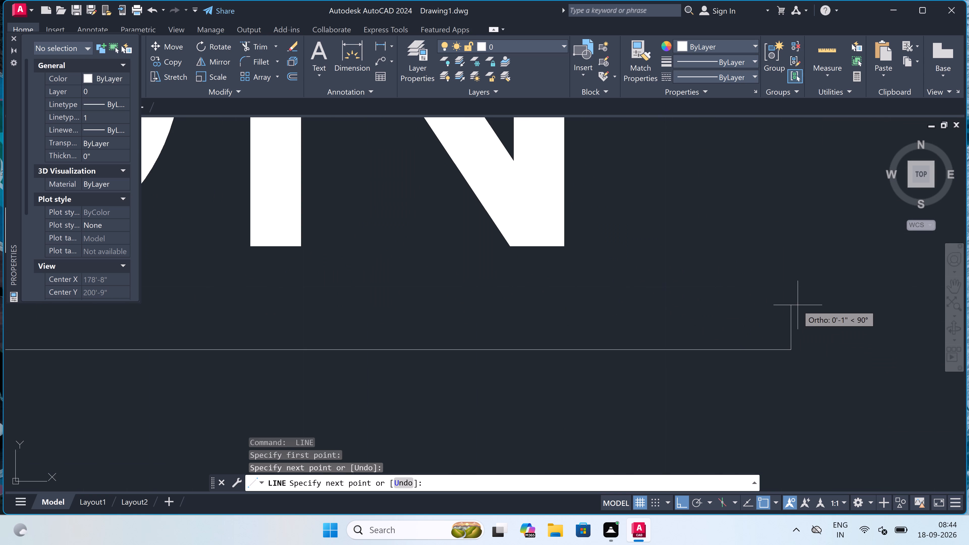
key("Escape")
Look over the whole bordered drawing set, examining the elevation, section, floor plans and their titles.
scroll(610, 291, "down", 3)
scroll(584, 290, "down", 6)
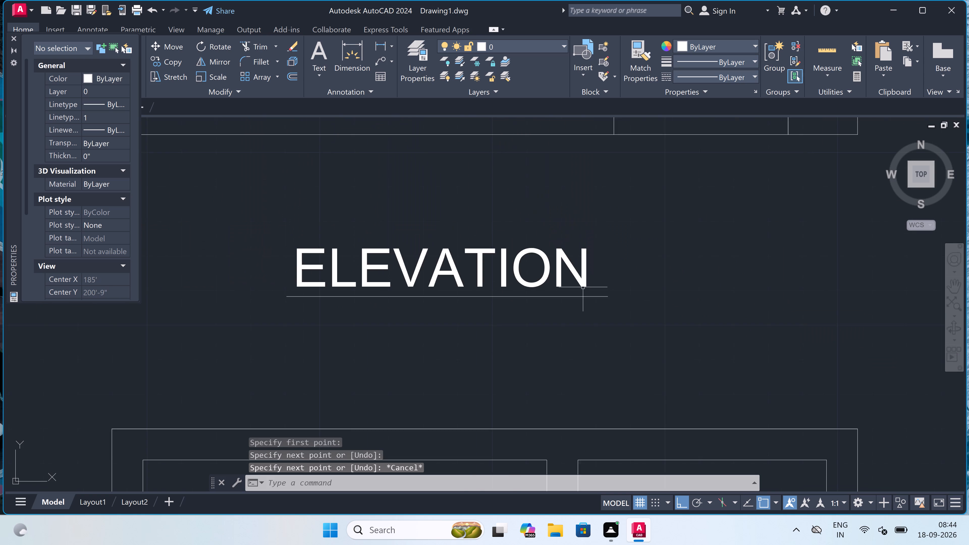
scroll(562, 270, "down", 4)
scroll(697, 298, "up", 2)
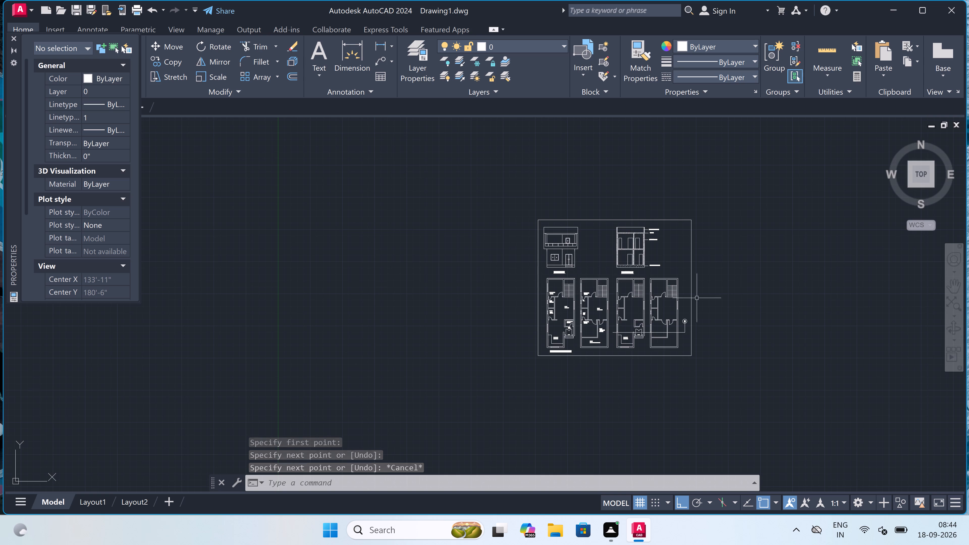
scroll(697, 298, "up", 1)
scroll(673, 229, "down", 2)
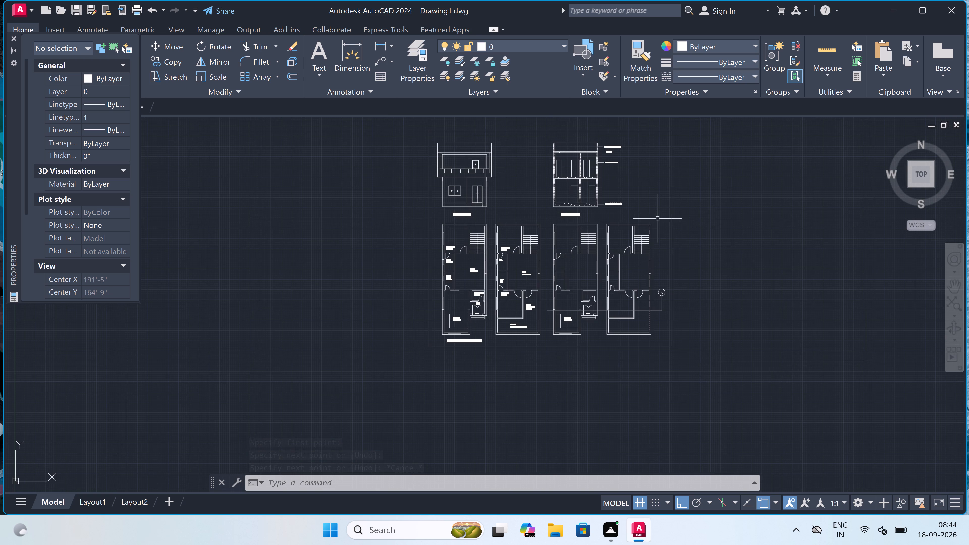
scroll(658, 209, "up", 1)
scroll(659, 209, "down", 1)
scroll(653, 184, "up", 1)
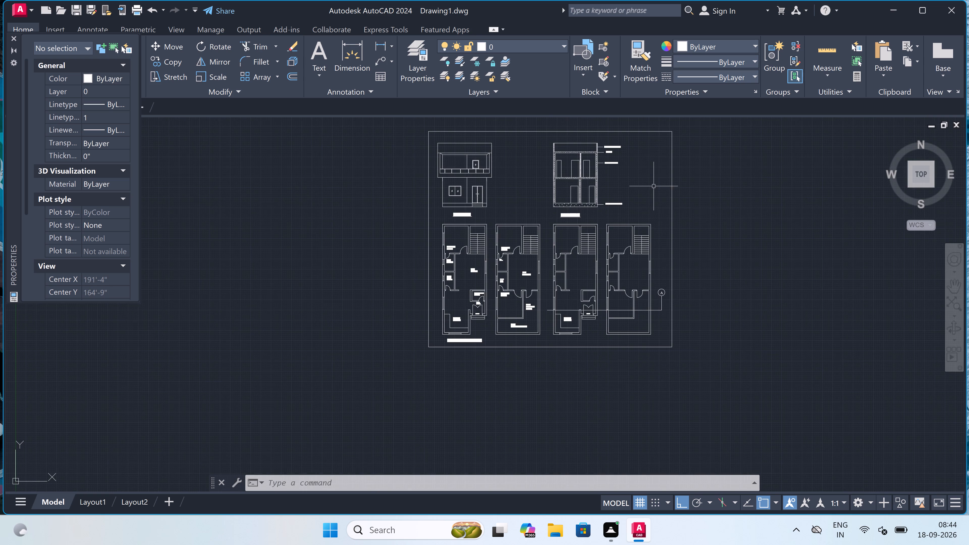
scroll(653, 184, "down", 1)
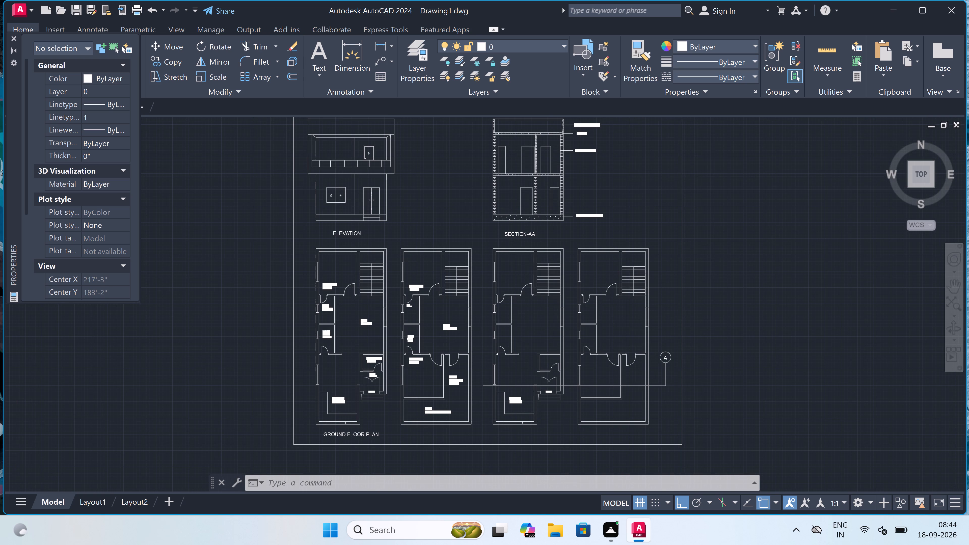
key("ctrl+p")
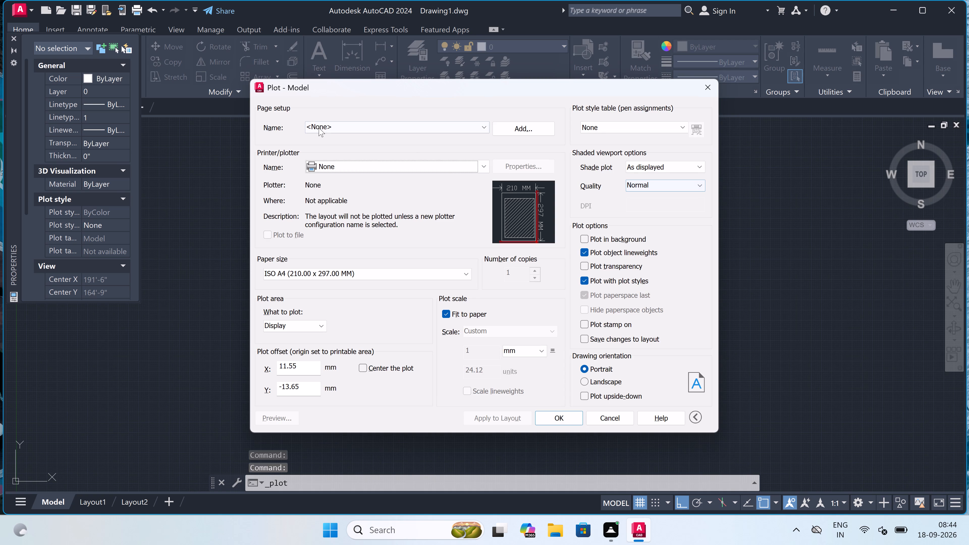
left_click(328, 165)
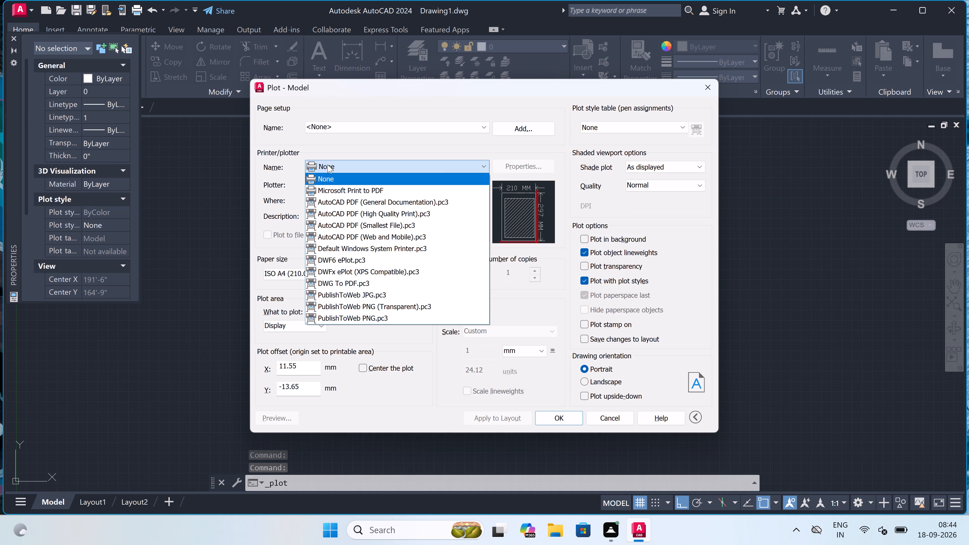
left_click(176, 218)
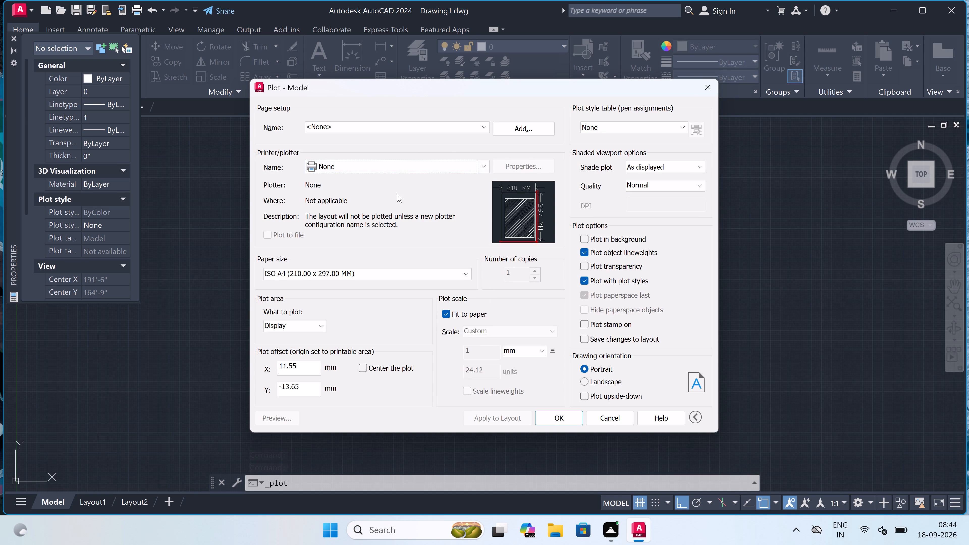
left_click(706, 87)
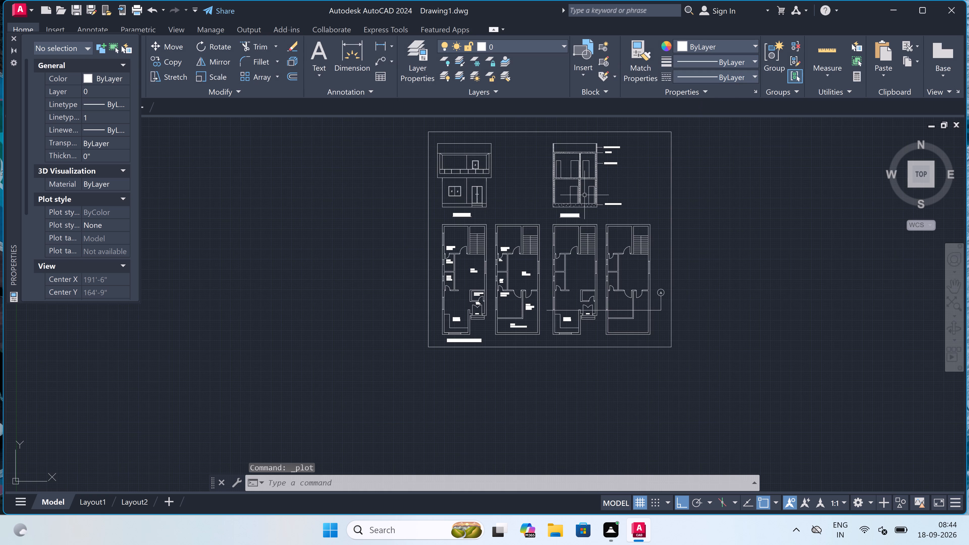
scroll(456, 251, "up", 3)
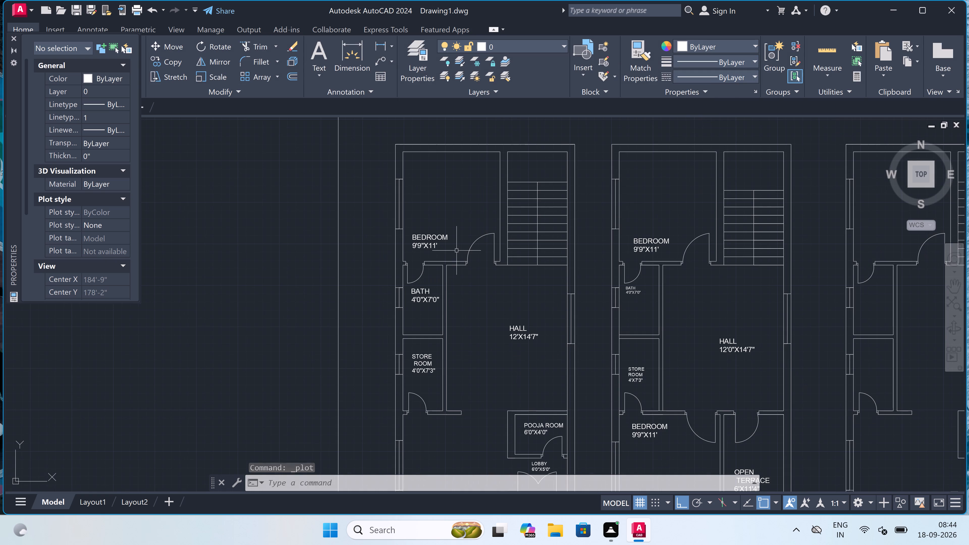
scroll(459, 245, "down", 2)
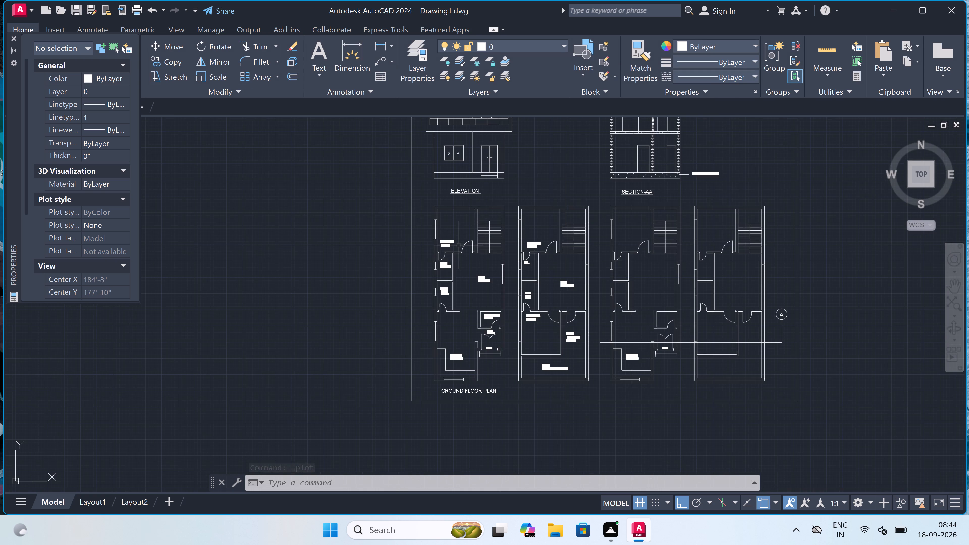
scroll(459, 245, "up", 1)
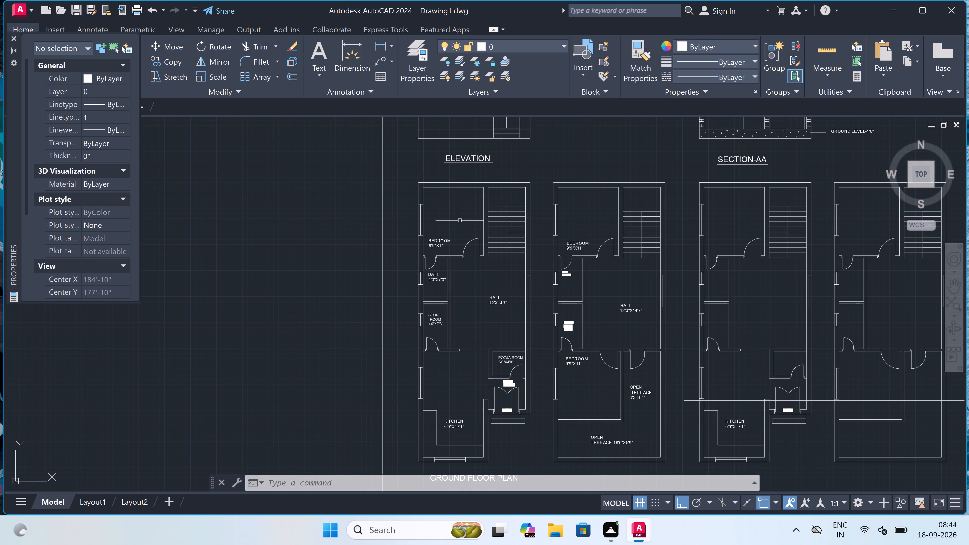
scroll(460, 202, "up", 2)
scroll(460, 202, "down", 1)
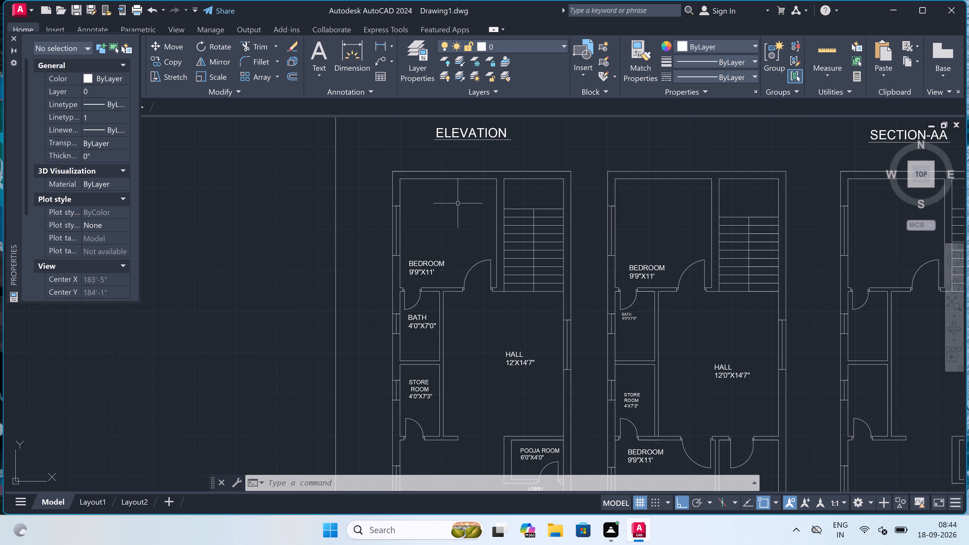
Close the Properties palette and open the recent drawing ground floor plan-6 17-09-26.dwg.
left_click(11, 35)
left_click(17, 9)
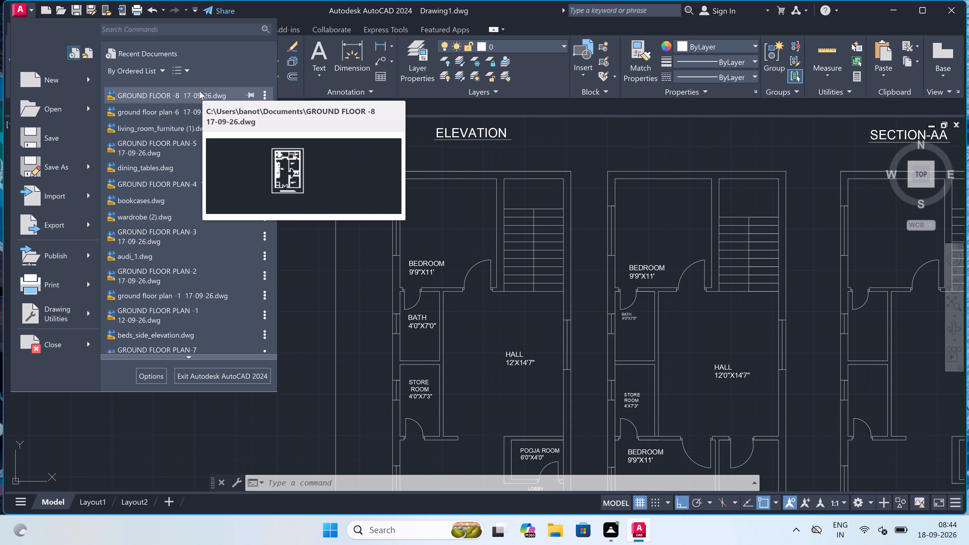
double_click(195, 107)
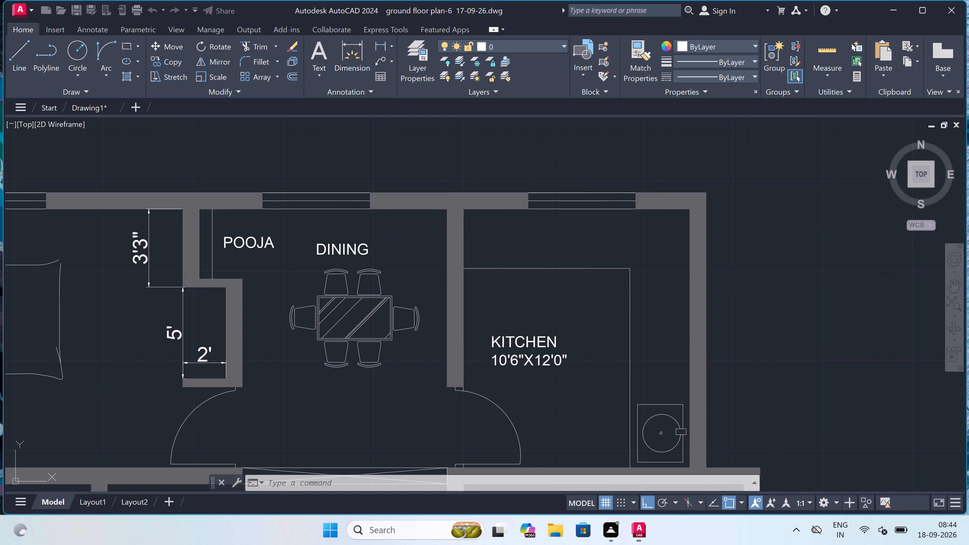
Copy the bed from the 12'3"X11'6" bedroom, the living-area sofa set, the toilet fixture and the kitchen sink to the clipboard.
scroll(384, 241, "down", 4)
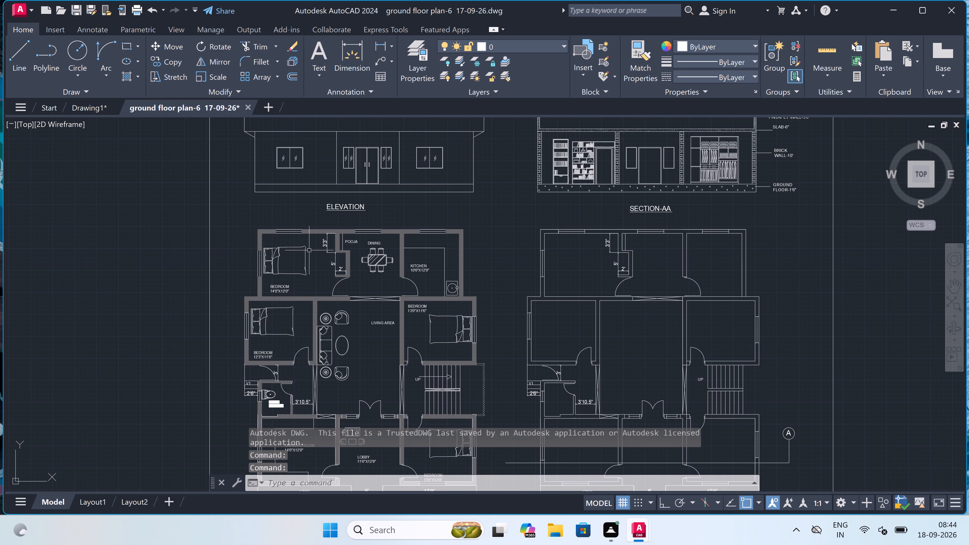
scroll(298, 273, "down", 2)
scroll(289, 288, "up", 3)
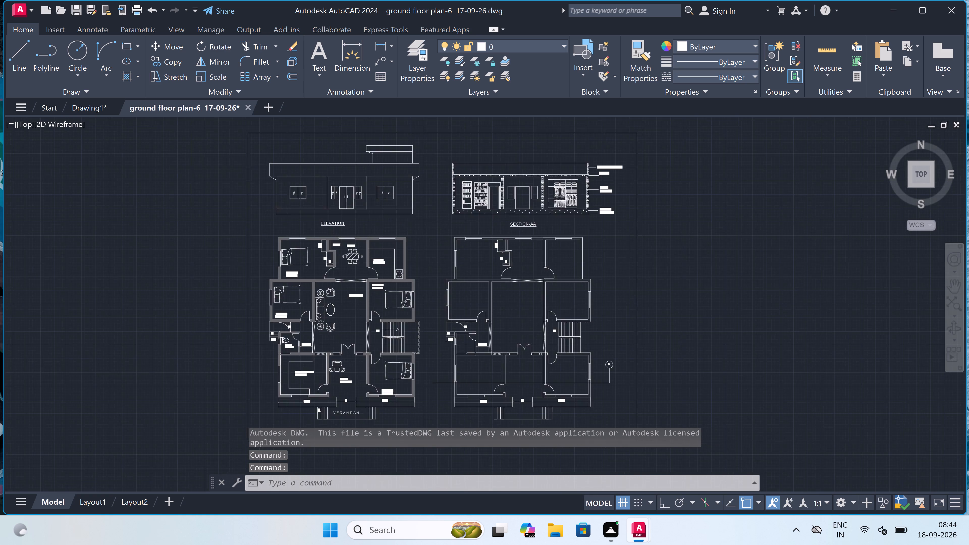
scroll(310, 281, "up", 3)
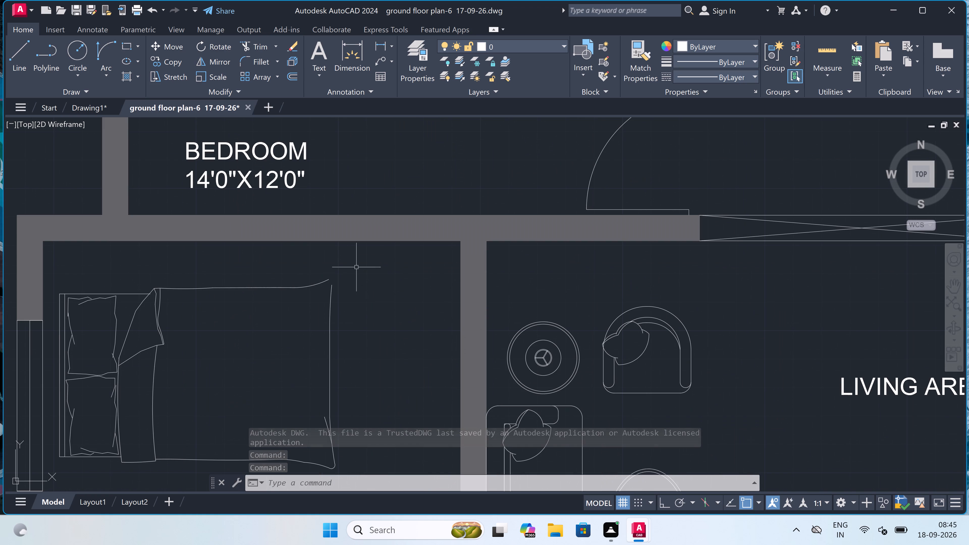
left_click_drag(363, 264, 358, 273)
scroll(301, 311, "down", 3)
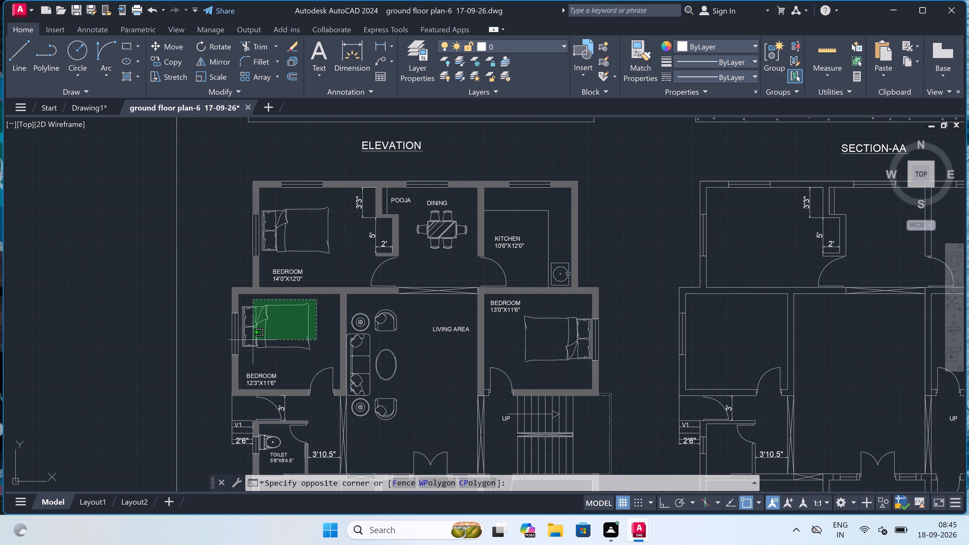
scroll(236, 351, "up", 3)
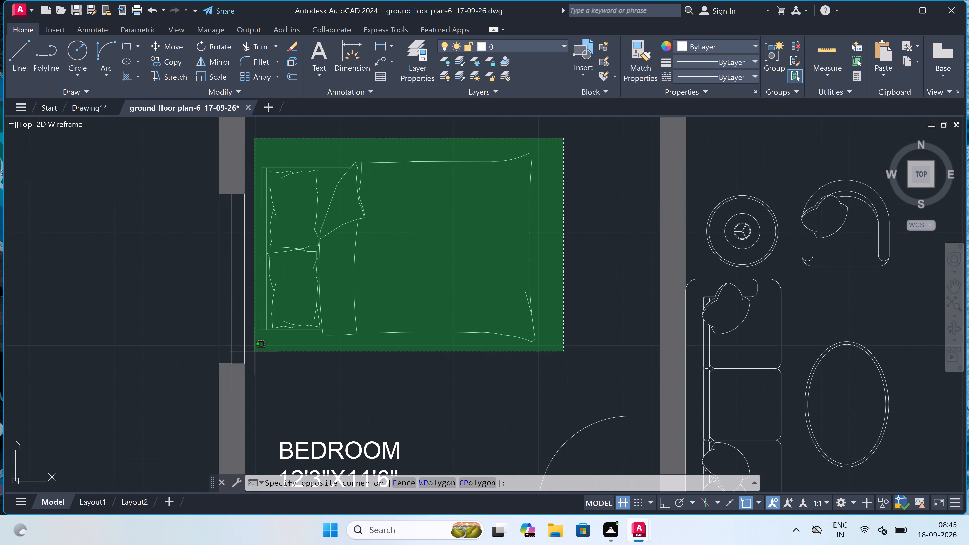
left_click(259, 349)
scroll(380, 243, "down", 3)
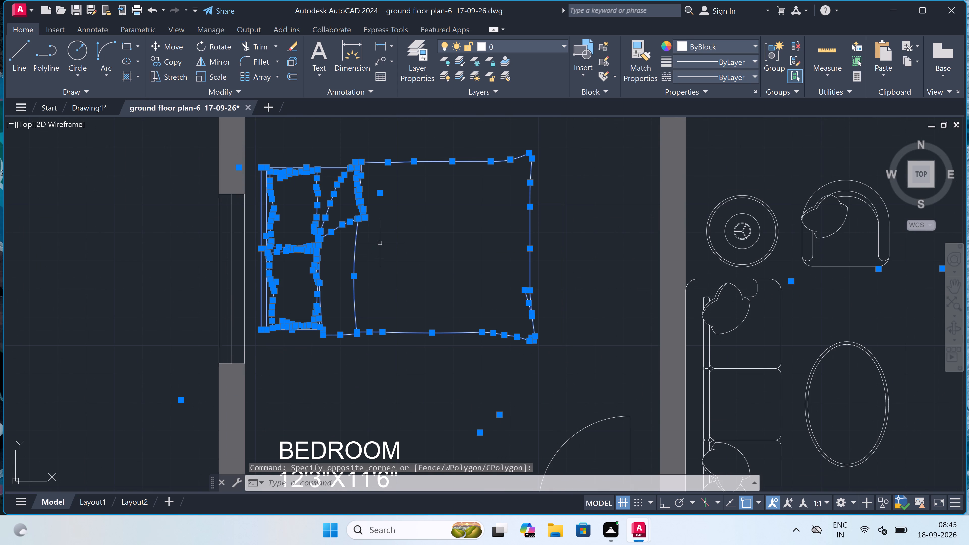
scroll(380, 243, "down", 1)
scroll(420, 264, "up", 2)
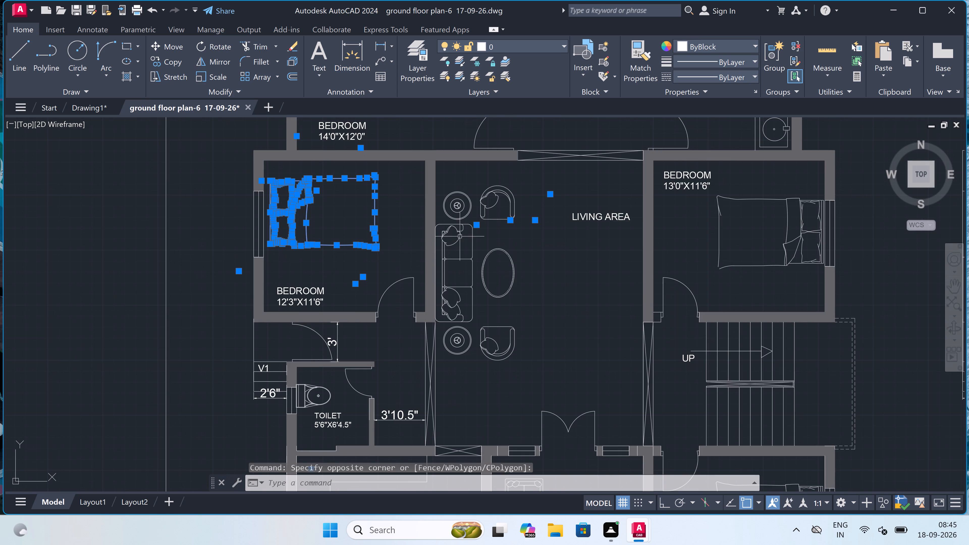
left_click_drag(539, 175, 537, 177)
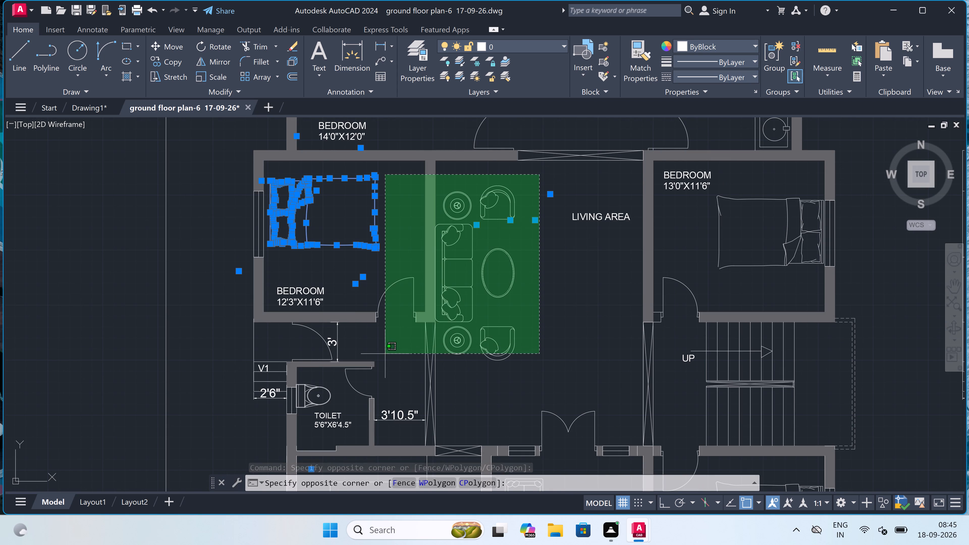
scroll(425, 377, "up", 3)
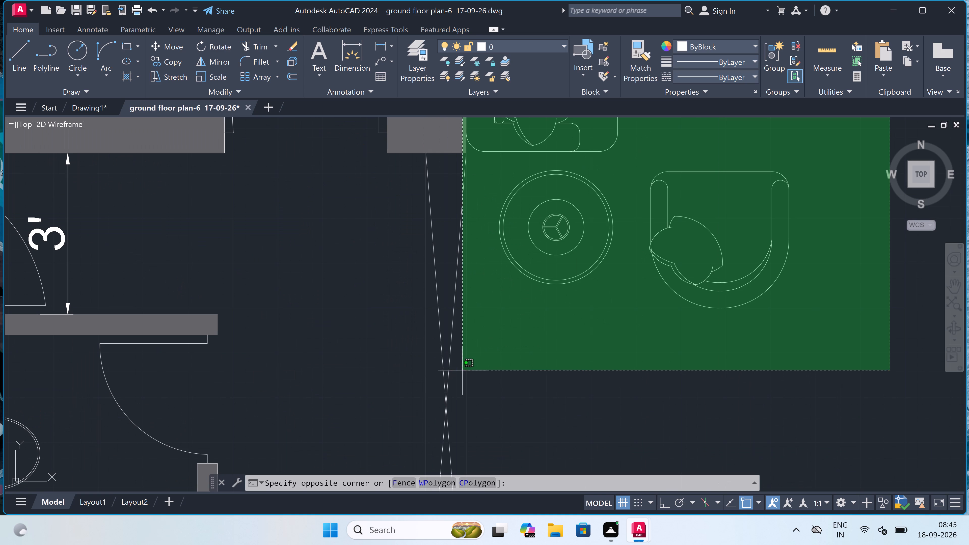
left_click(479, 349)
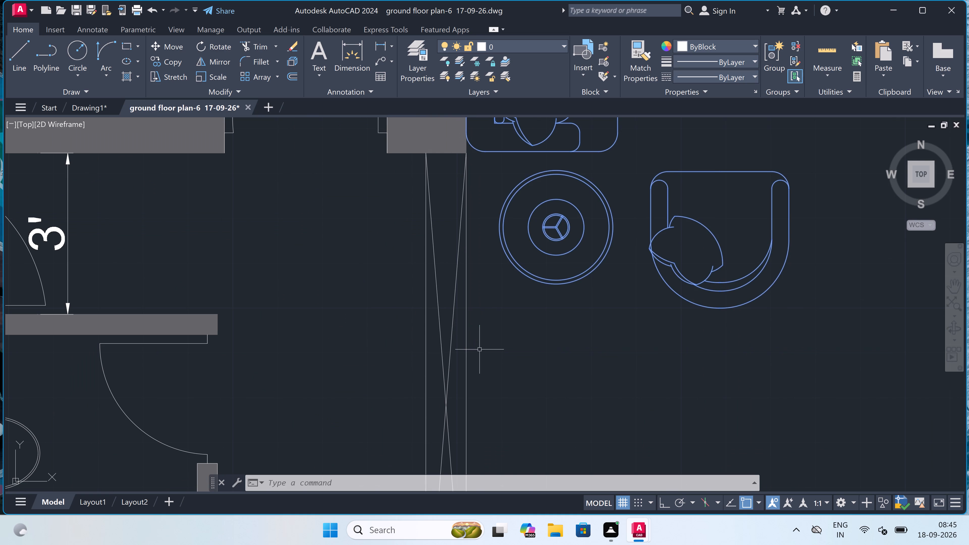
scroll(383, 311, "down", 5)
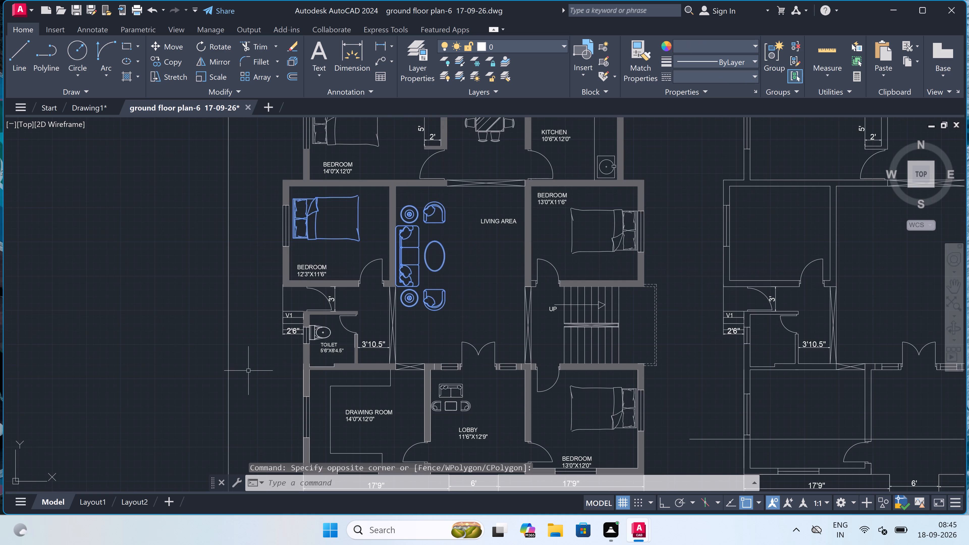
scroll(302, 337, "up", 3)
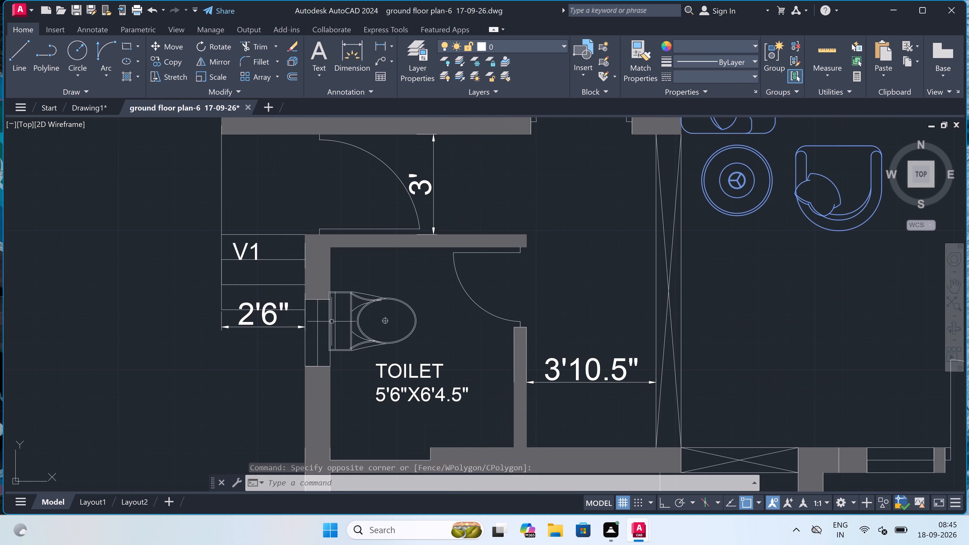
left_click(382, 289)
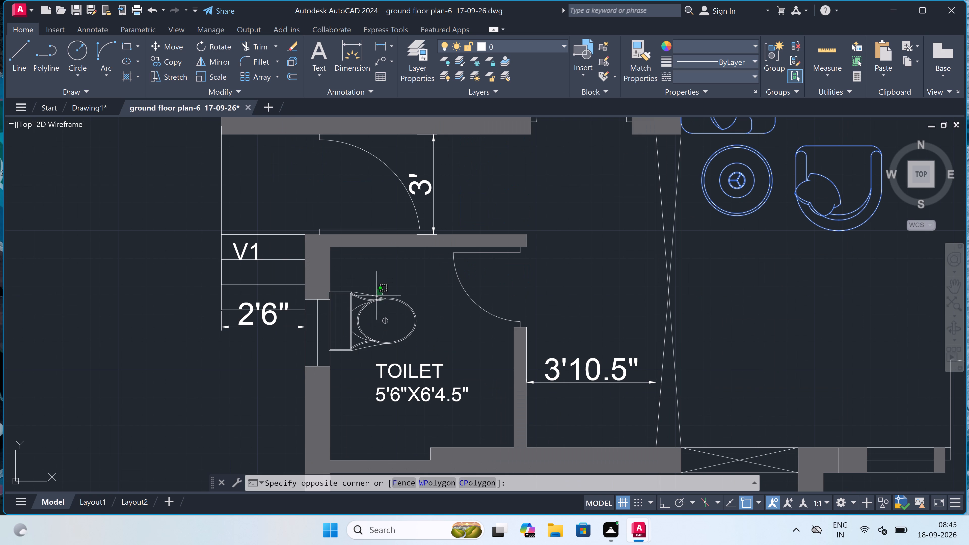
left_click_drag(335, 339, 343, 326)
scroll(390, 285, "down", 3)
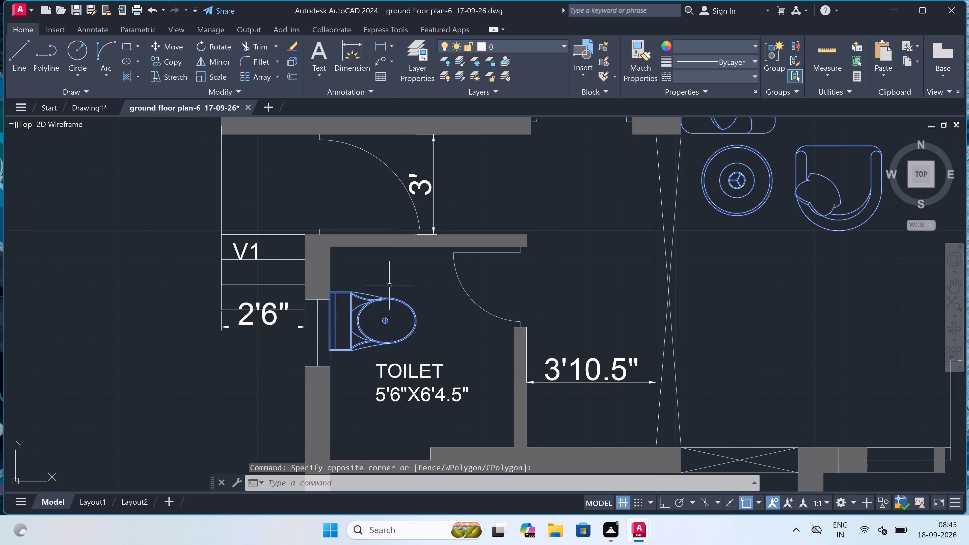
scroll(390, 285, "down", 1)
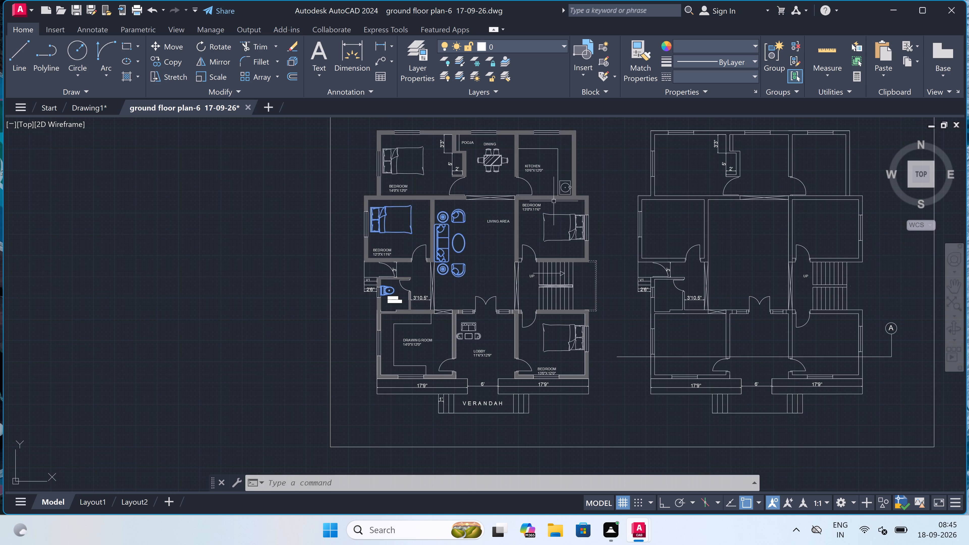
scroll(568, 184, "up", 4)
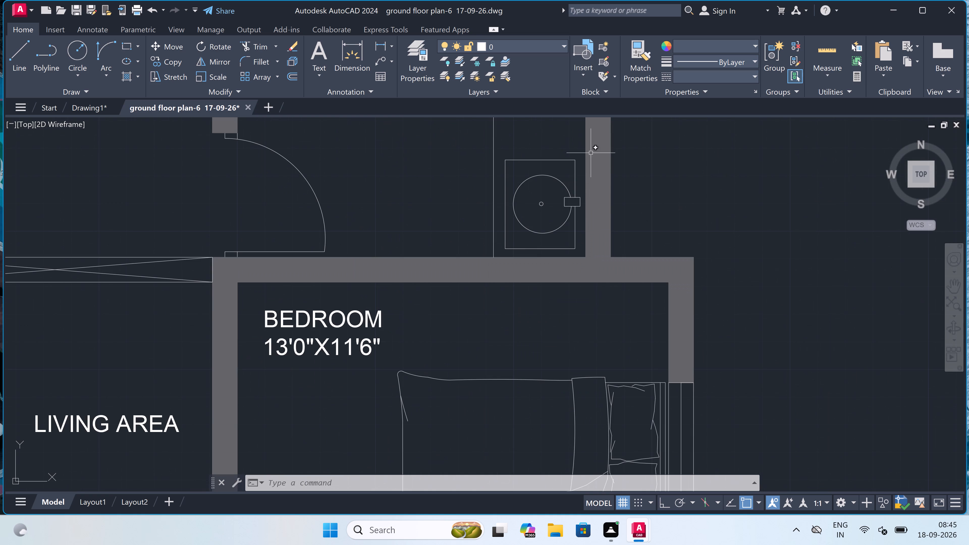
left_click(581, 150)
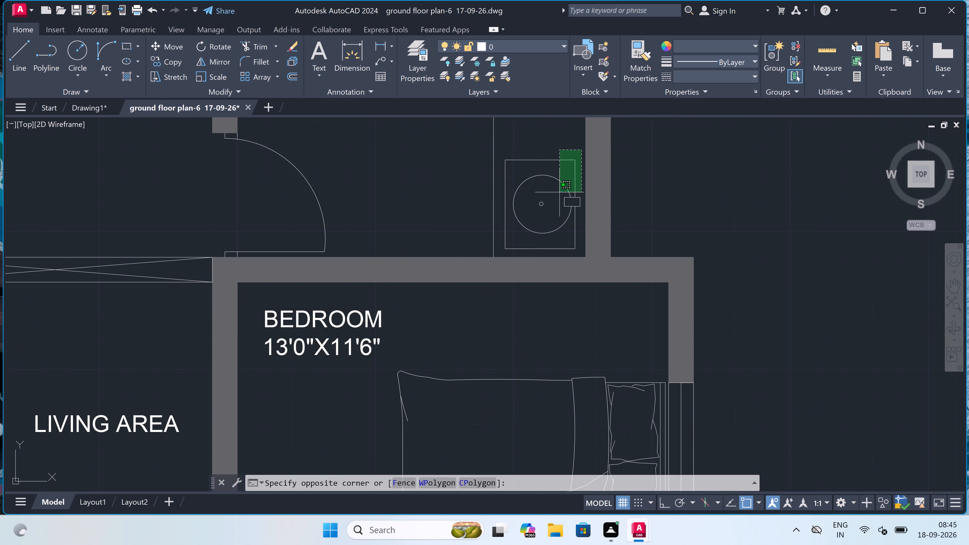
left_click(496, 251)
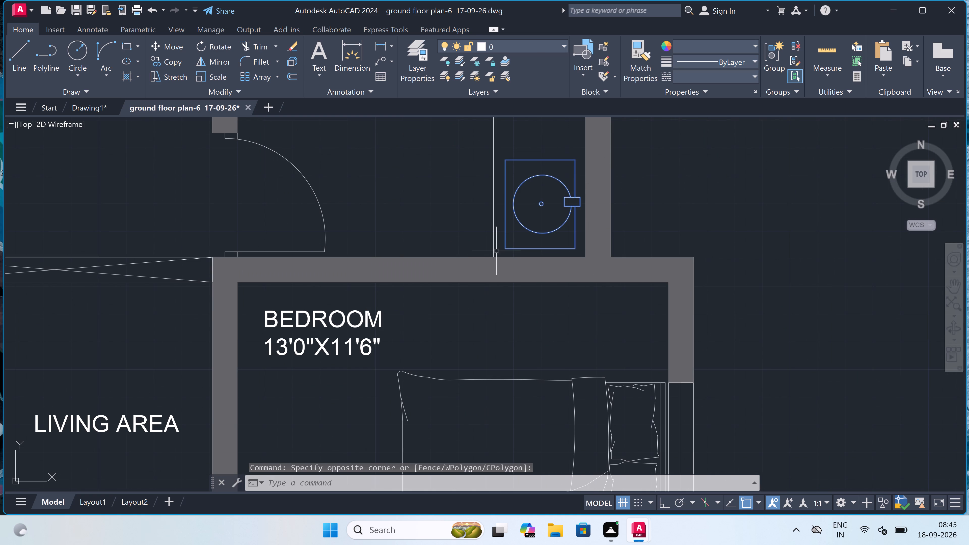
key("ctrl+c")
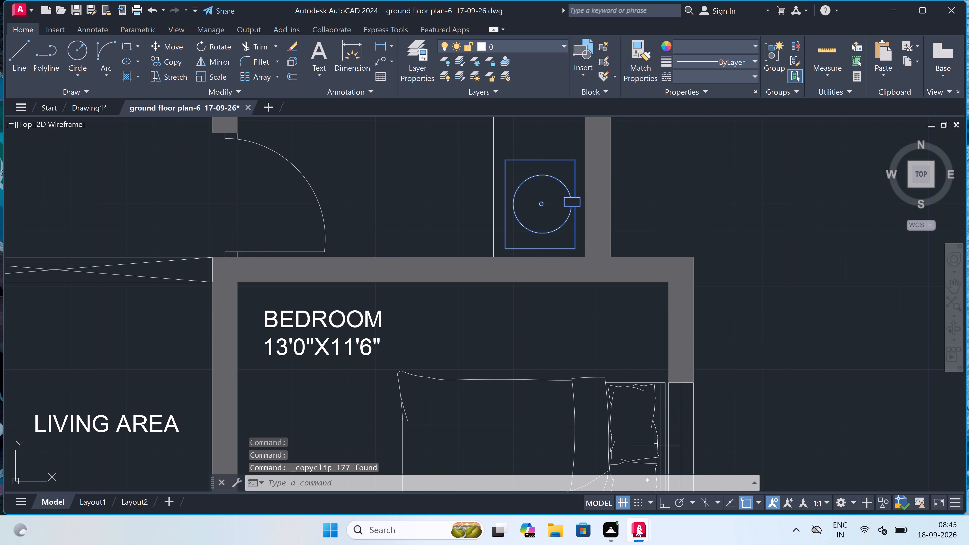
Switch to Drawing1 and paste the copied furniture and fixtures in the empty area outside the sheet border, beside the floor plans.
left_click(606, 471)
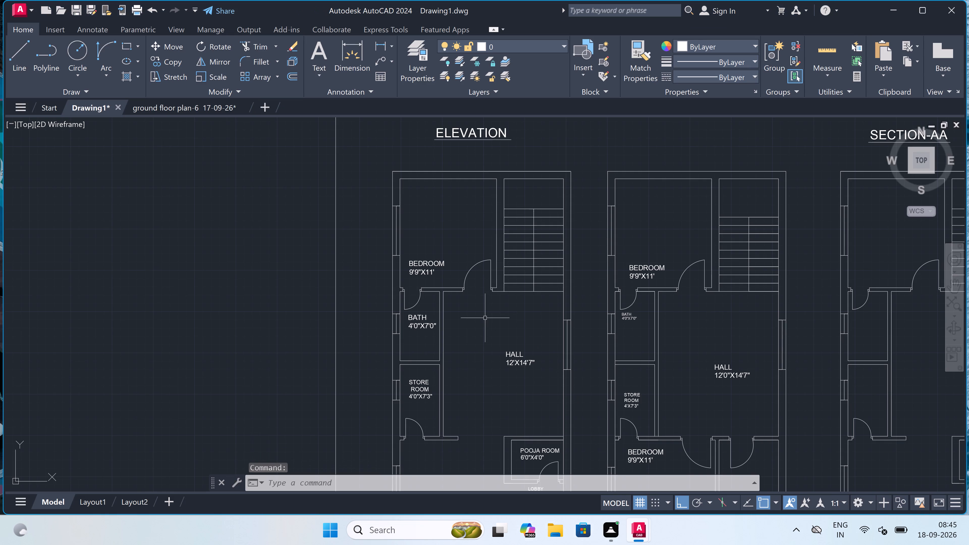
key("ctrl+v")
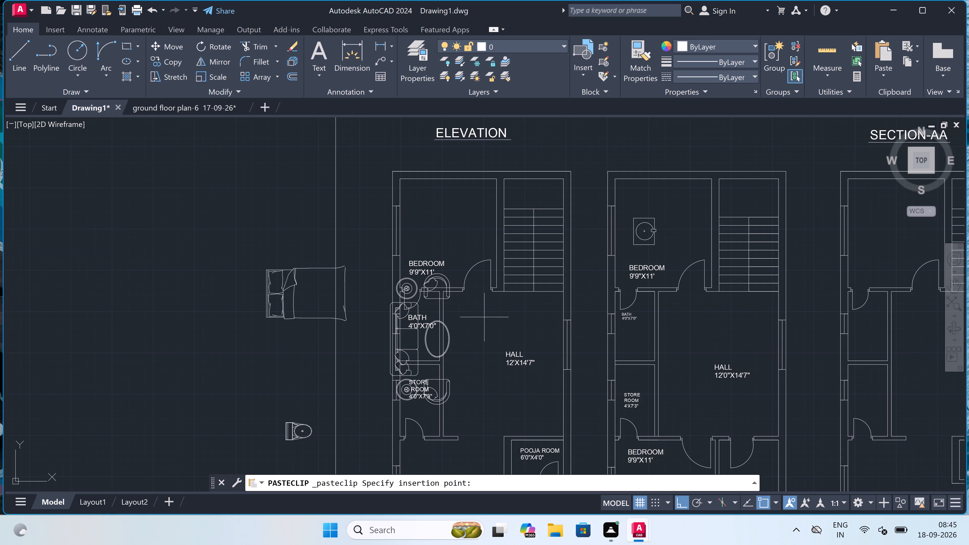
scroll(483, 307, "down", 1)
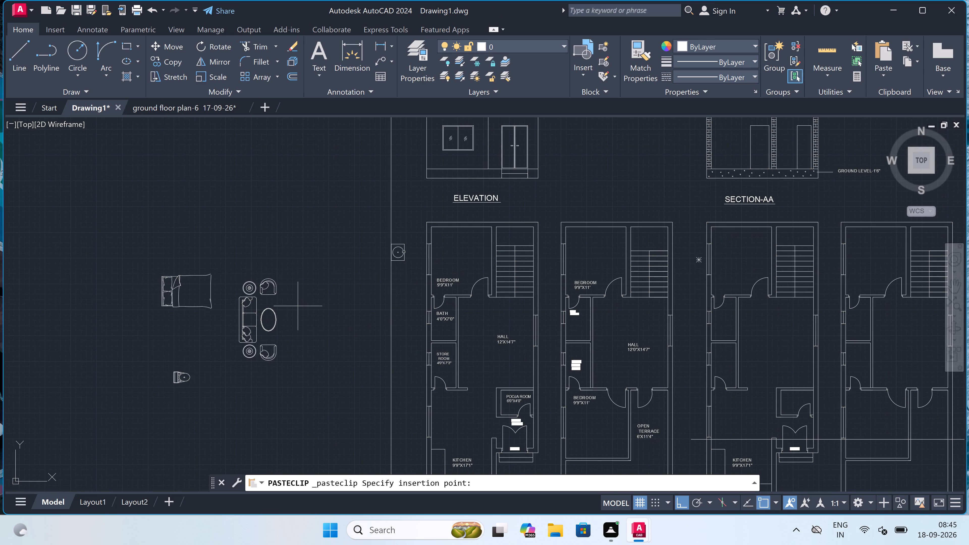
left_click(270, 298)
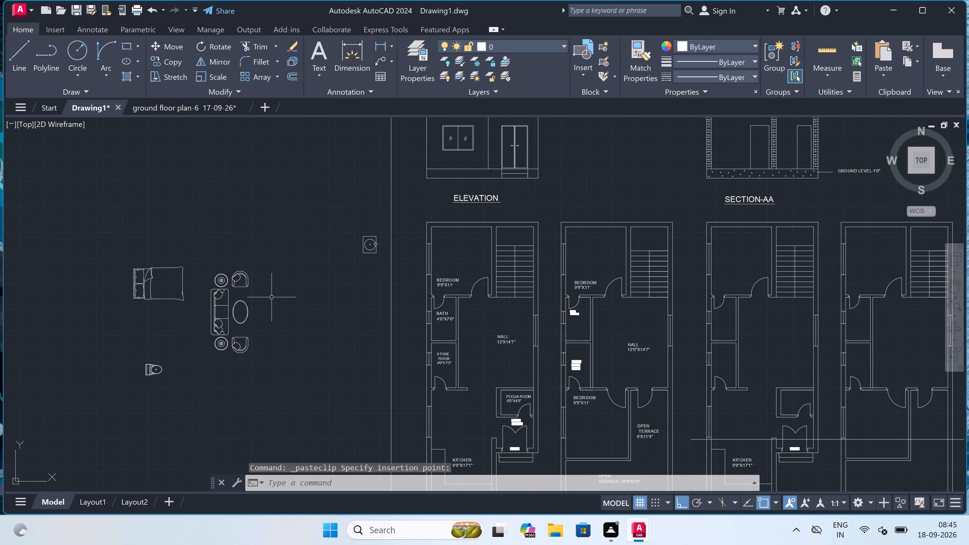
Scale down the pasted sofa set slightly by eye, using its upper round side table as the base point.
left_click(268, 234)
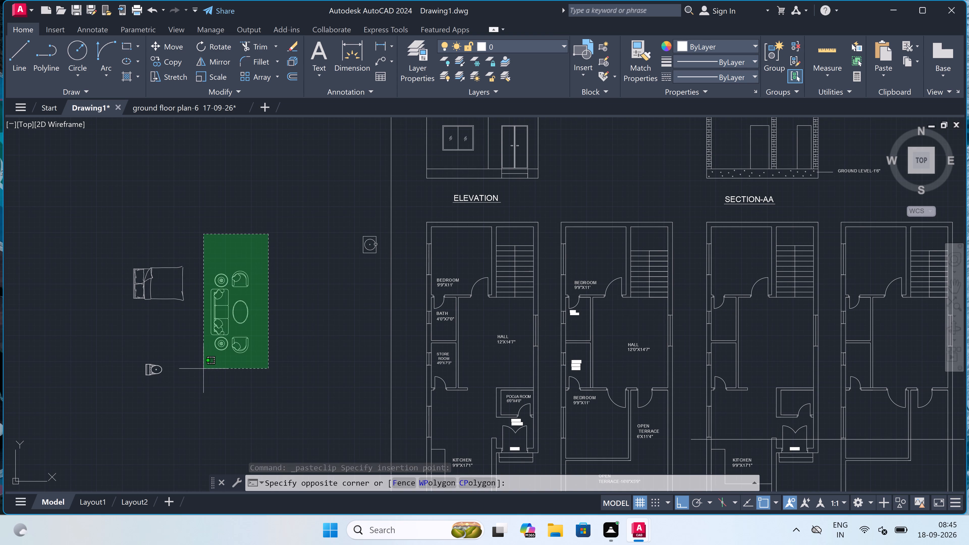
left_click(197, 369)
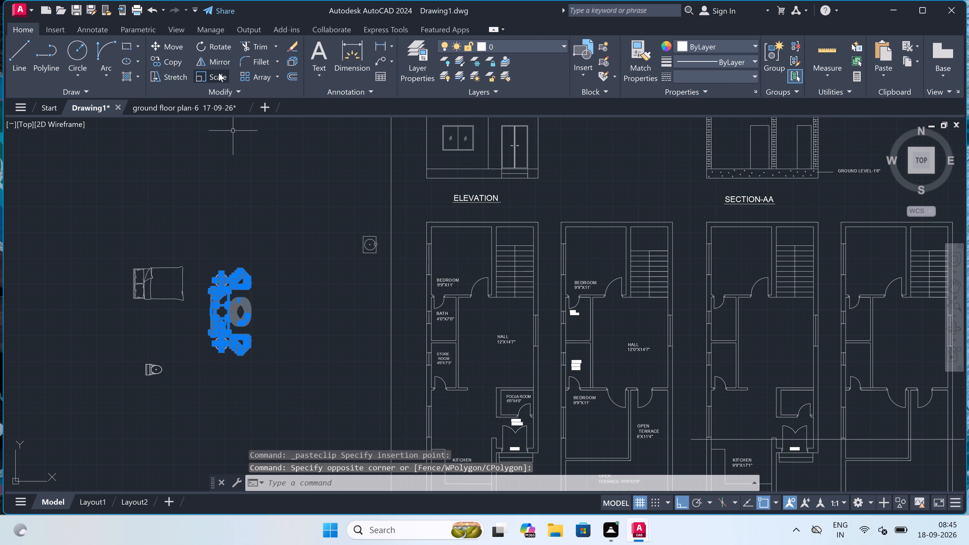
left_click(212, 75)
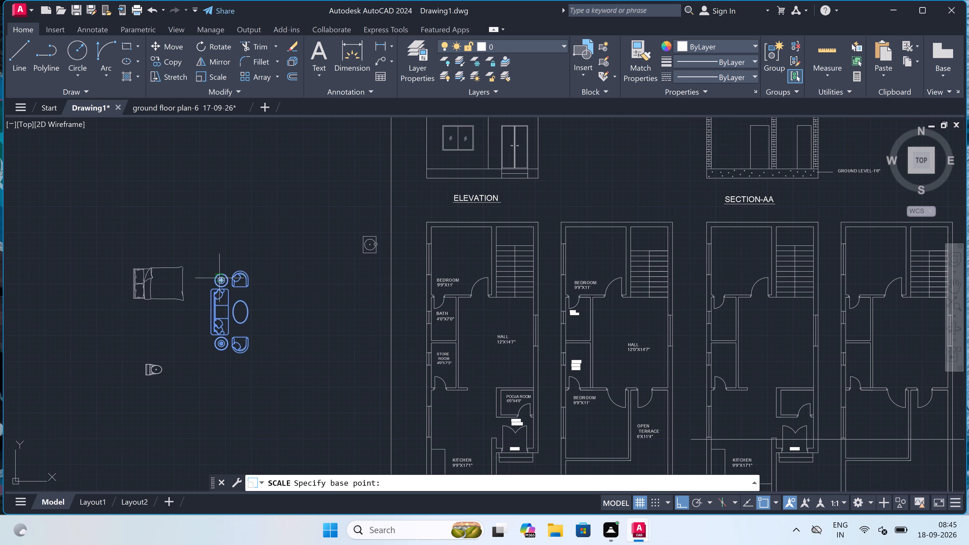
left_click(220, 277)
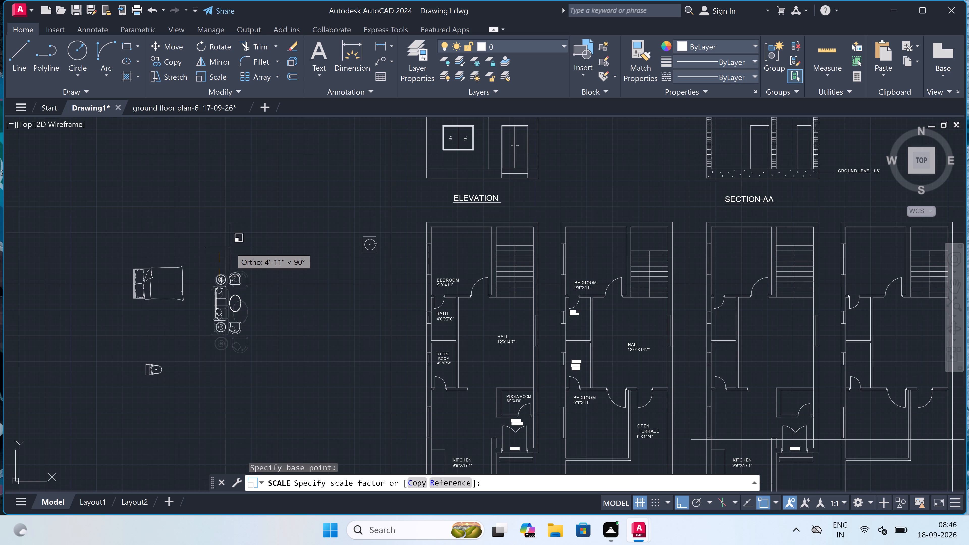
left_click(232, 244)
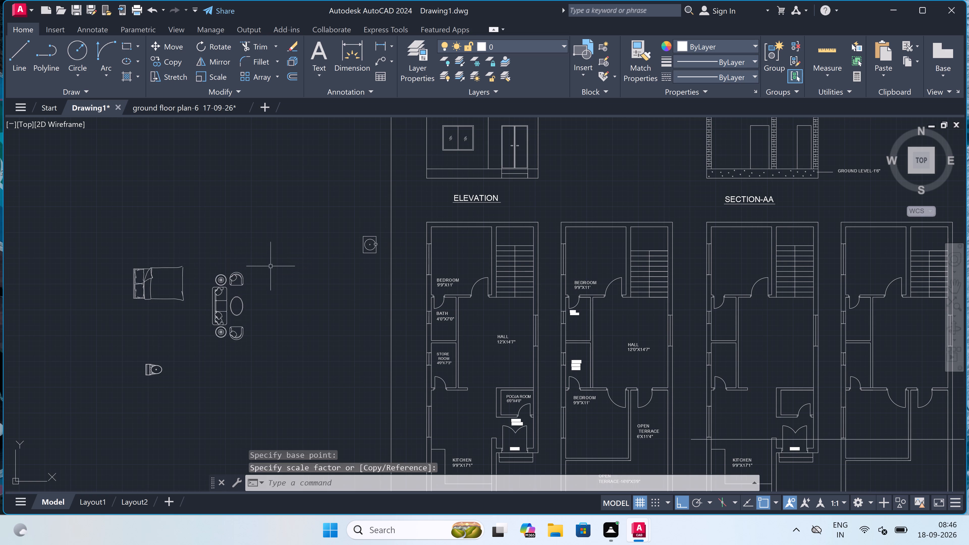
Move the sofa set into the ground floor plan's 12'X14'7" HALL, against the wall shared with the bath and store room, with Ortho off.
left_click_drag(293, 231, 294, 236)
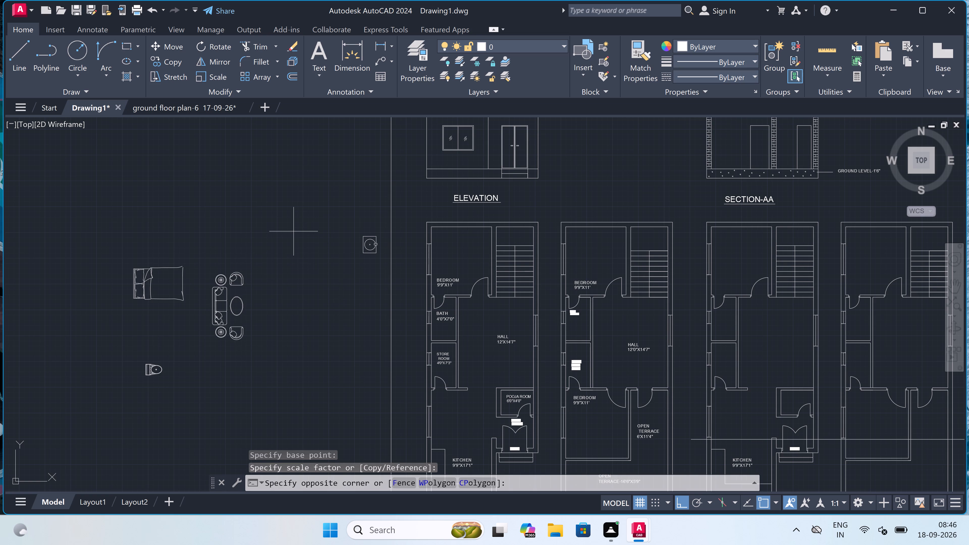
left_click(201, 377)
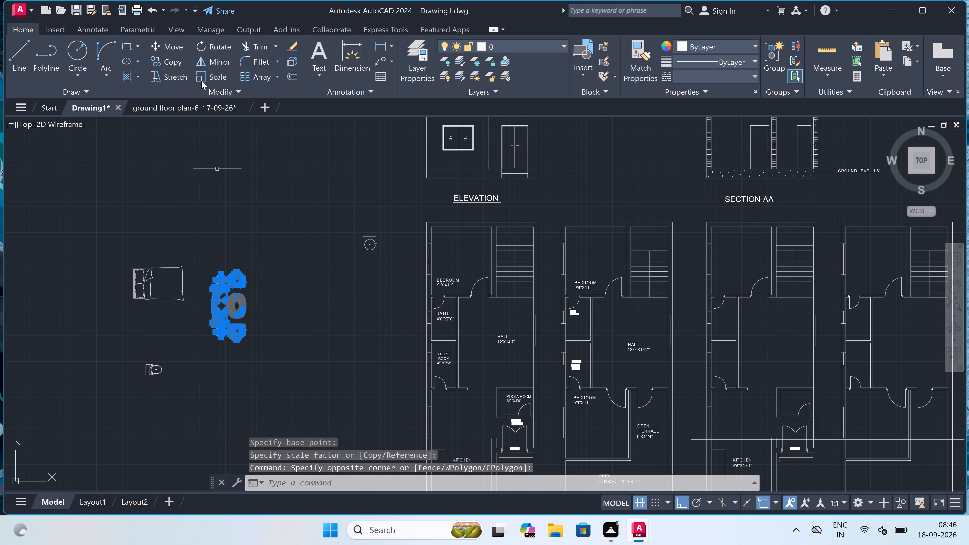
left_click_drag(170, 41, 167, 44)
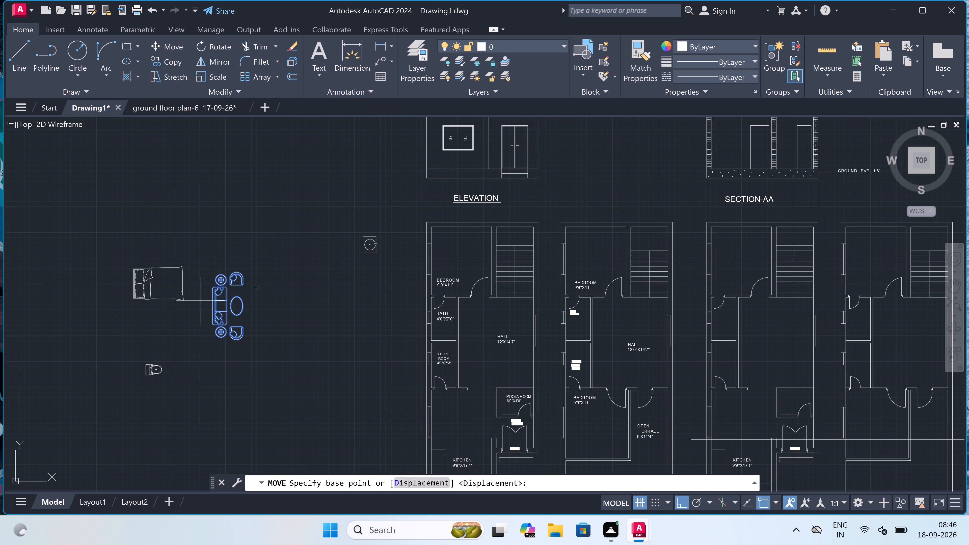
left_click(214, 306)
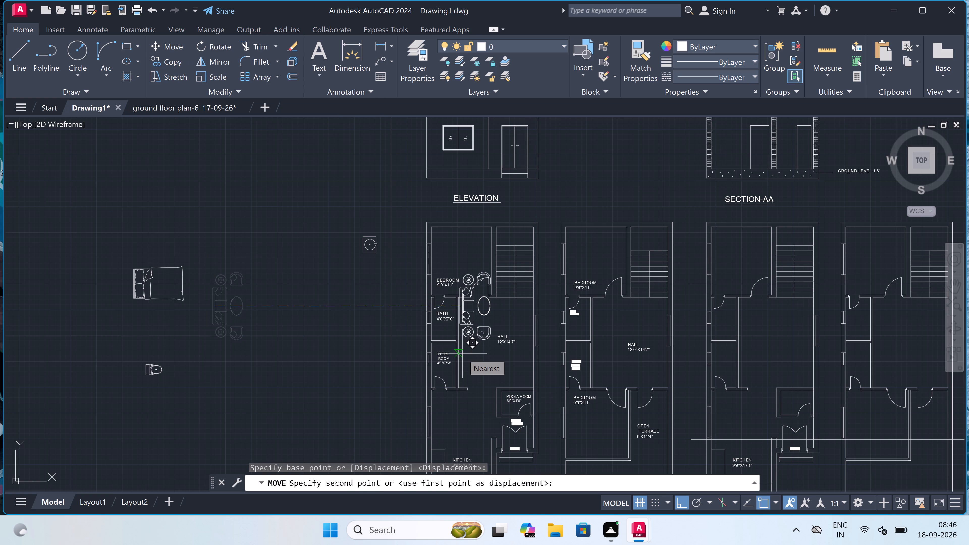
key("F8")
scroll(478, 349, "up", 2)
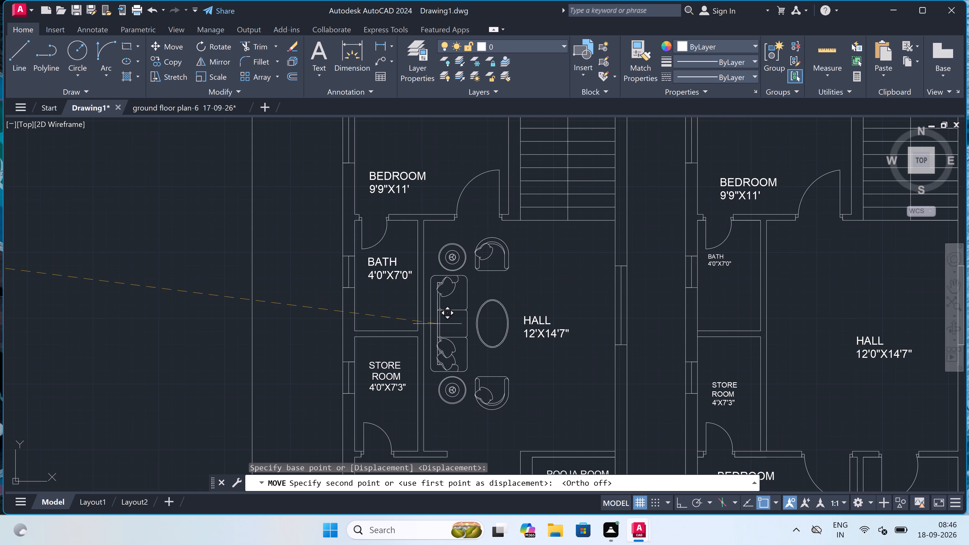
left_click(433, 330)
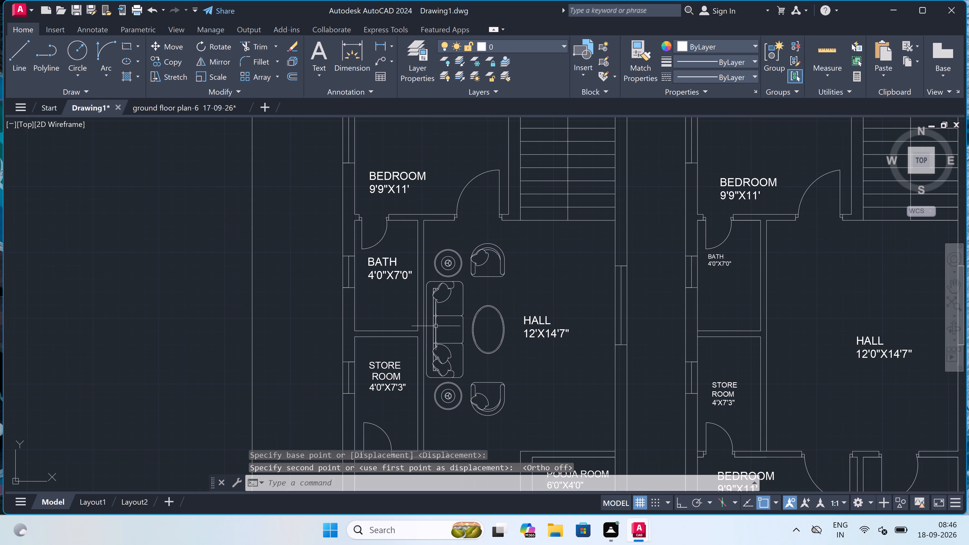
scroll(435, 289, "down", 3)
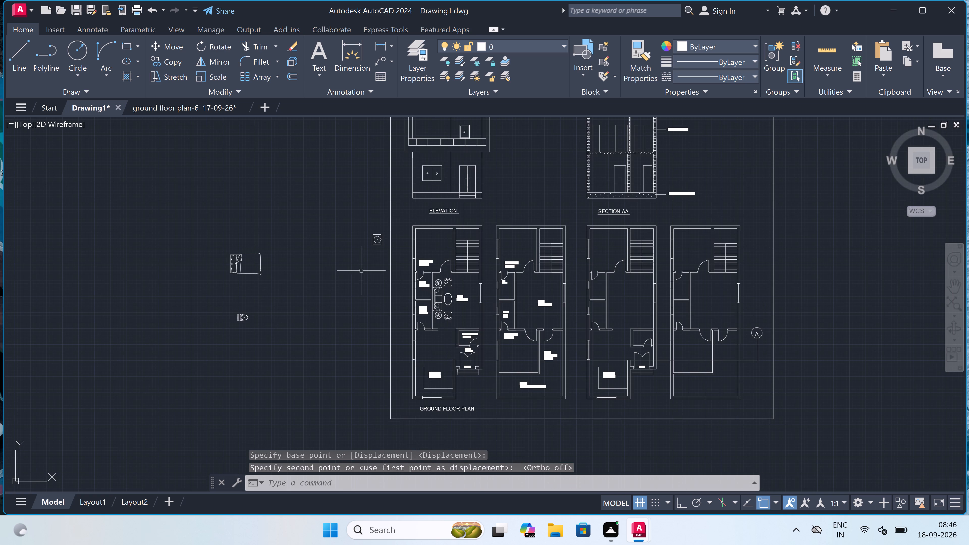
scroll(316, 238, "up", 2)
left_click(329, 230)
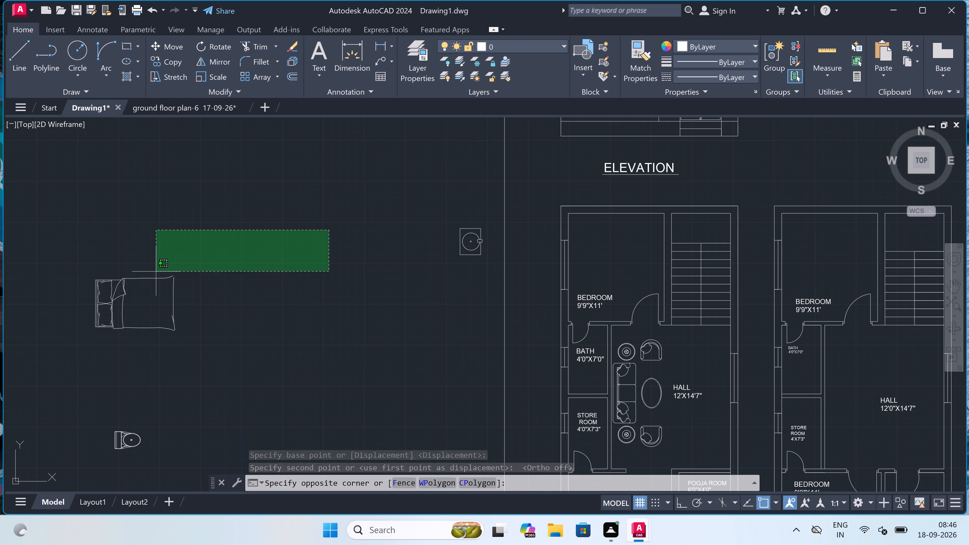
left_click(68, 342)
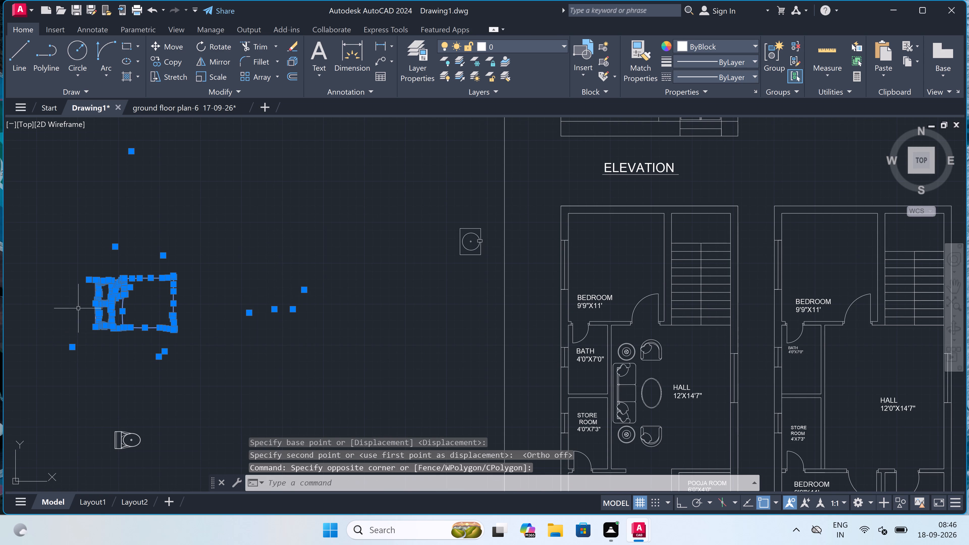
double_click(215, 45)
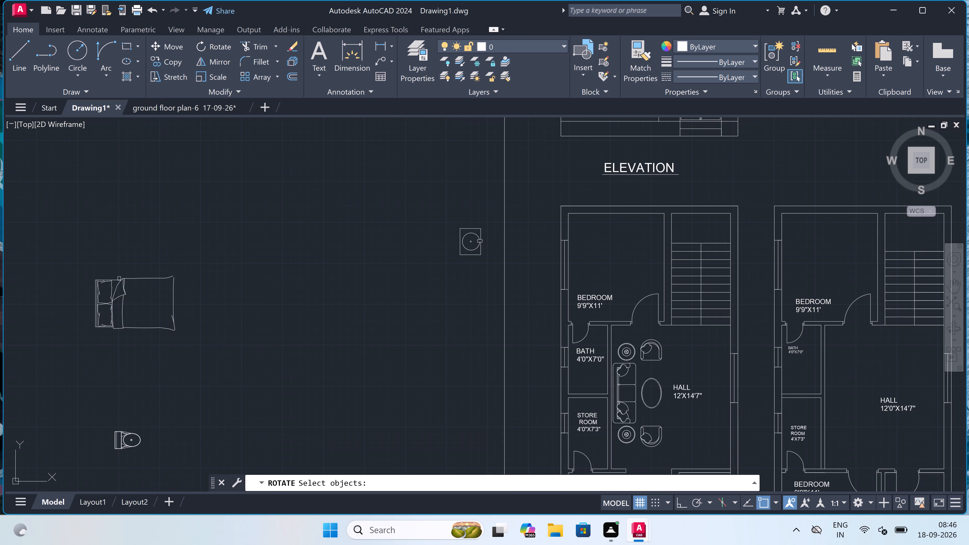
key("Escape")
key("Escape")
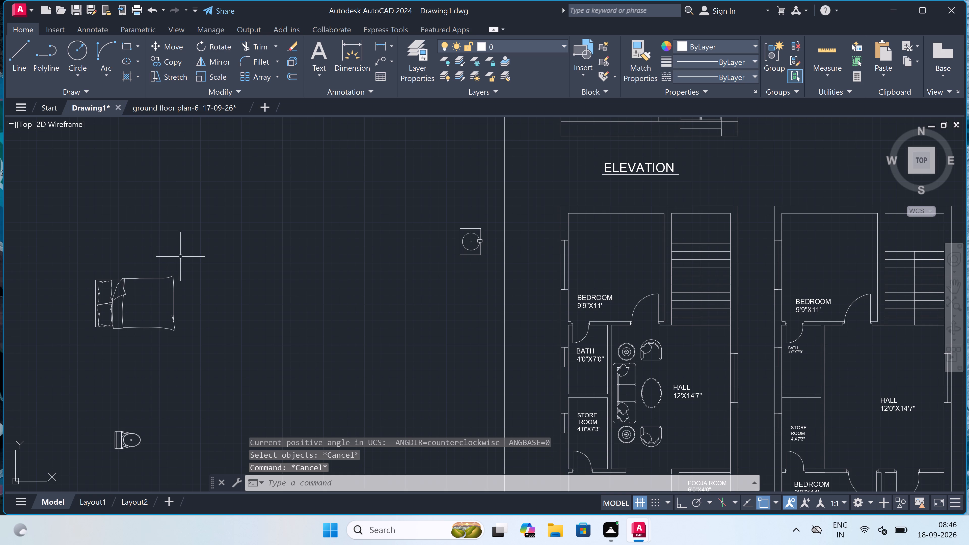
Rotate the pasted bed outside the sheet border by 270 degrees with Ortho on, so its headboard faces the top of the plans.
left_click_drag(188, 241, 181, 244)
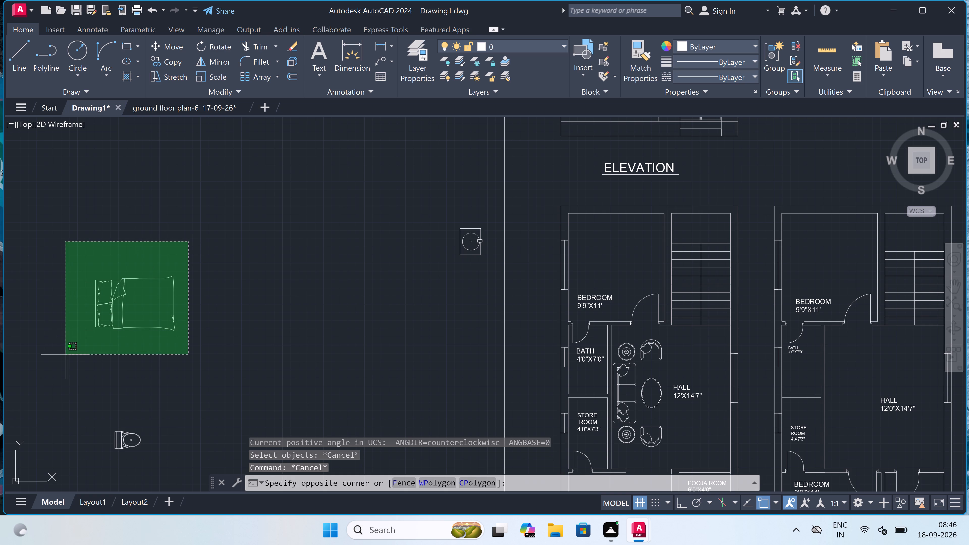
left_click(68, 349)
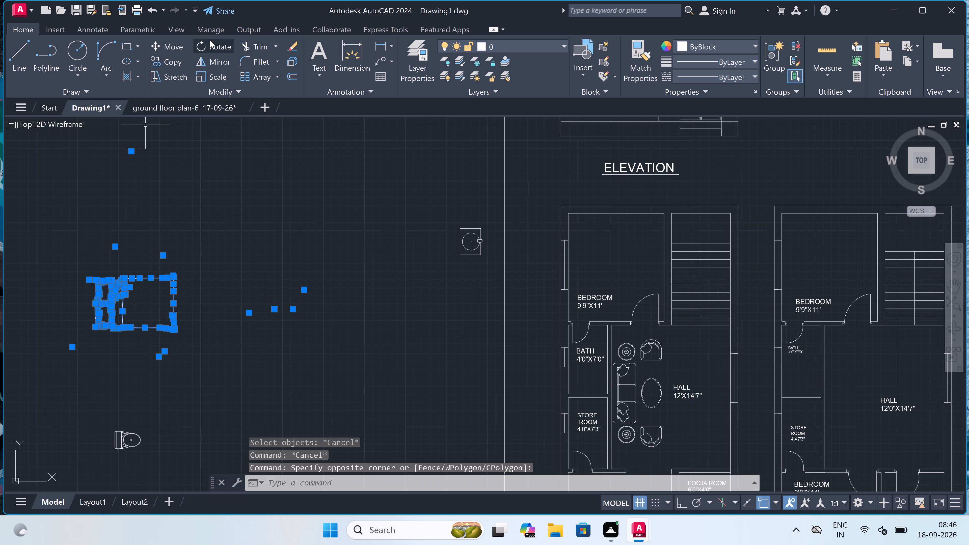
left_click(207, 44)
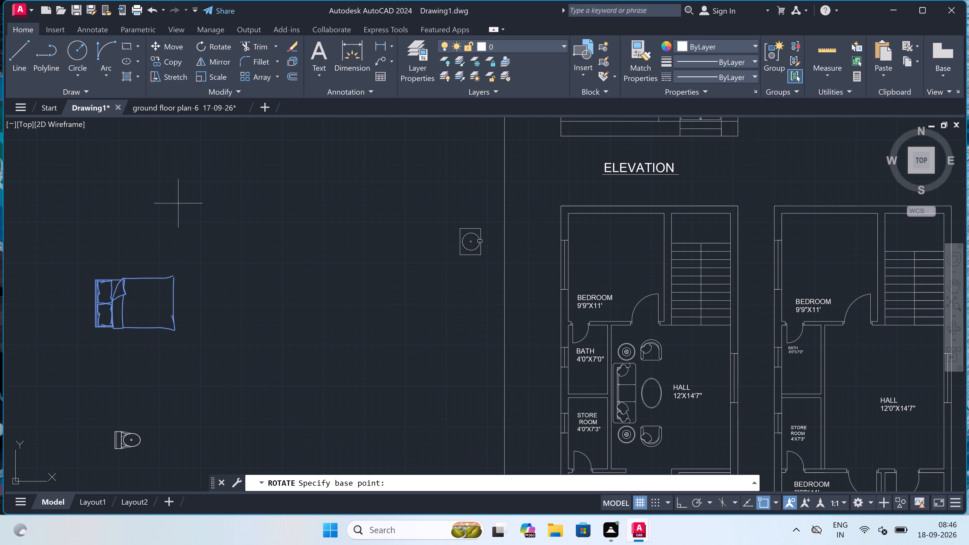
left_click(117, 292)
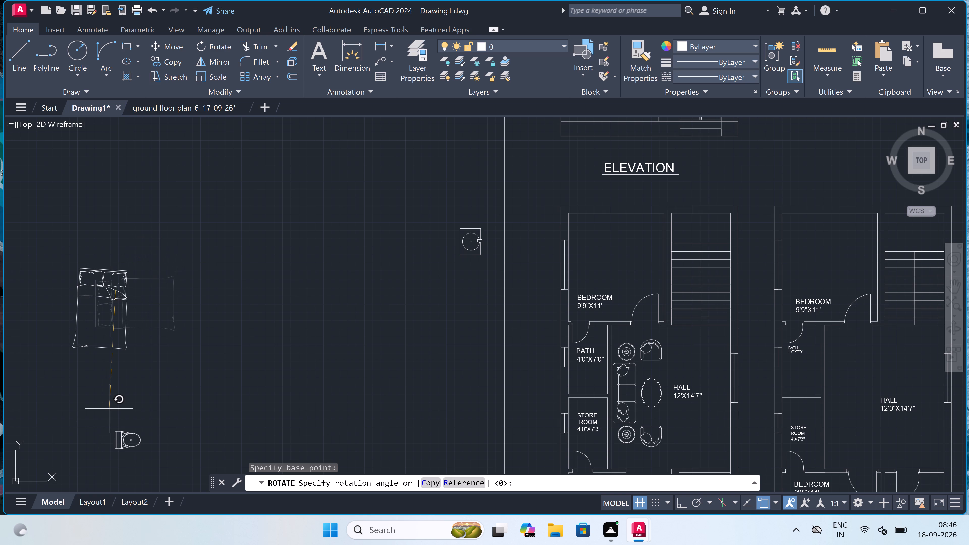
key("F8")
left_click(112, 397)
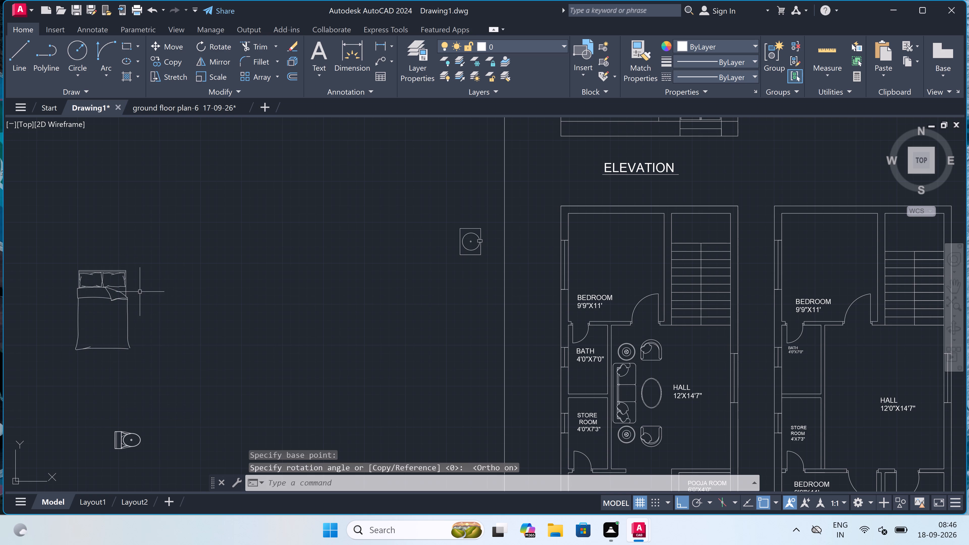
Copy the bed with Ortho off into the ground floor plan's 9'9"X11' BEDROOM, headboard against the outer wall opposite the door.
left_click_drag(161, 241, 135, 271)
left_click(46, 374)
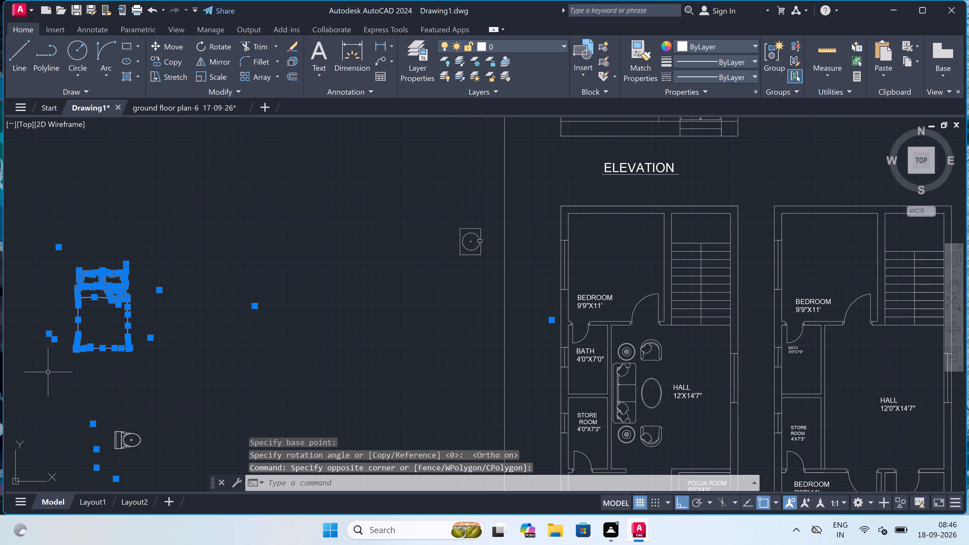
left_click(170, 62)
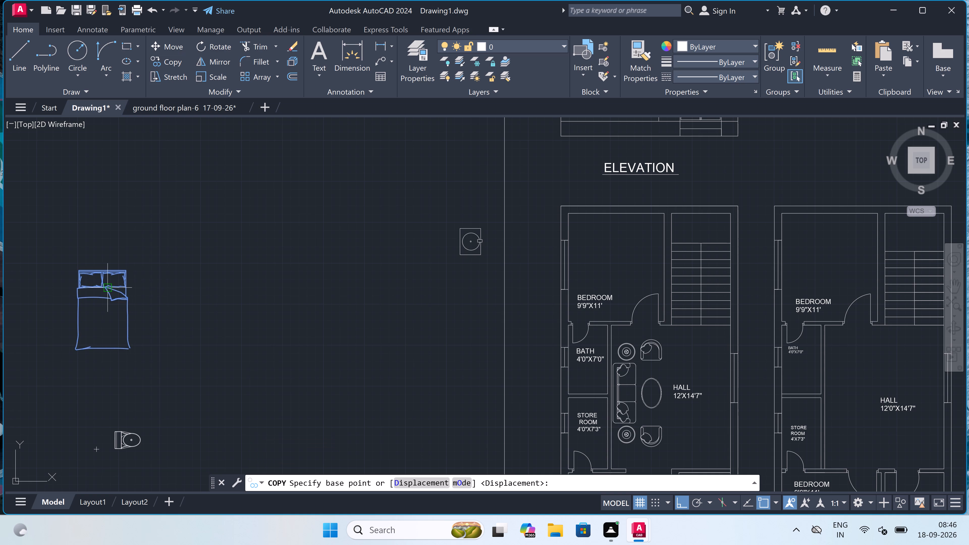
left_click(92, 278)
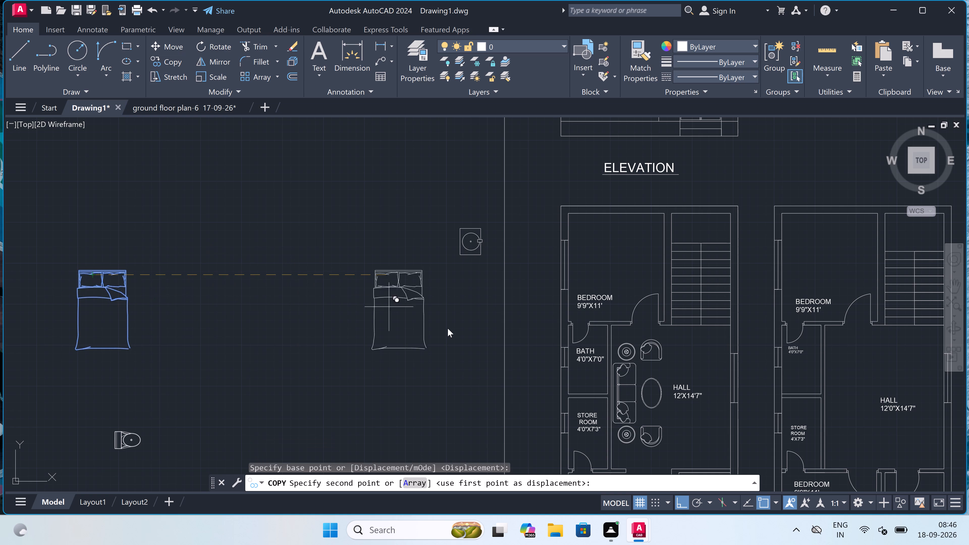
key("F8")
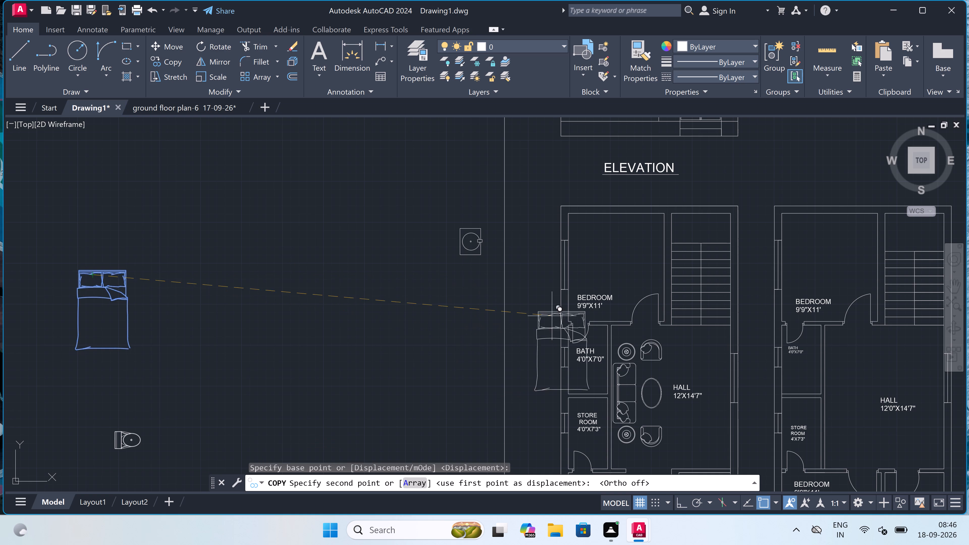
scroll(642, 230, "up", 2)
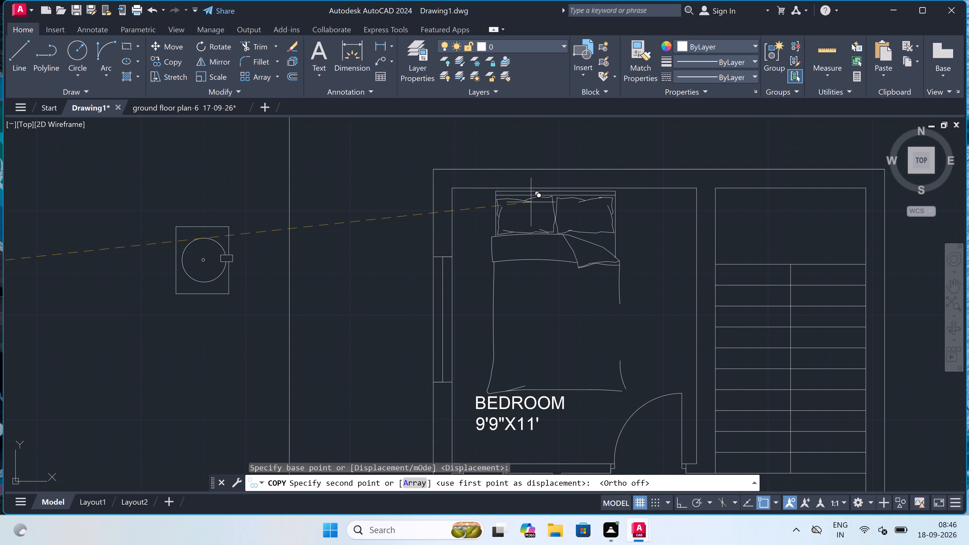
scroll(531, 202, "up", 1)
left_click(532, 202)
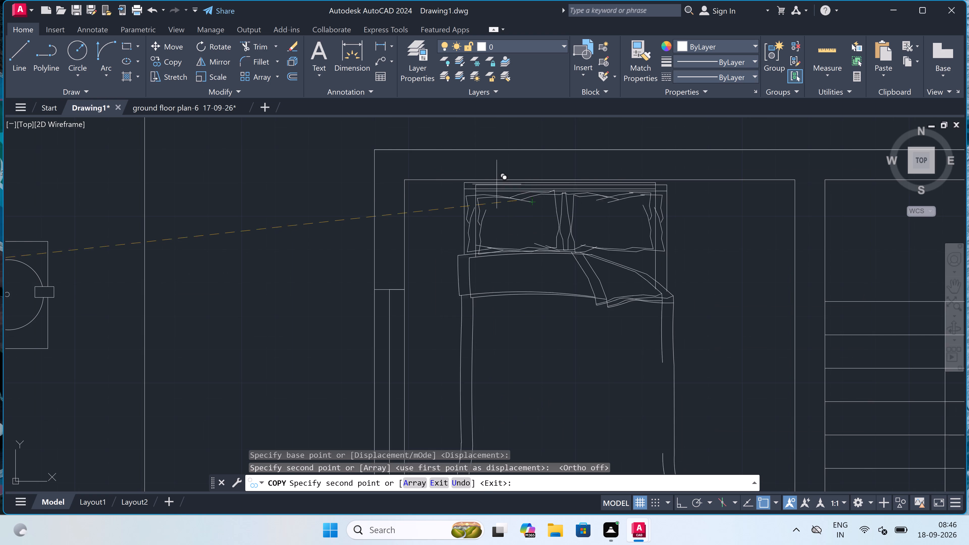
Place another bed copy in the adjacent plan's 9'9"X11' BEDROOM beside the stairs, headboard against the outer wall, and end the copying.
scroll(492, 182, "down", 5)
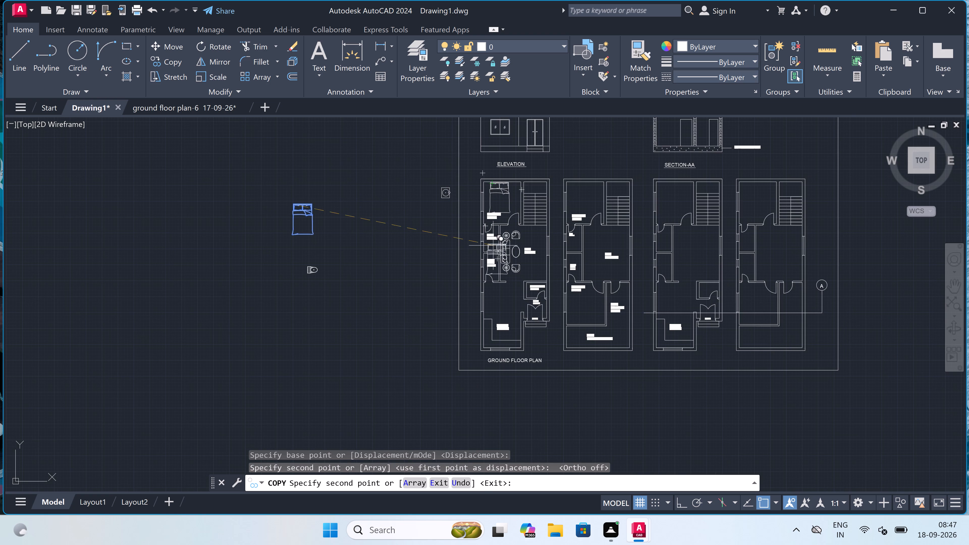
scroll(593, 307, "up", 3)
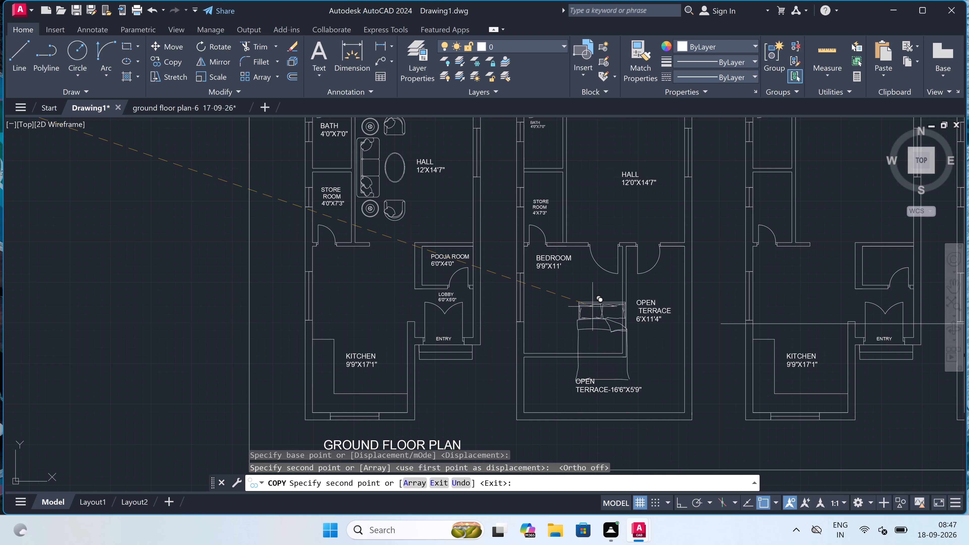
scroll(555, 282, "down", 4)
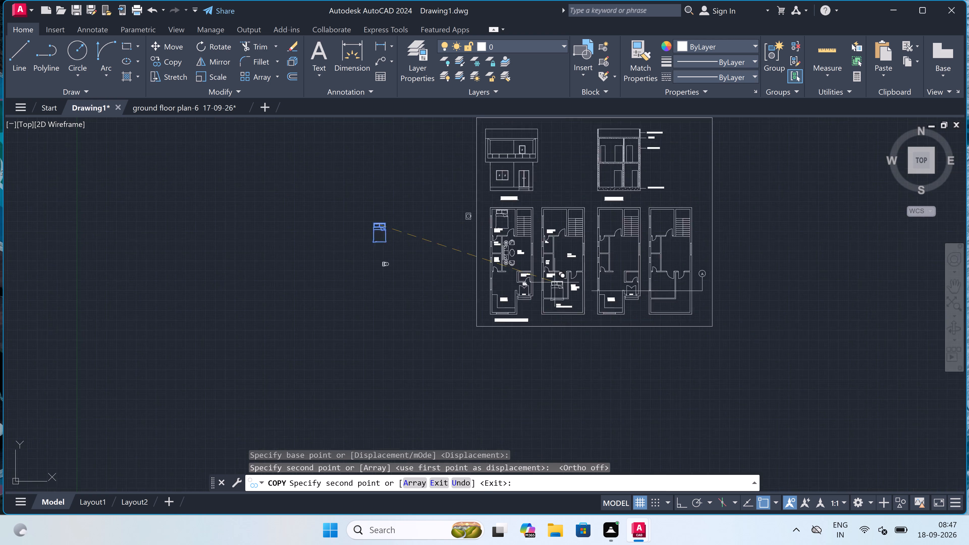
scroll(555, 283, "down", 1)
scroll(557, 246, "up", 3)
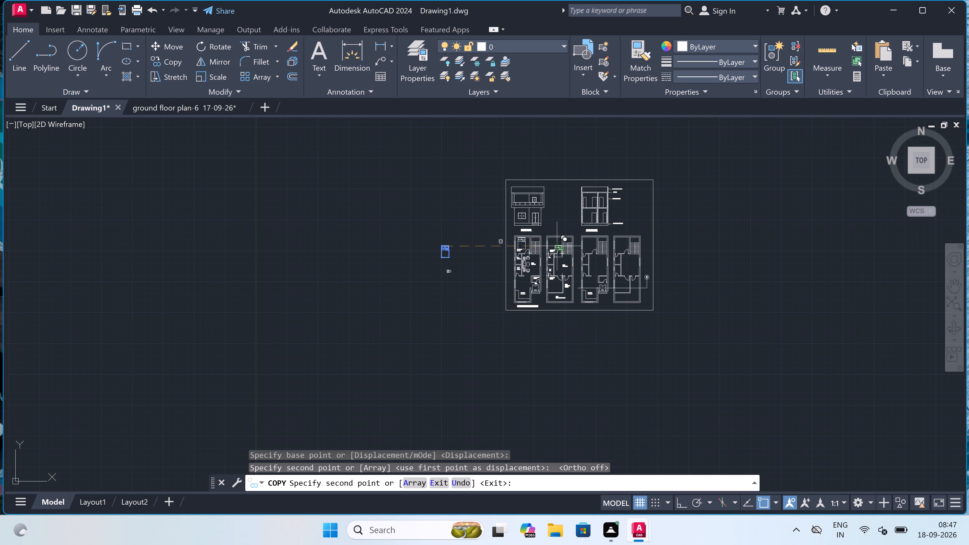
scroll(538, 218, "up", 3)
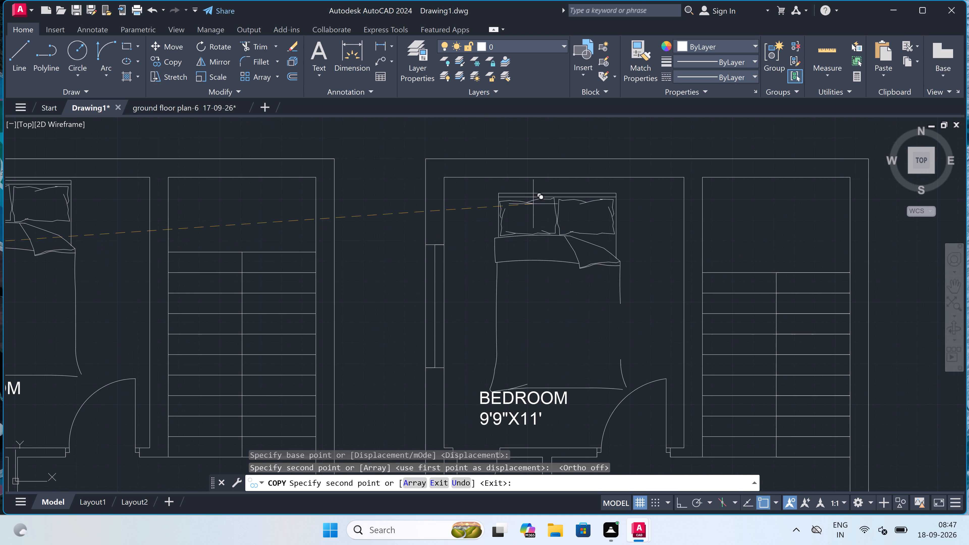
scroll(526, 188, "up", 2)
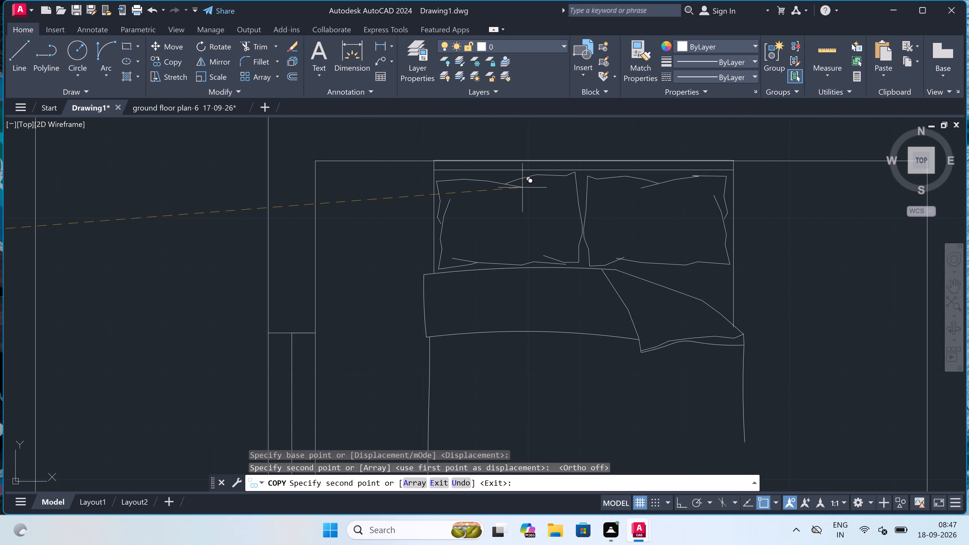
left_click(517, 191)
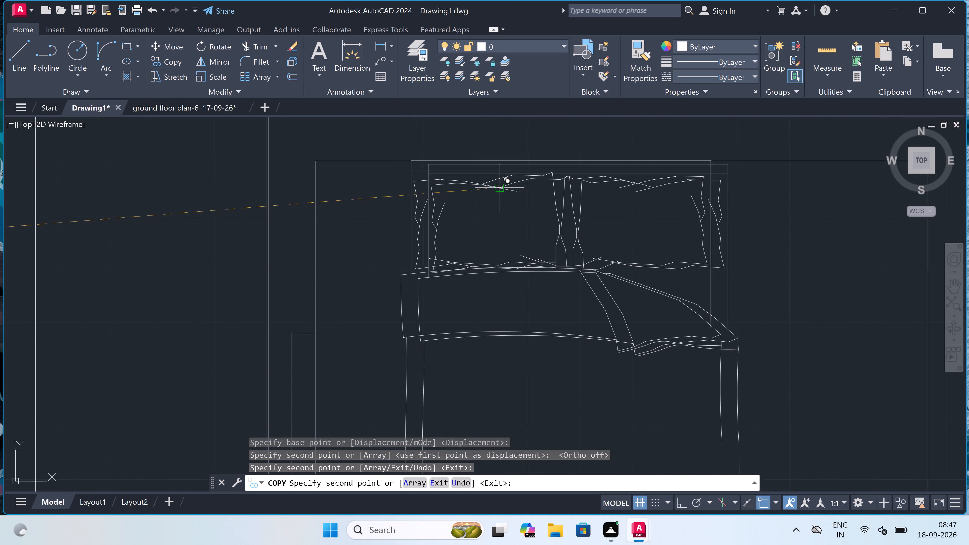
key("Escape")
Rotate the original bed outside the border a quarter turn counterclockwise with Ortho on, so it lies horizontally.
scroll(500, 188, "down", 5)
scroll(383, 207, "down", 2)
scroll(324, 206, "up", 2)
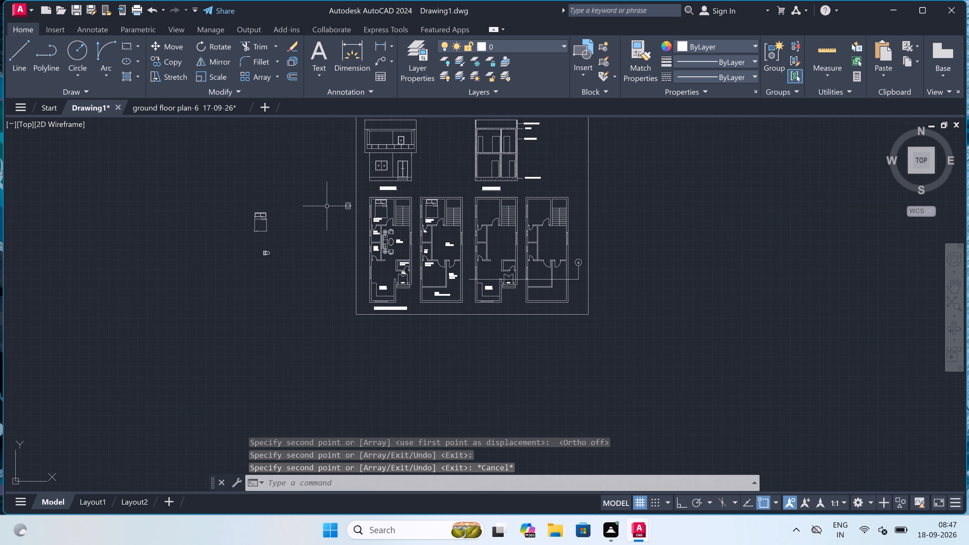
left_click(276, 185)
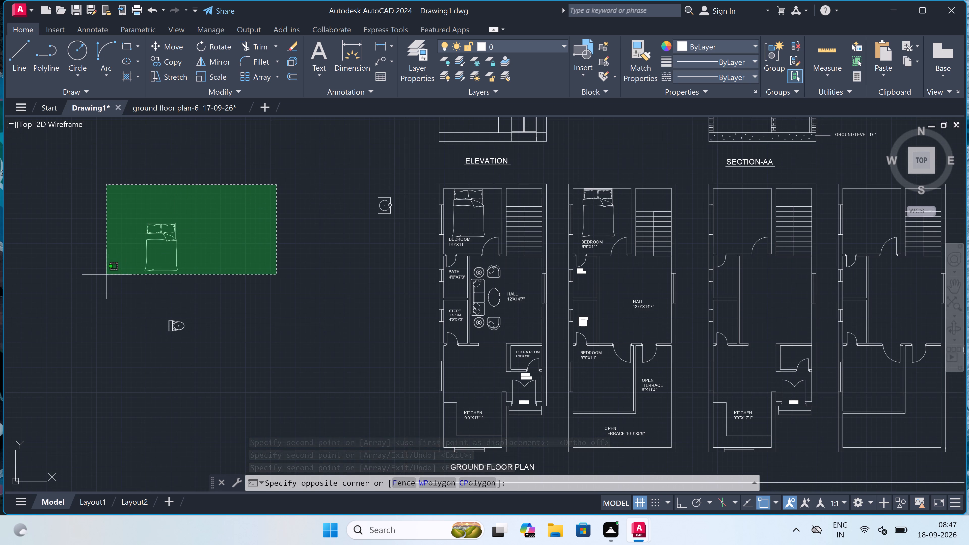
left_click(101, 279)
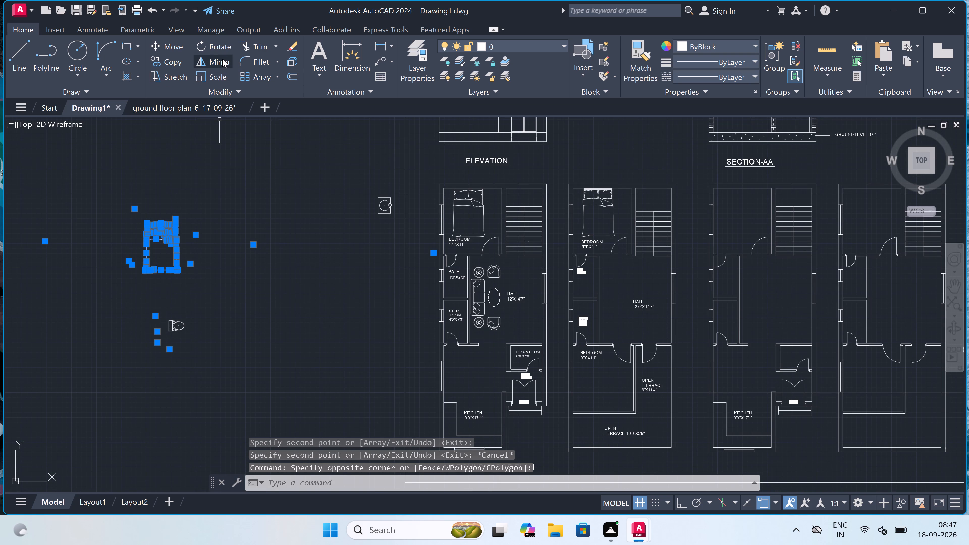
left_click(218, 47)
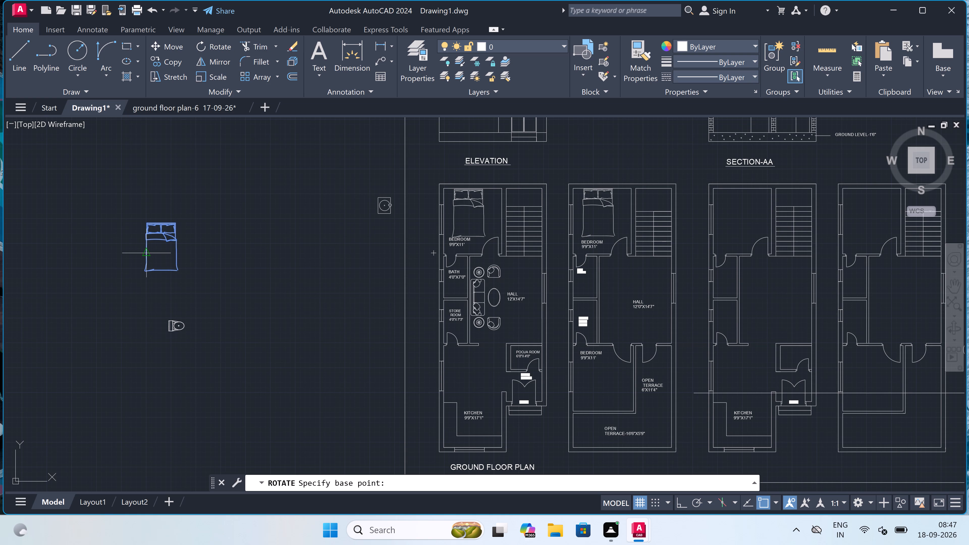
left_click(153, 241)
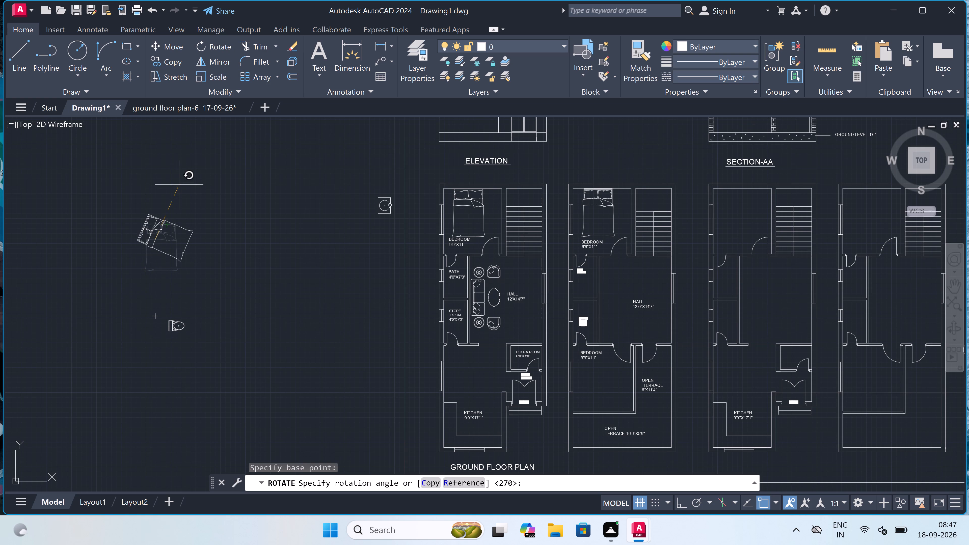
key("F8")
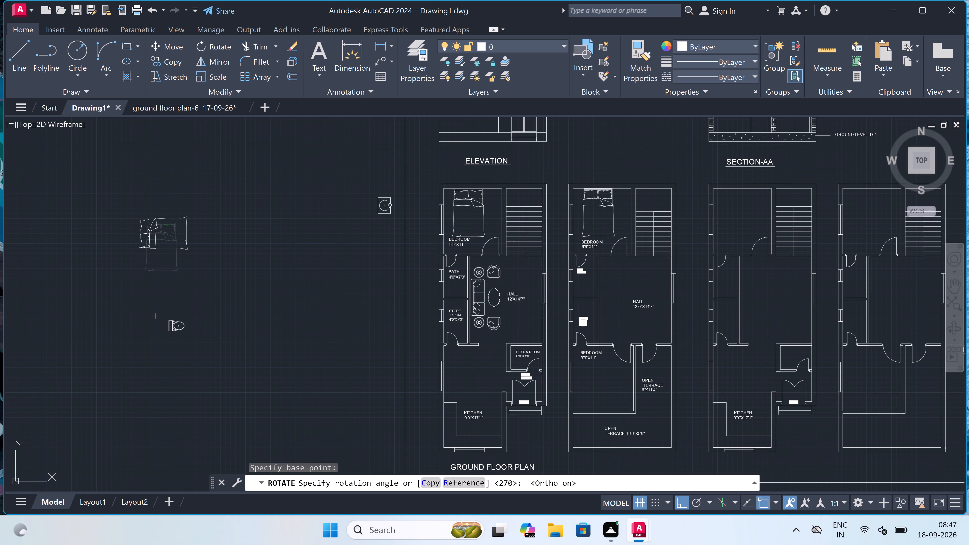
left_click(173, 164)
Move the original bed with Ortho off into the adjacent plan's 9'9"X11' BEDROOM beside the open terrace, headboard next to the window wall.
left_click(199, 184)
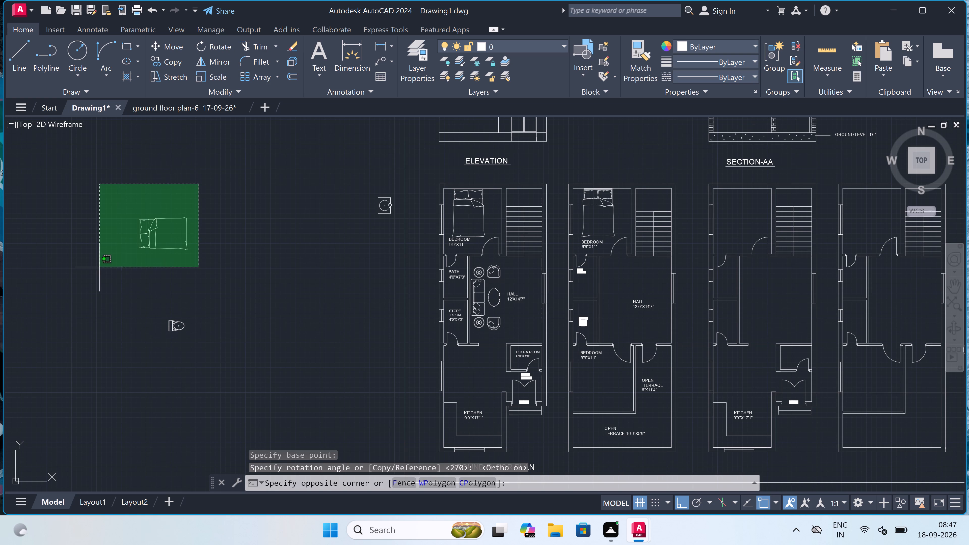
left_click(92, 273)
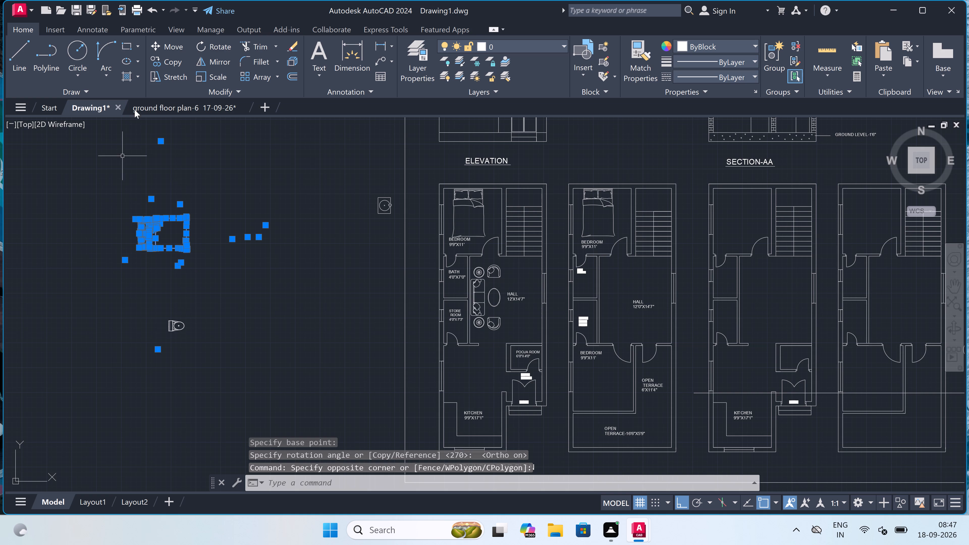
left_click_drag(171, 45, 171, 53)
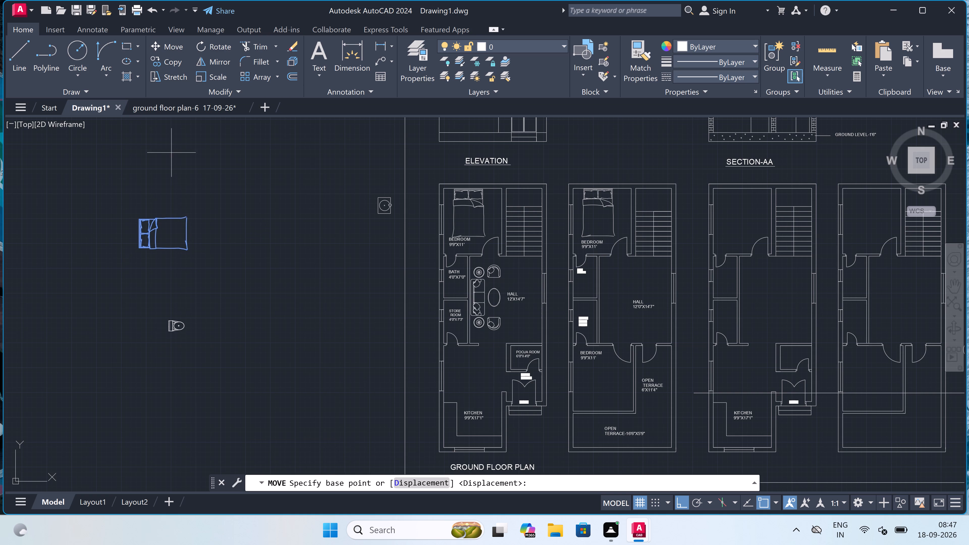
left_click(157, 227)
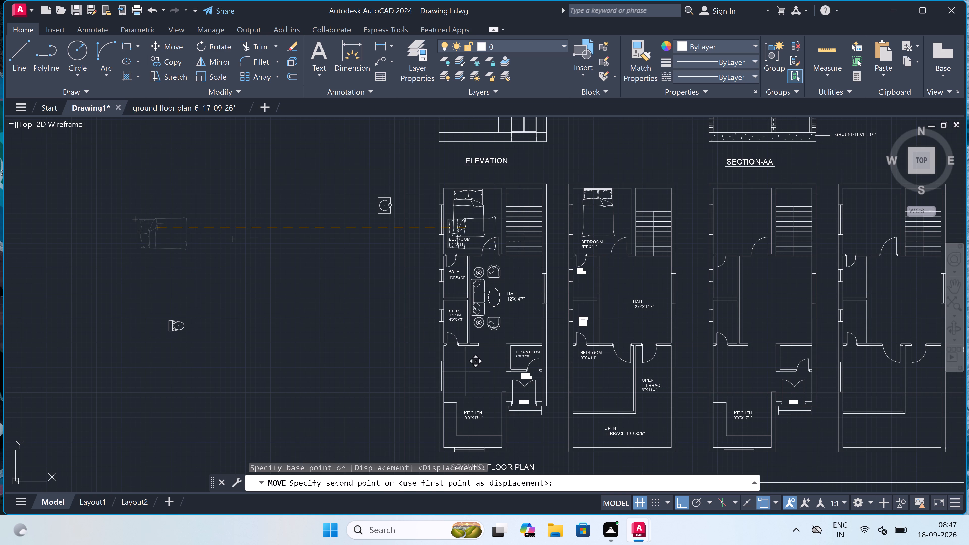
key("F8")
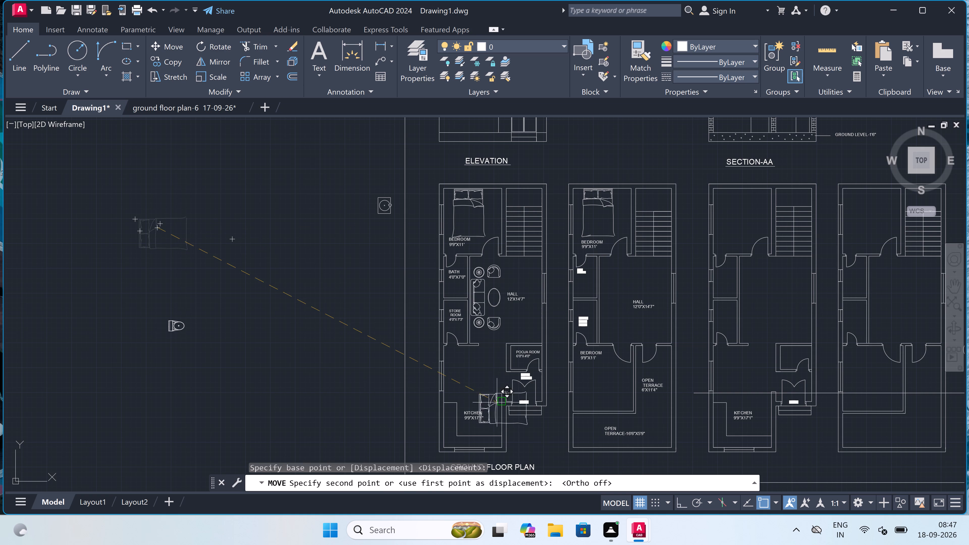
scroll(577, 418, "up", 2)
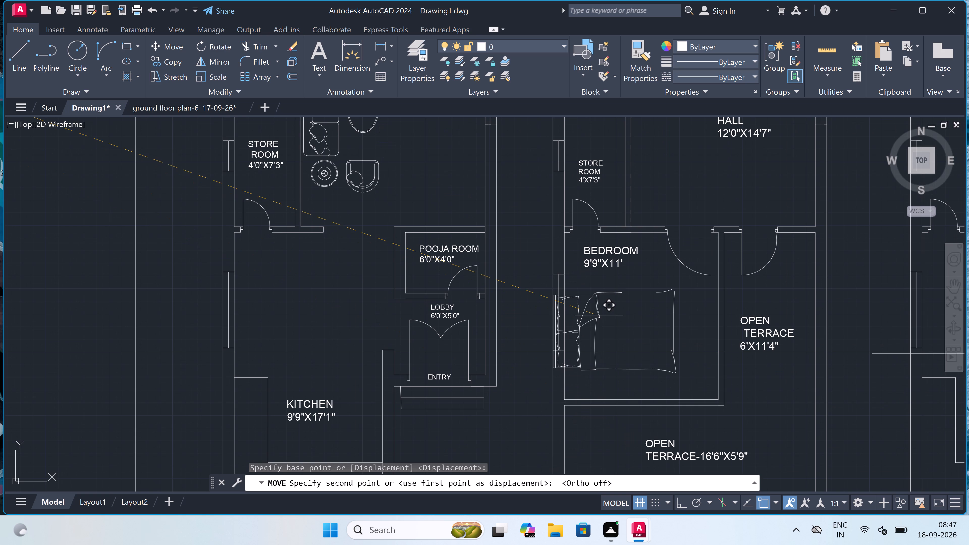
left_click(616, 318)
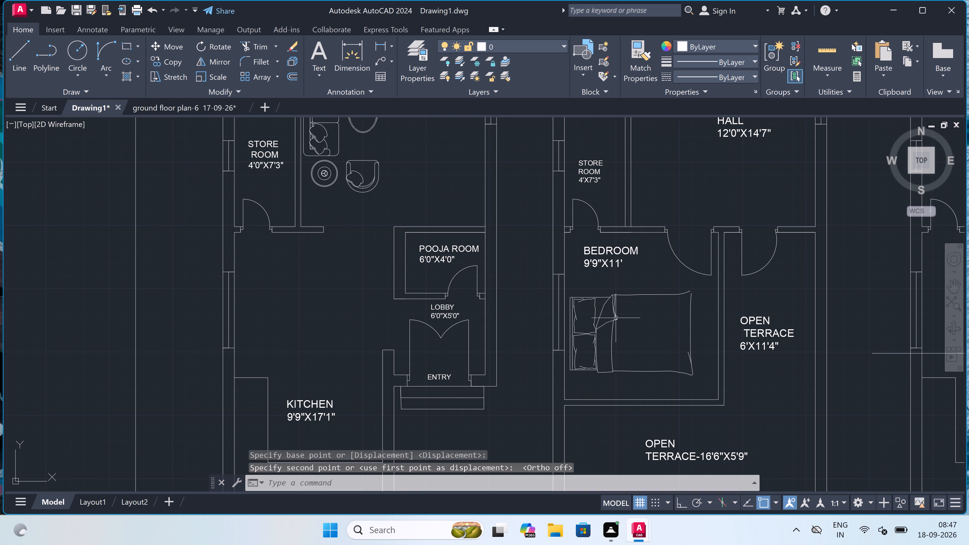
Rotate the toilet outside the border a quarter turn counterclockwise with Ortho on, so its tank lies horizontally below the bowl.
scroll(570, 316, "down", 3)
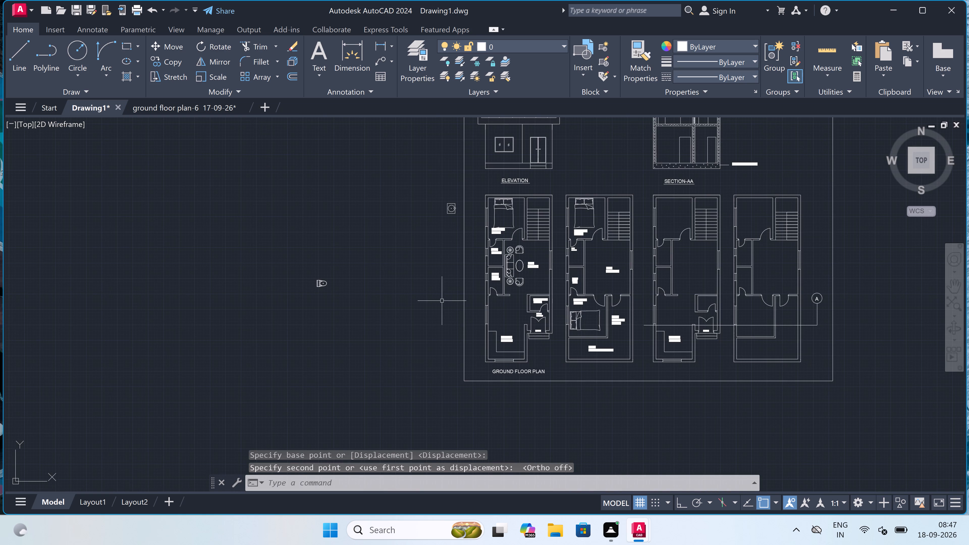
scroll(415, 251, "up", 1)
left_click(415, 251)
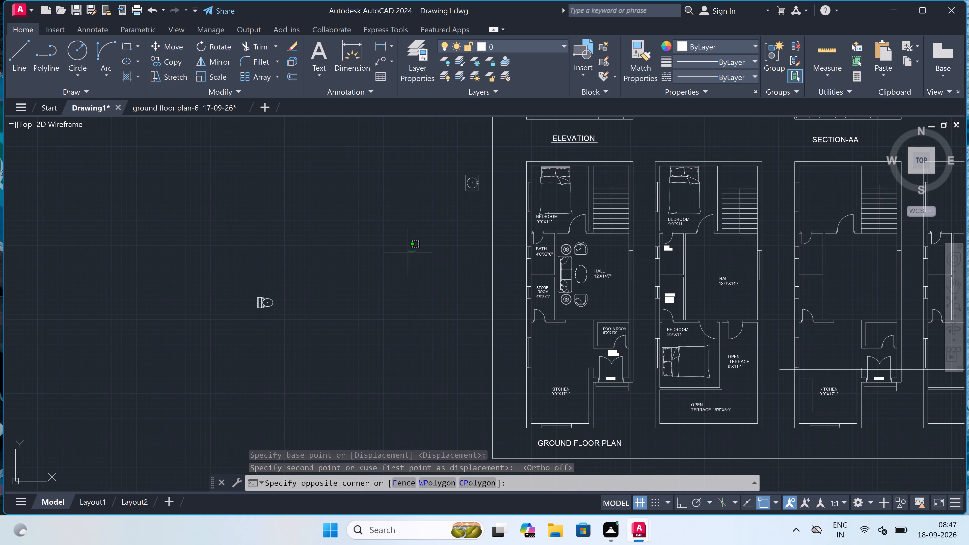
left_click(199, 316)
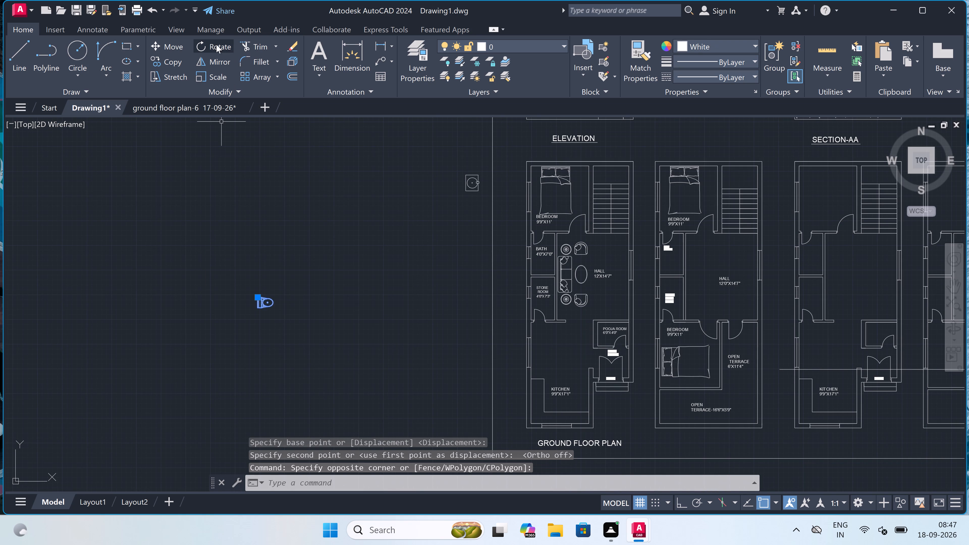
left_click(216, 43)
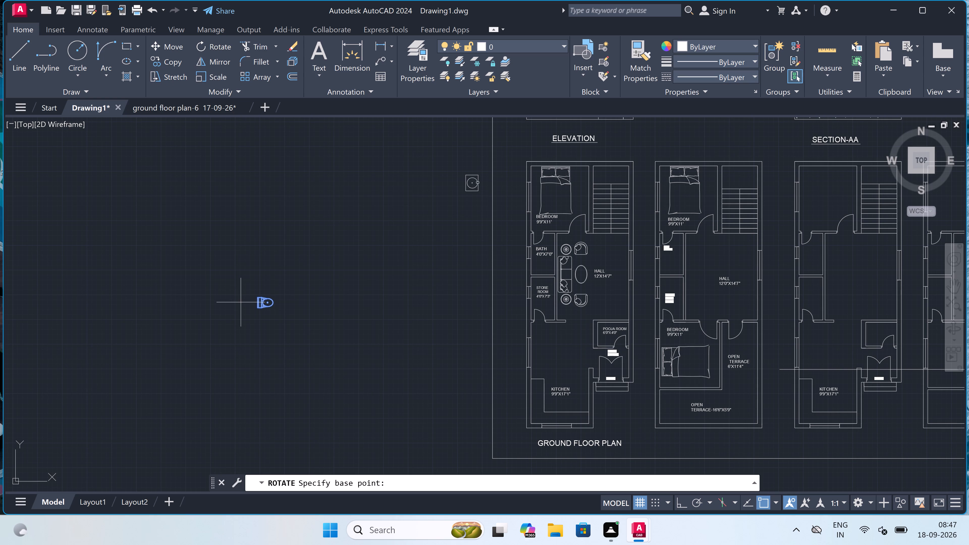
scroll(241, 302, "up", 1)
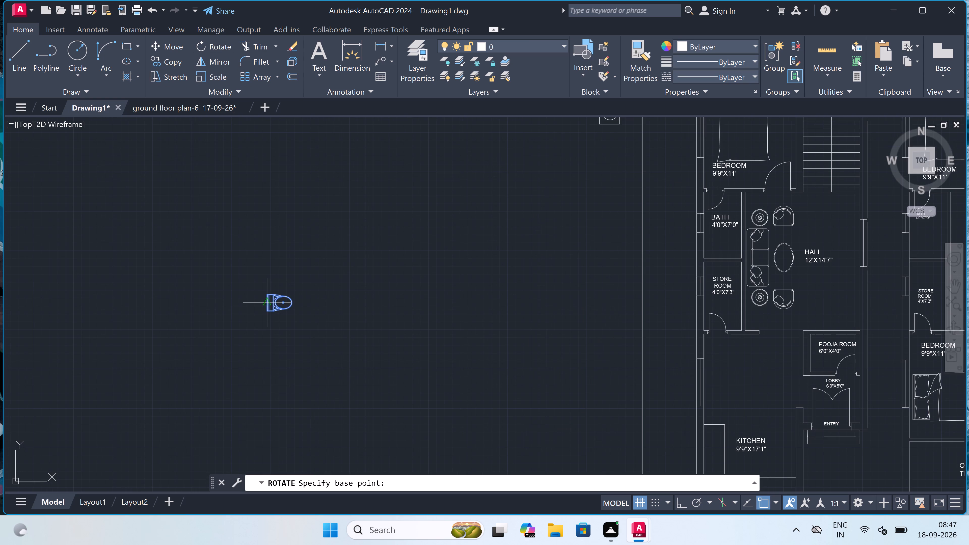
left_click(271, 311)
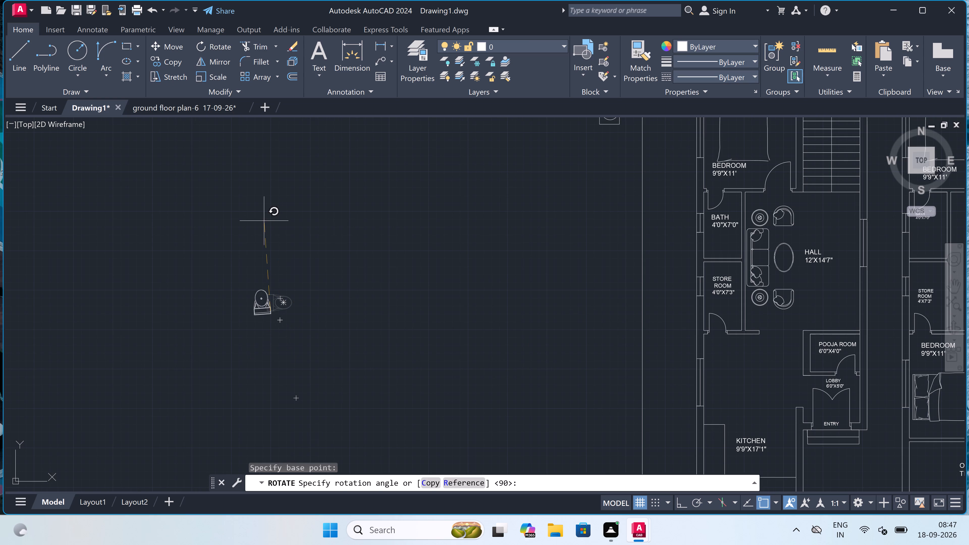
key("F8")
left_click(270, 228)
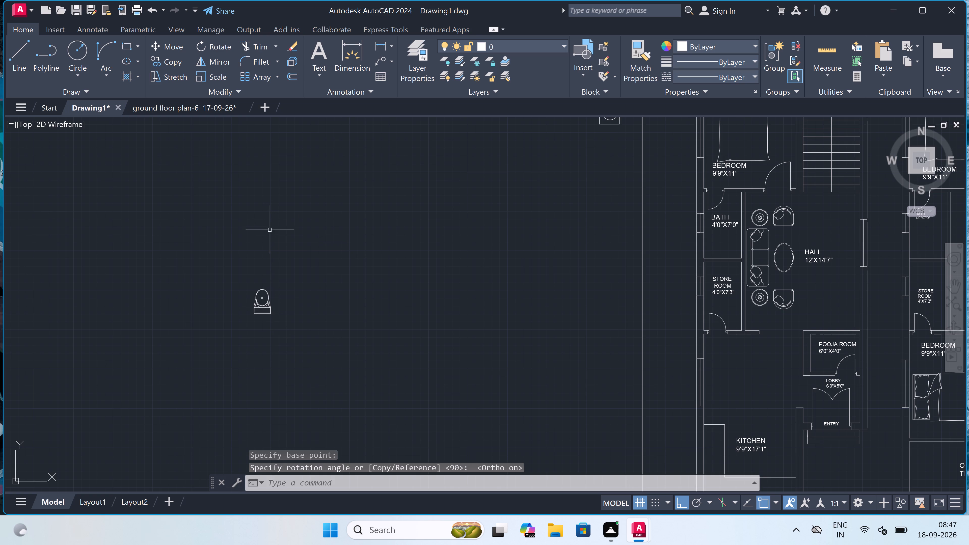
Copy the toilet with Ortho off into the ground floor plan's 4'0"X7'0" BATH, tank beside the store room wall.
left_click_drag(297, 238, 290, 242)
left_click(77, 396)
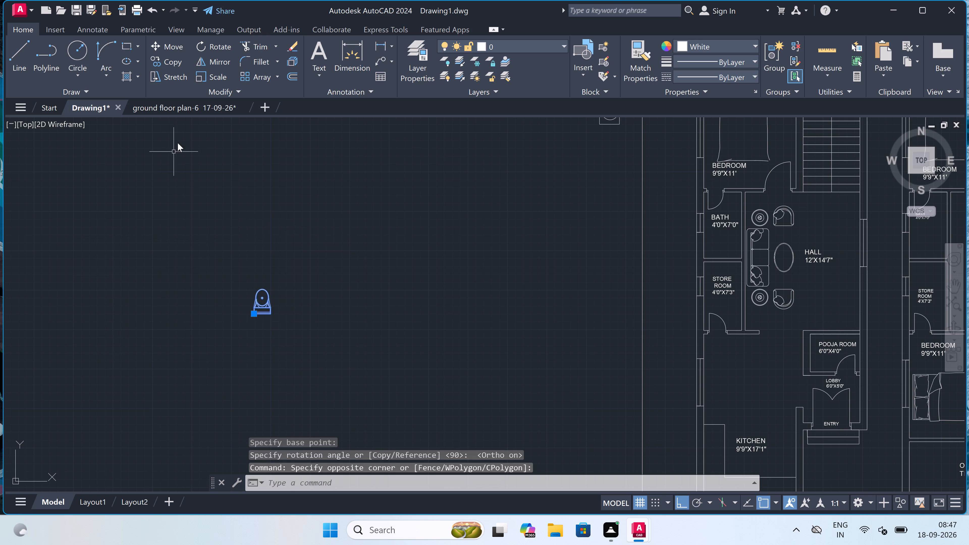
double_click(173, 61)
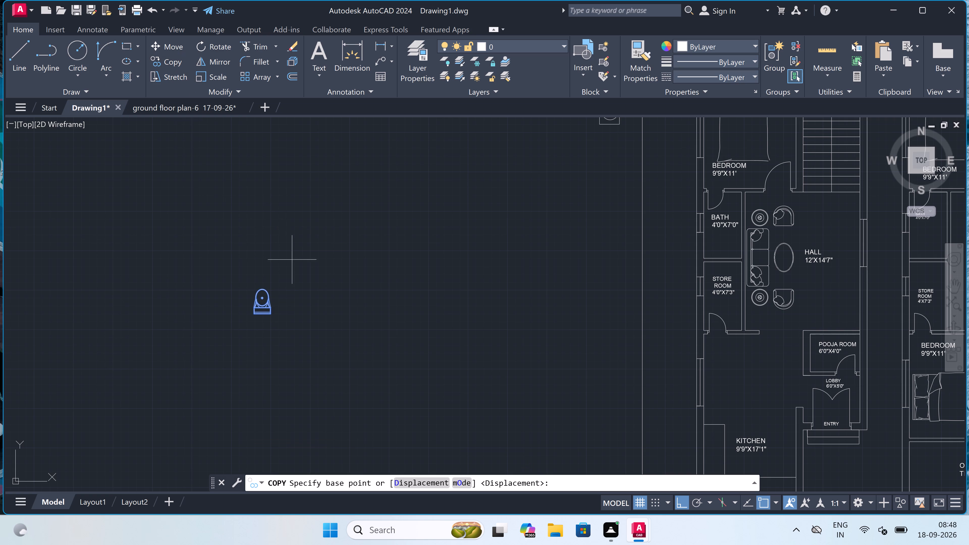
scroll(260, 316, "up", 2)
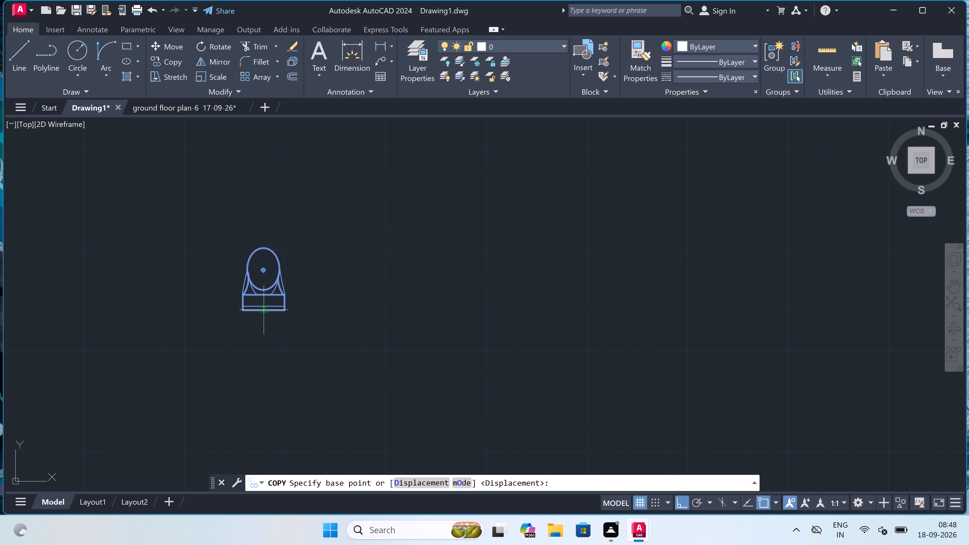
left_click_drag(260, 304, 265, 336)
key("F8")
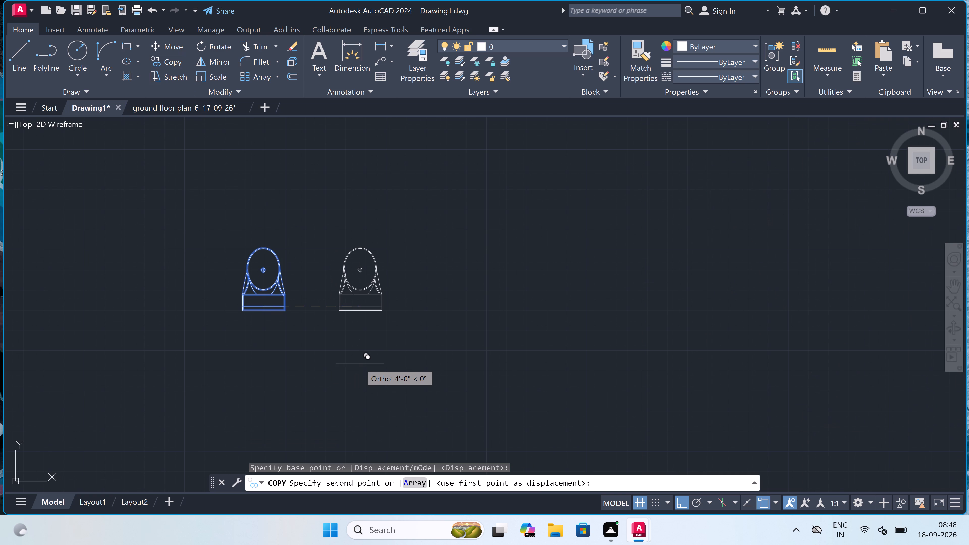
scroll(359, 362, "down", 4)
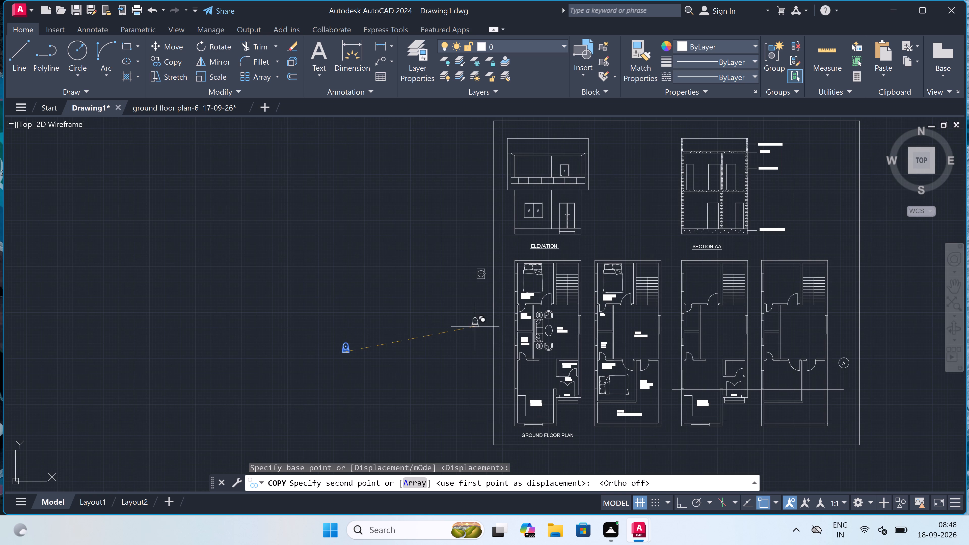
scroll(518, 329, "up", 3)
scroll(540, 326, "up", 1)
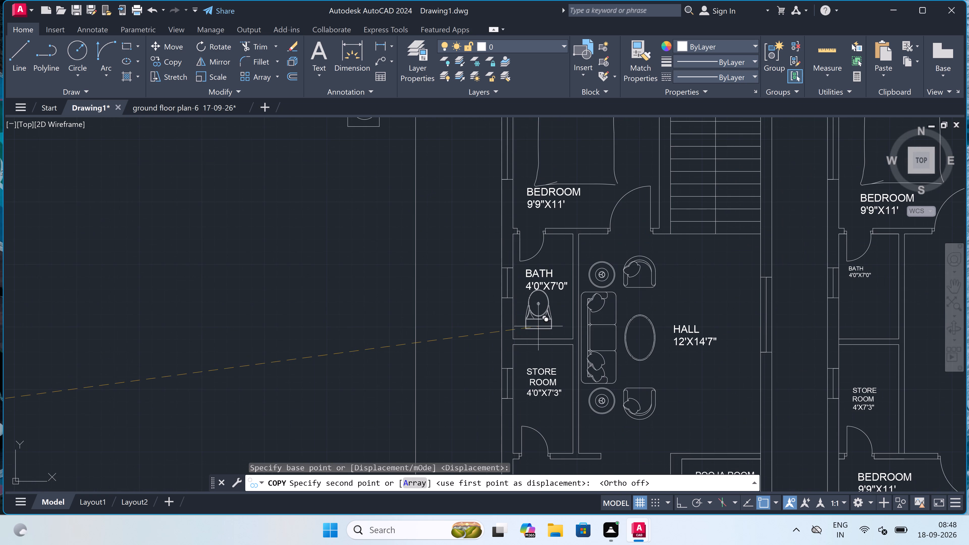
scroll(540, 326, "up", 1)
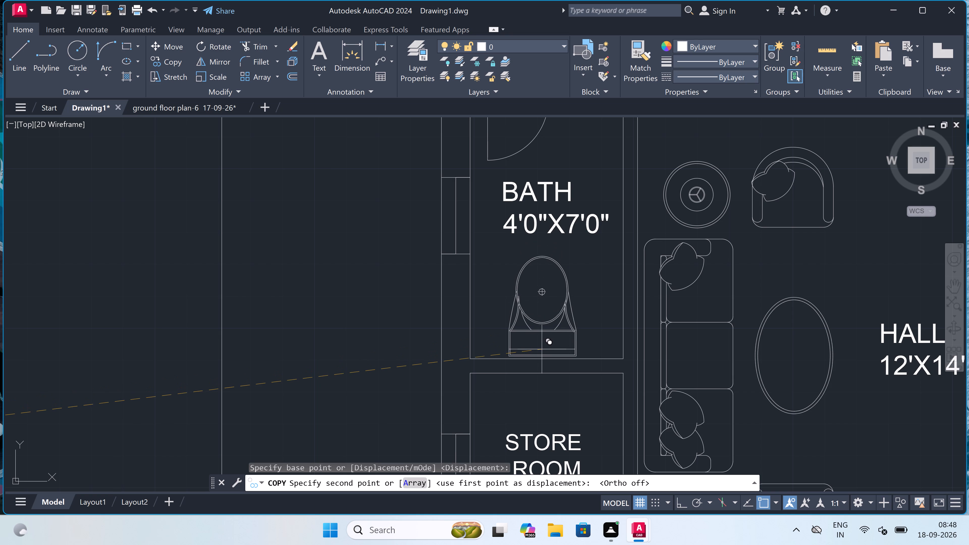
scroll(542, 348, "up", 2)
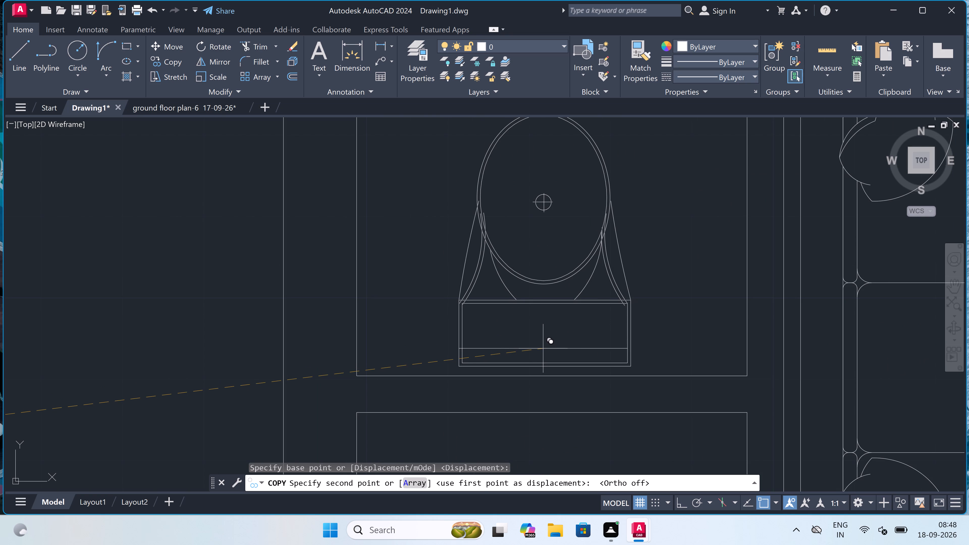
left_click(543, 348)
Place another toilet copy in the adjacent plan's 4'0"X7'0" BATH, tank beside the store room wall, and end the copying.
scroll(512, 327, "down", 5)
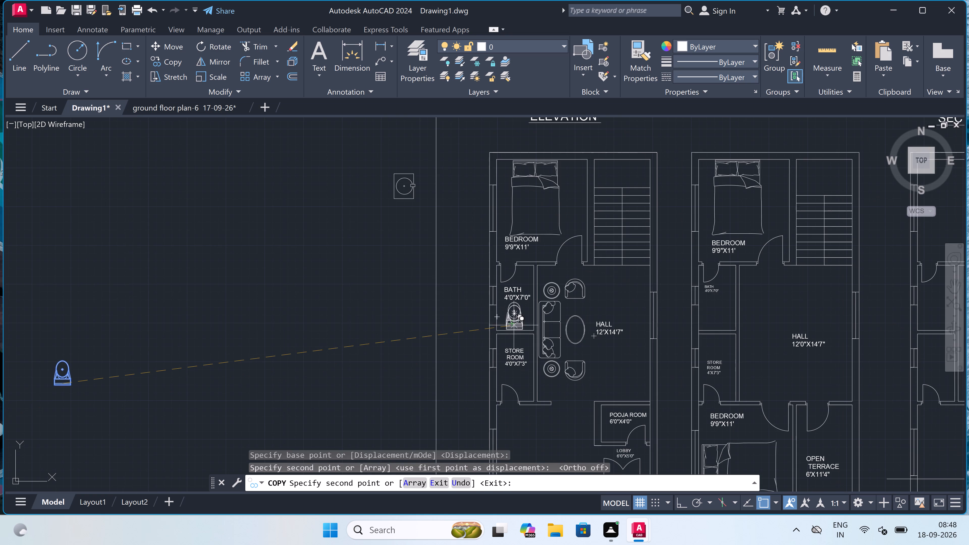
scroll(718, 311, "up", 3)
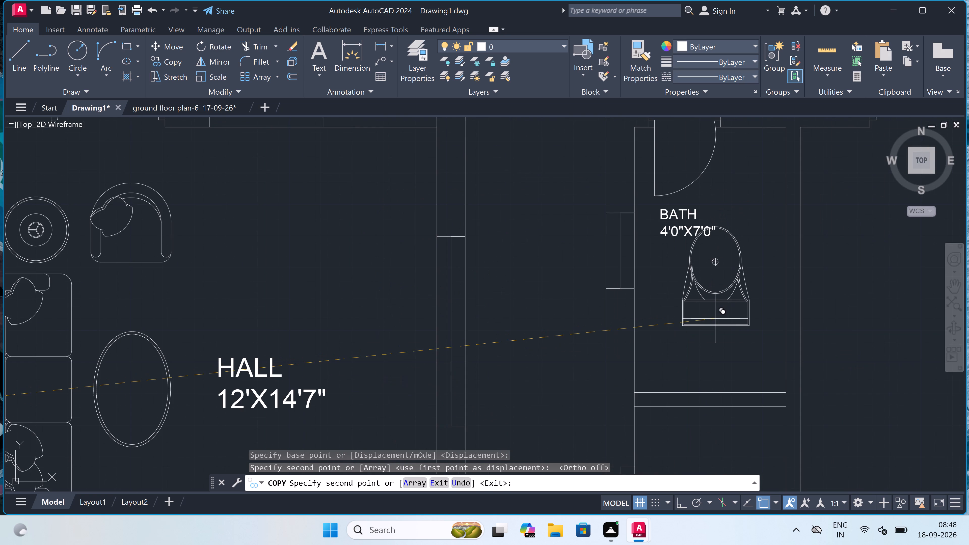
scroll(710, 360, "down", 1)
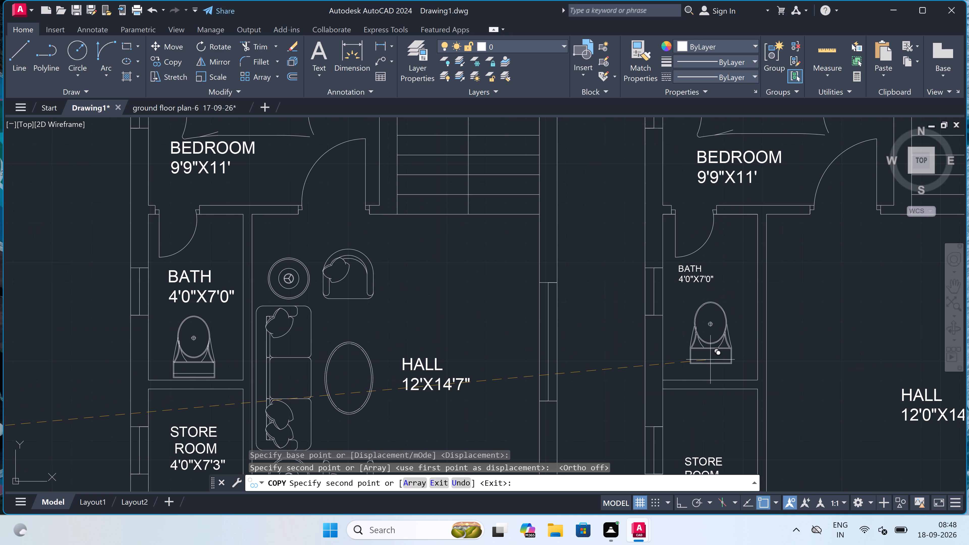
scroll(710, 360, "up", 4)
scroll(703, 380, "down", 3)
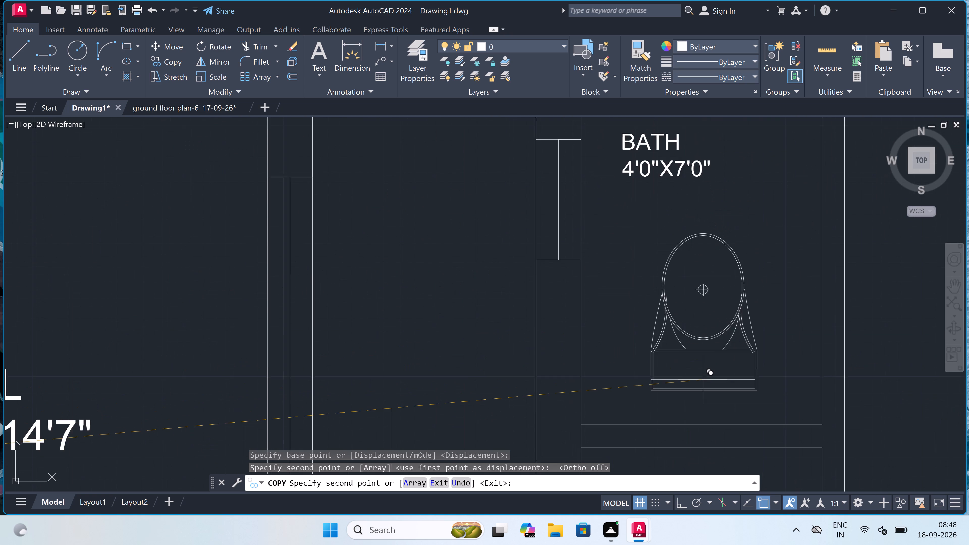
scroll(693, 401, "up", 2)
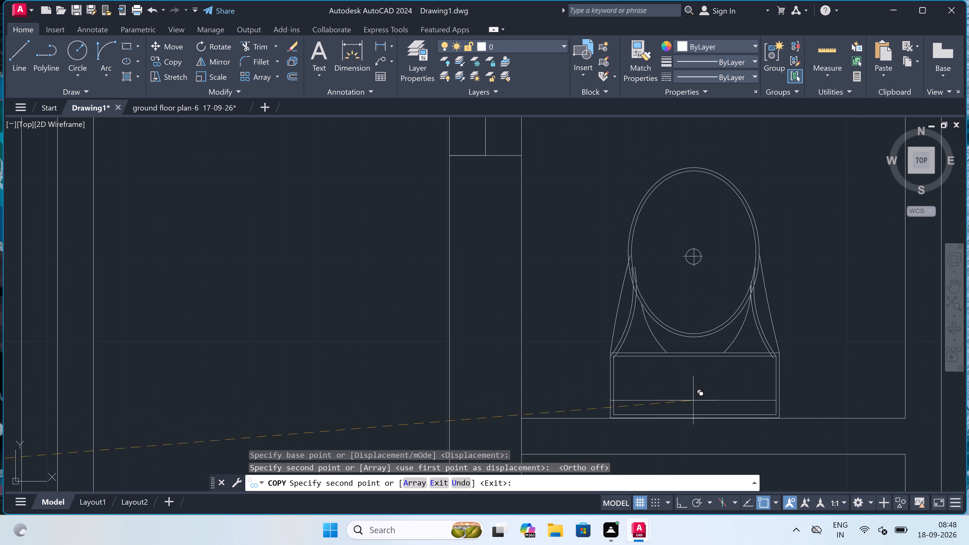
left_click(689, 394)
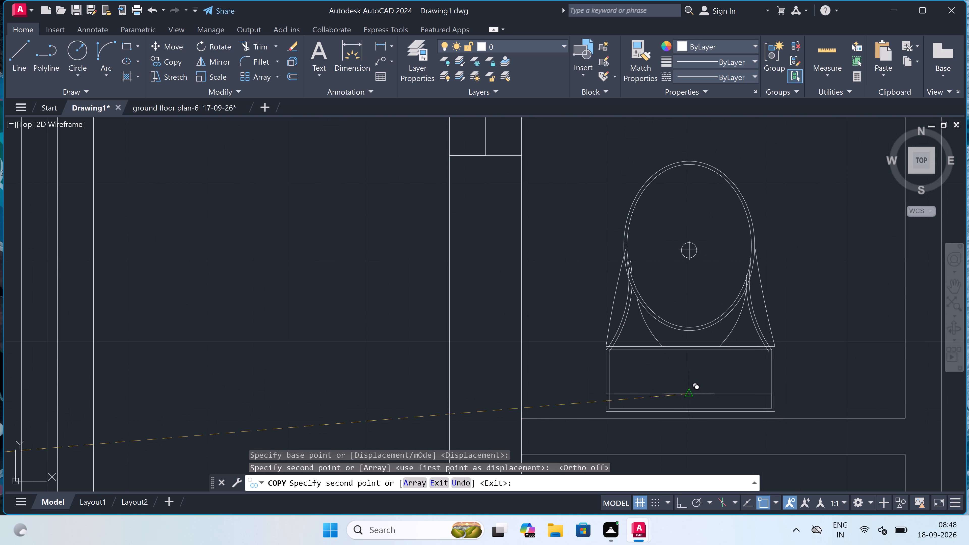
key("Escape")
Scale up the adjacent plan's BATH 4'0"X7'0" label slightly from its upper-left corner.
scroll(546, 351, "down", 4)
scroll(546, 327, "up", 1)
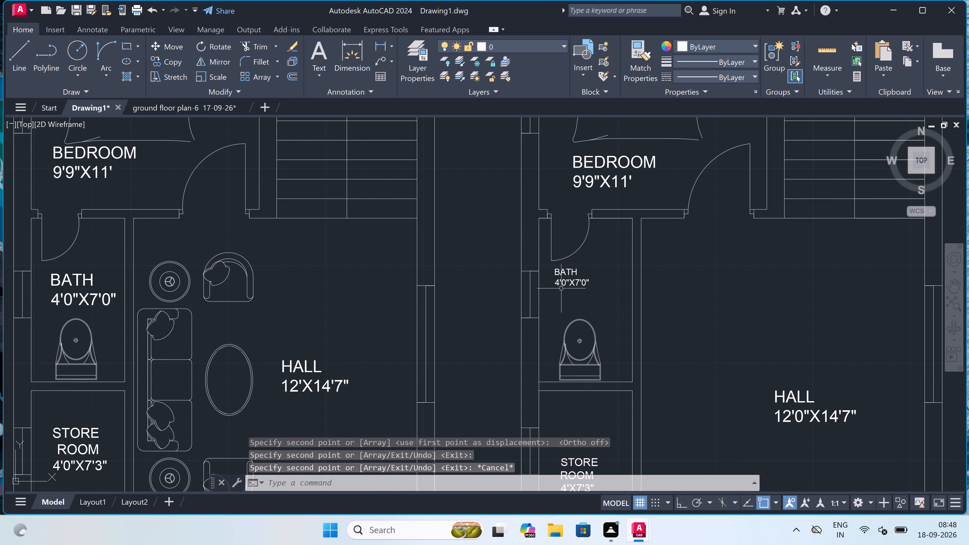
left_click(581, 284)
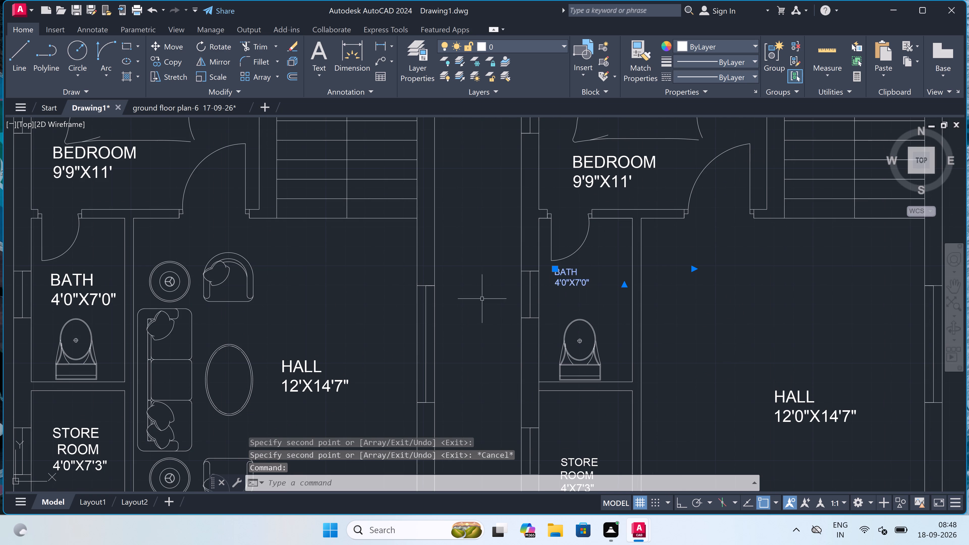
left_click(212, 73)
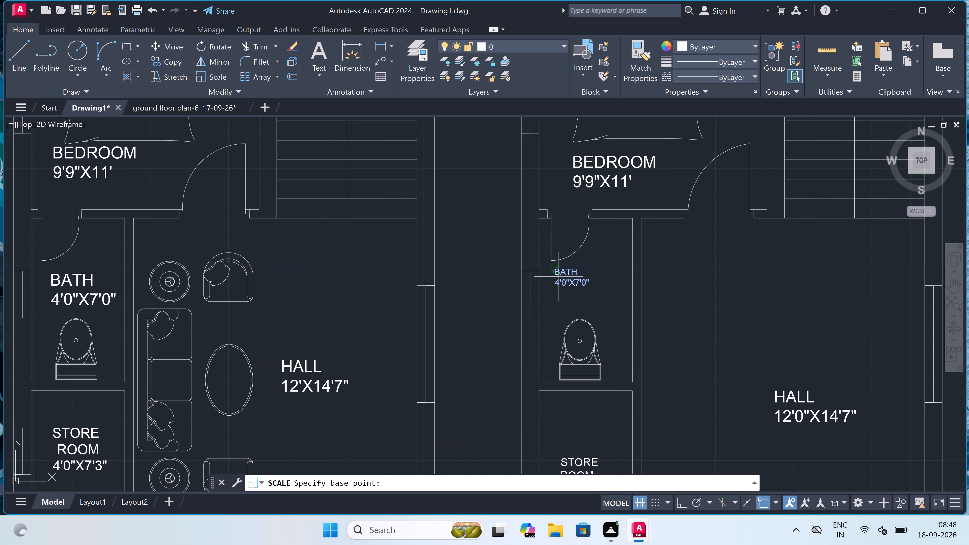
left_click(559, 279)
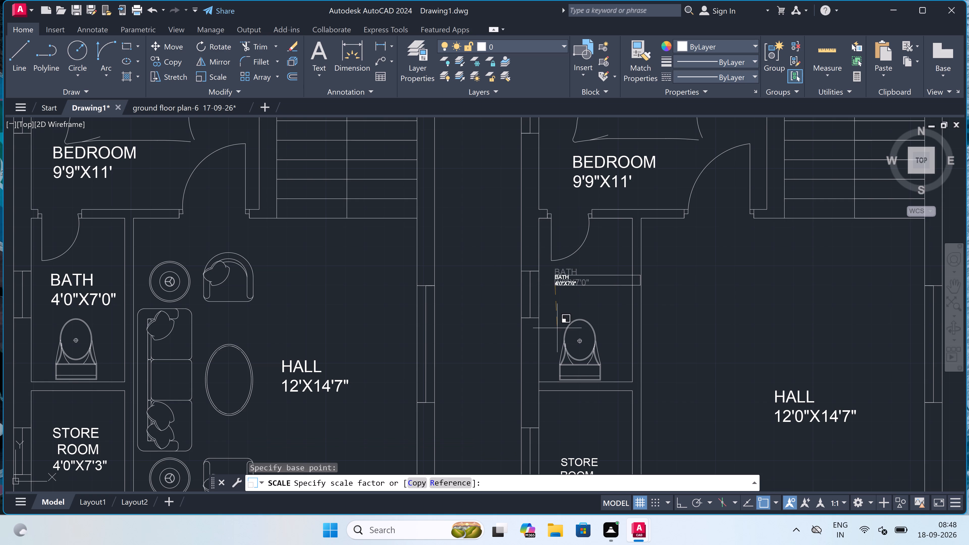
left_click(518, 373)
Select the washbasin lying outside the border beside the ground floor plan.
scroll(500, 265, "down", 3)
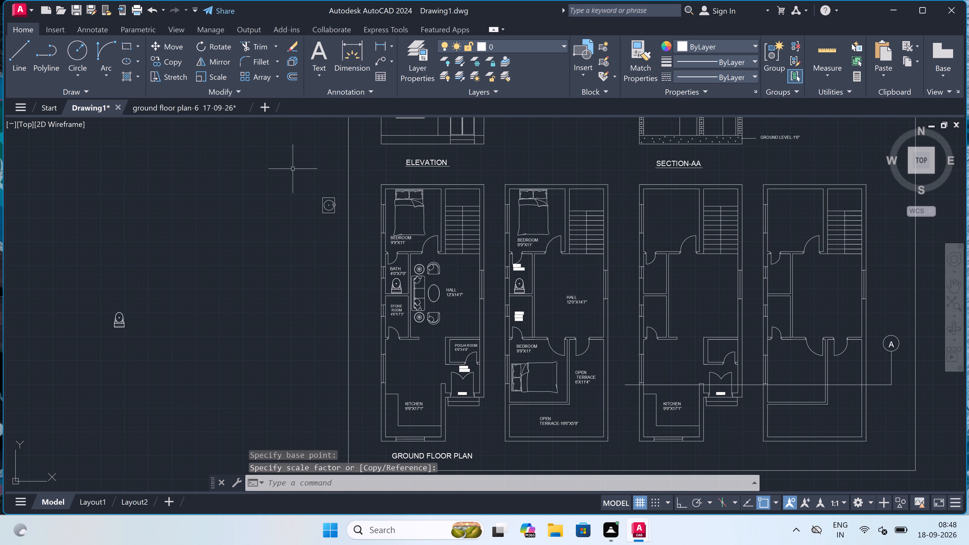
scroll(321, 172, "up", 2)
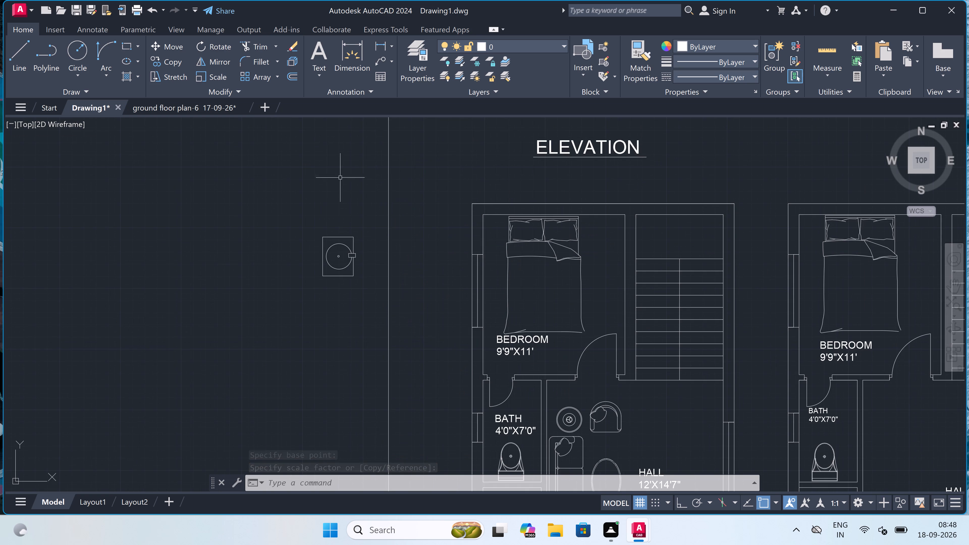
scroll(347, 179, "down", 1)
left_click_drag(359, 188, 358, 194)
scroll(263, 287, "down", 2)
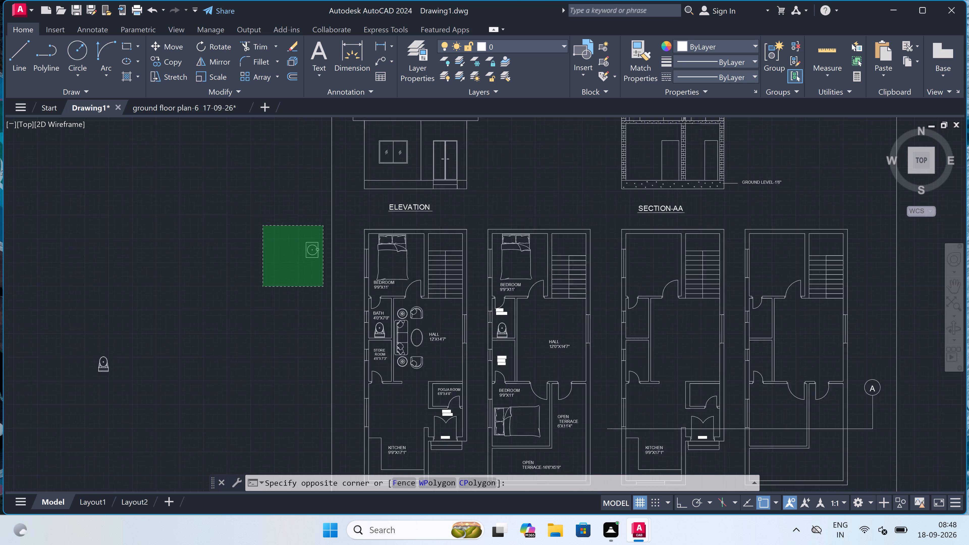
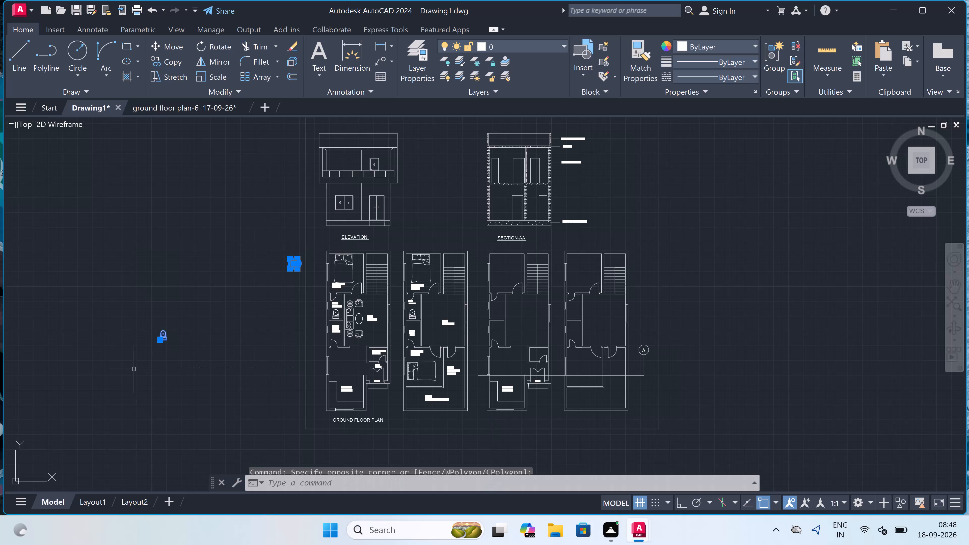
Erase the selected stray objects lying outside the sheet border, beside the ground floor plan.
key("Delete")
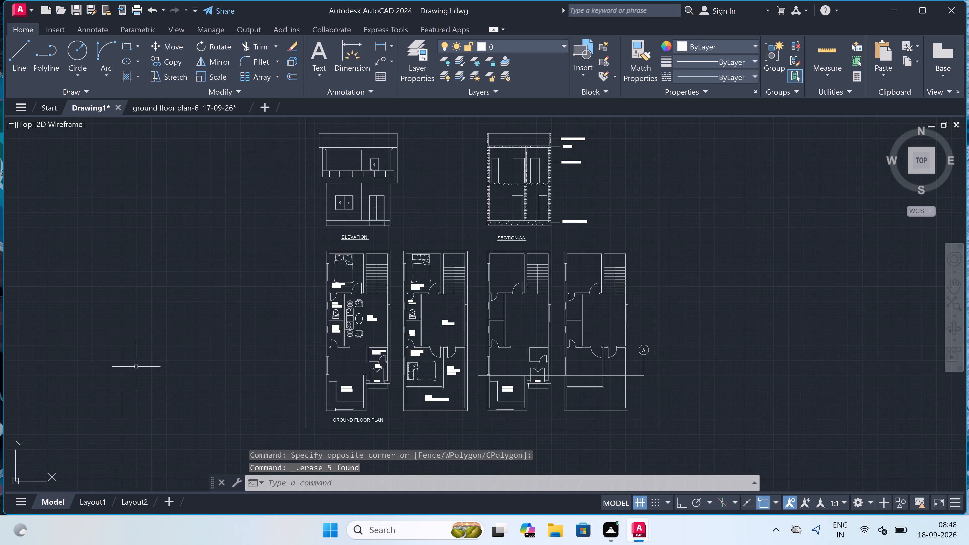
scroll(162, 346, "down", 2)
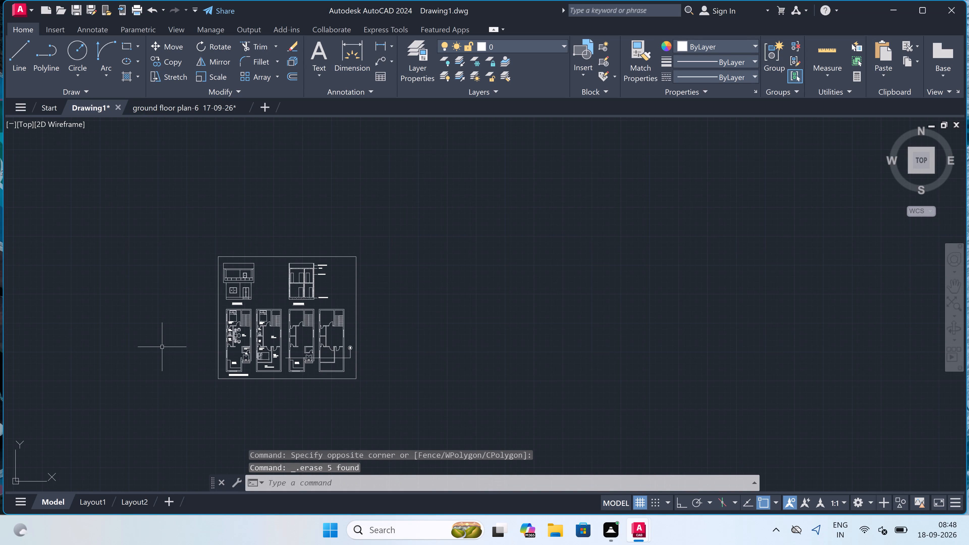
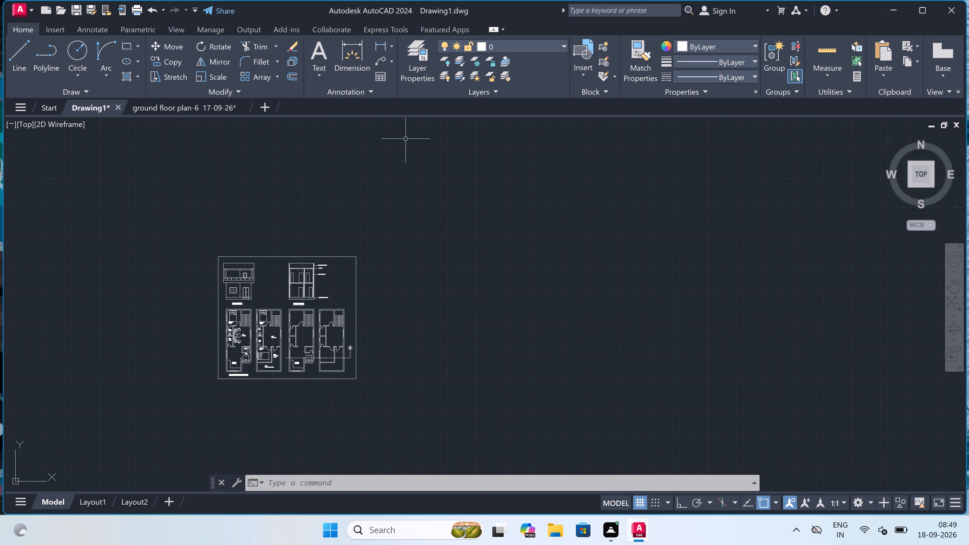
Set up a model plot with the DWG To PDF.pc3 plotter and a Window plot area spanning the sheet border's opposite corners.
scroll(271, 233, "down", 1)
scroll(193, 284, "up", 2)
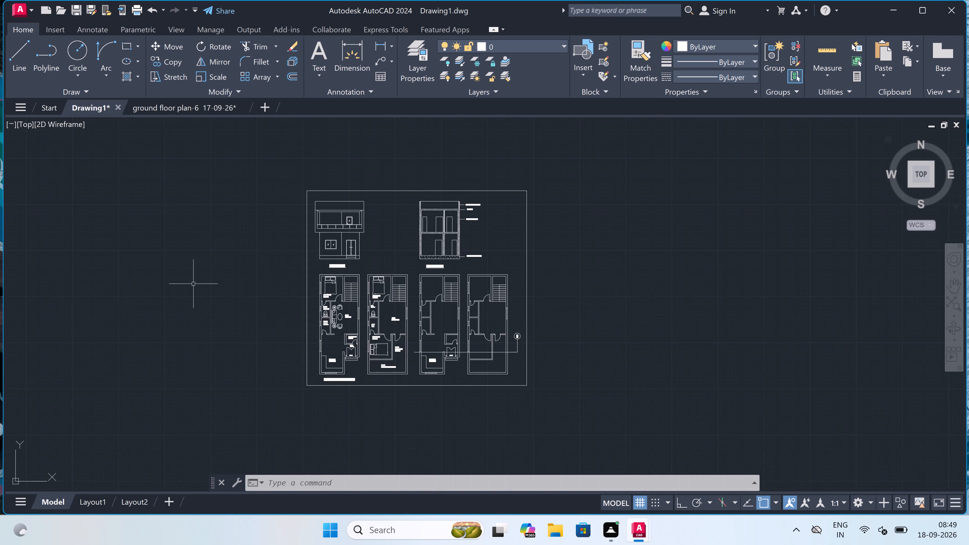
key("ctrl+p")
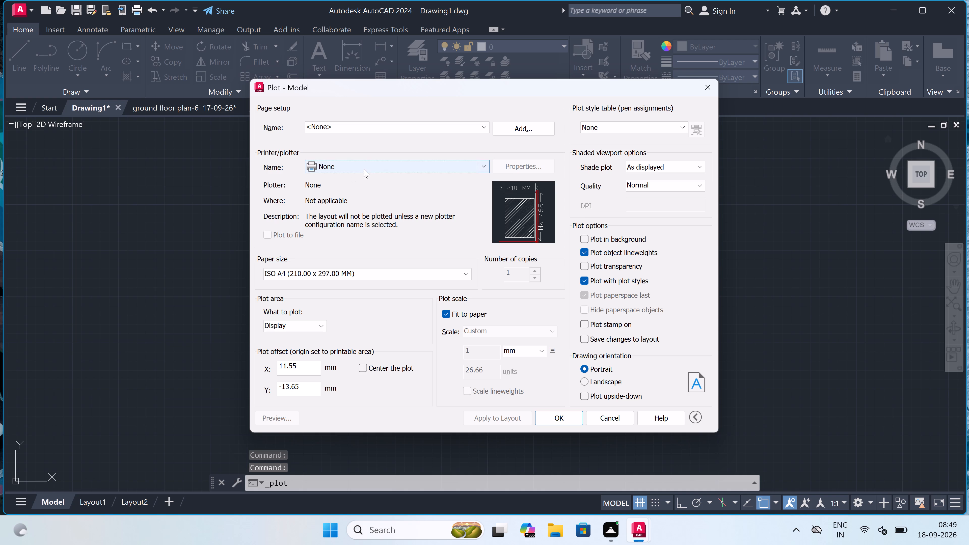
left_click(364, 166)
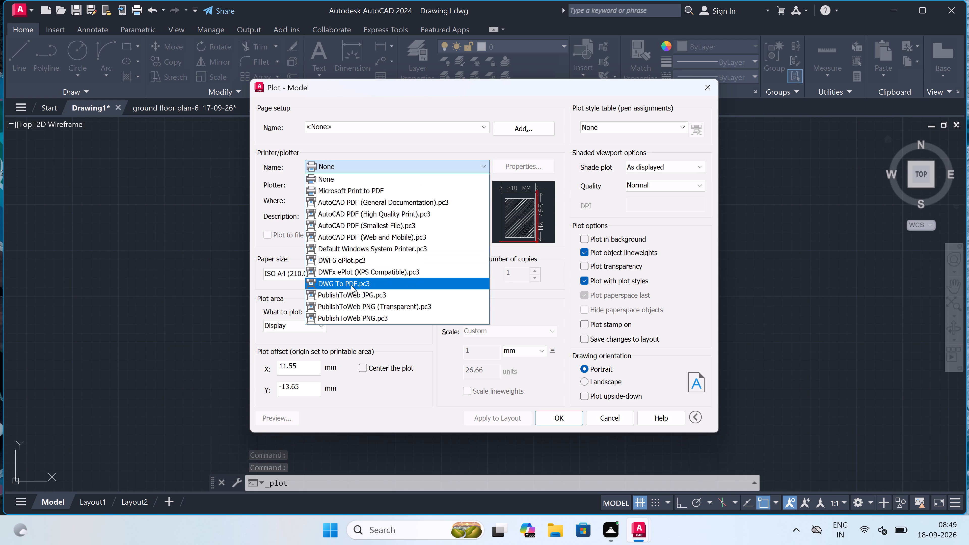
left_click(350, 279)
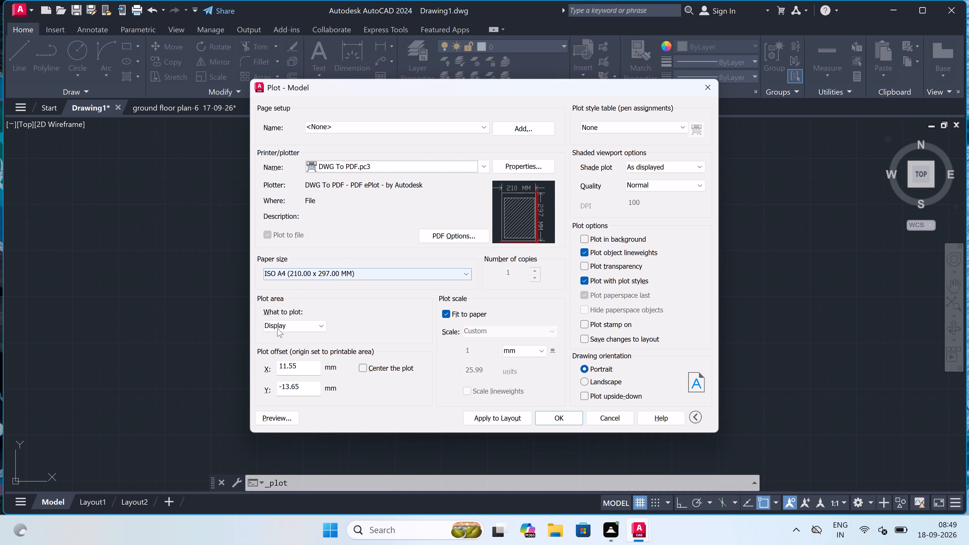
left_click(294, 323)
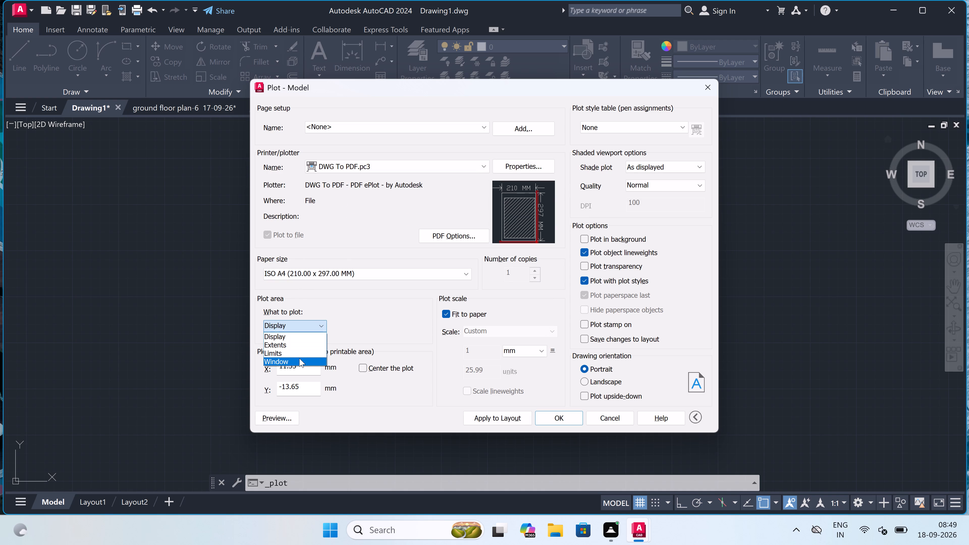
left_click(299, 360)
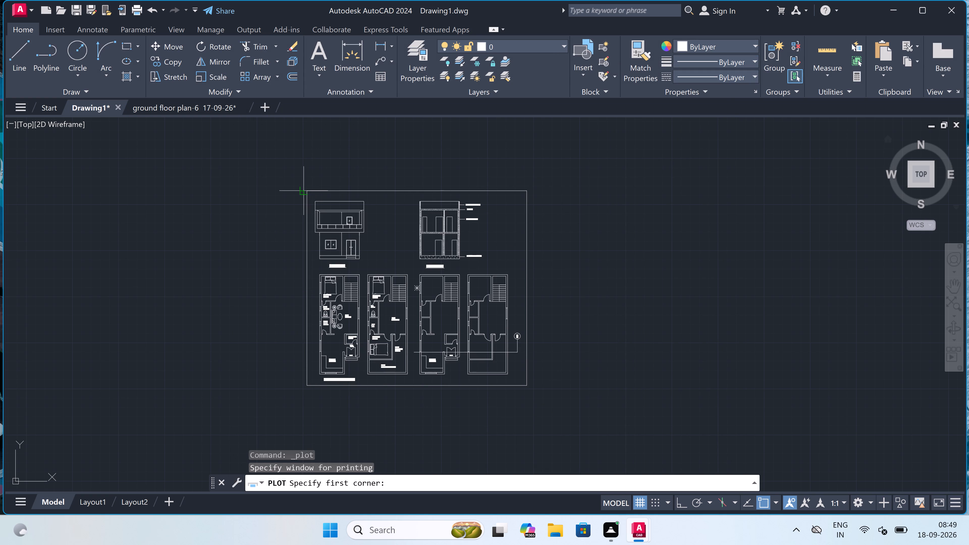
left_click(310, 188)
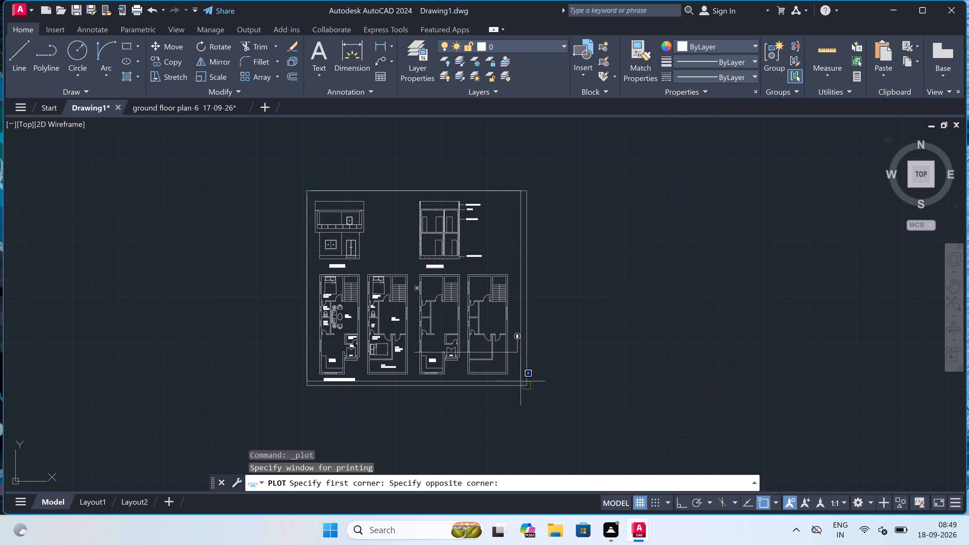
left_click_drag(527, 387, 524, 389)
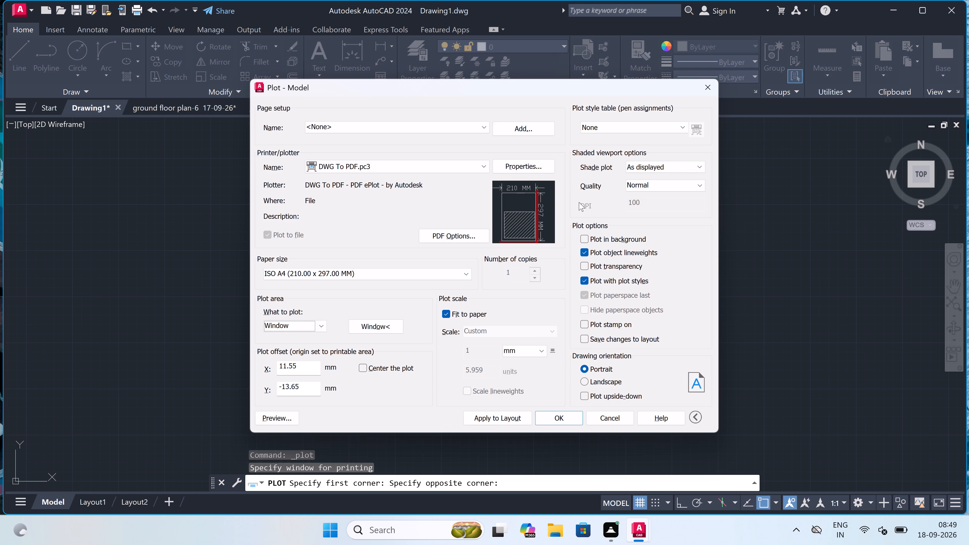
Assign the acad.ctb plot style table to all layouts and apply the plot settings to the layout.
left_click(621, 123)
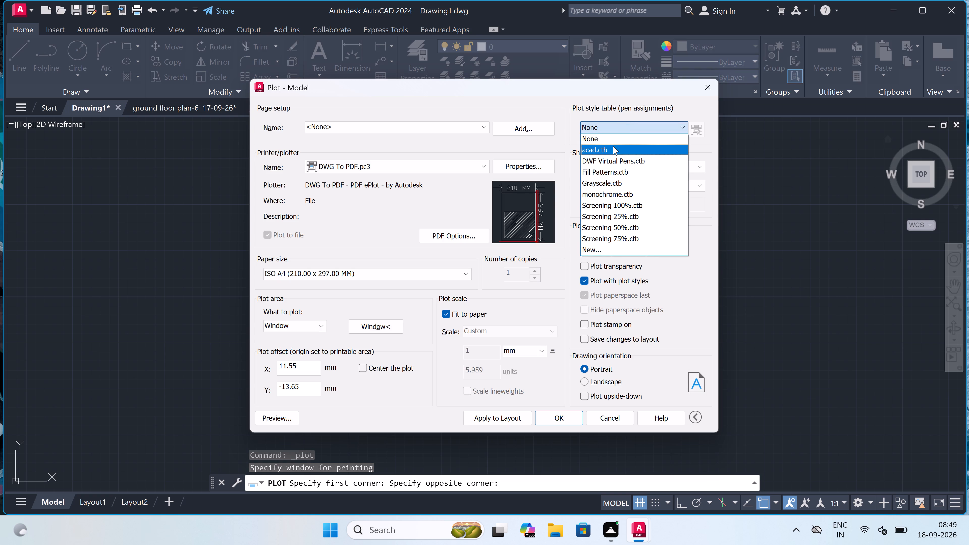
left_click(613, 146)
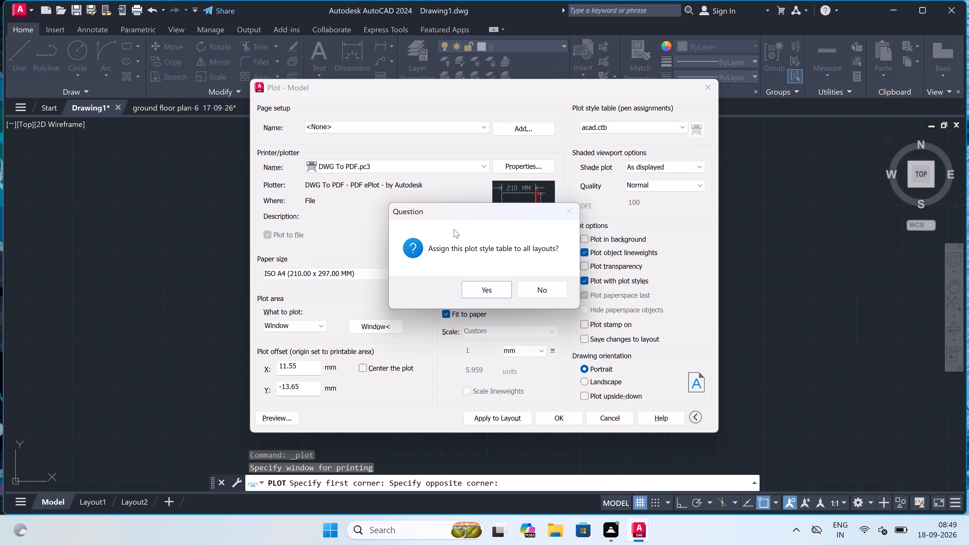
left_click(501, 292)
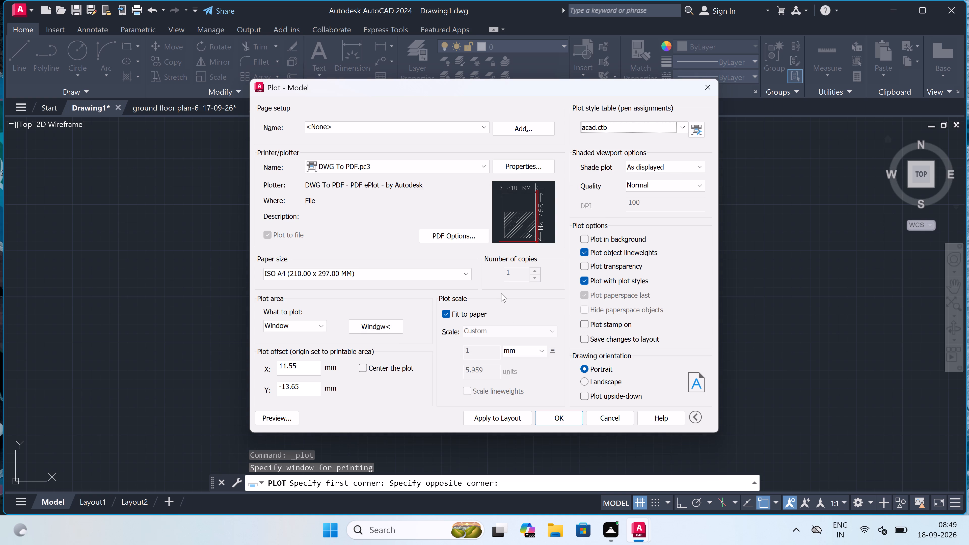
left_click(483, 419)
Plot the sheet to a PDF in Documents named "GROUND FLOR AND FIRST FLOOR PLAN-1 18-09-26".
left_click(560, 420)
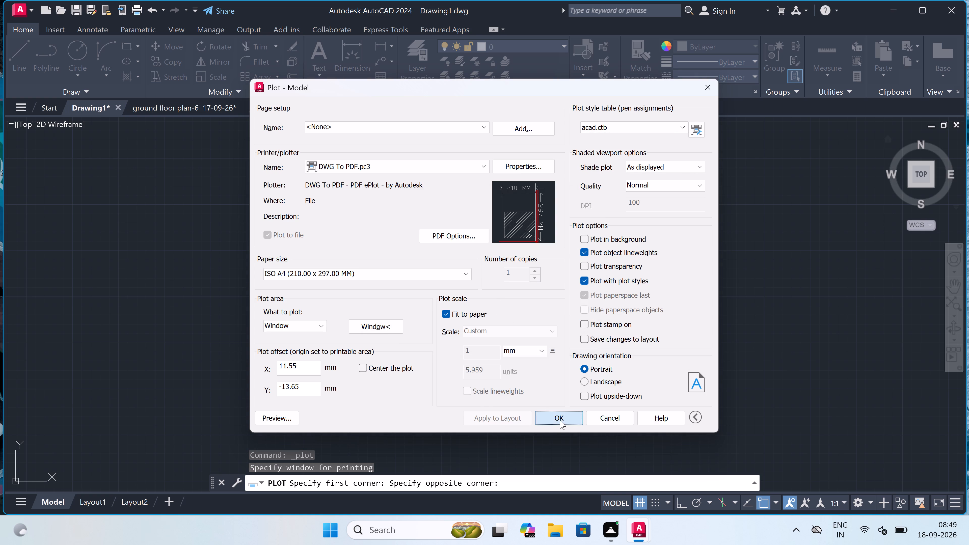
key("BackSpace")
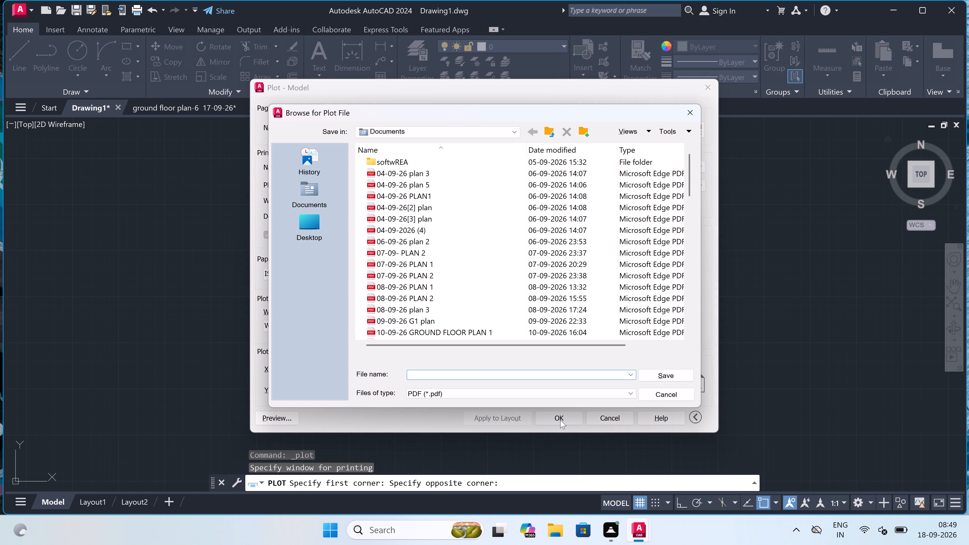
type("GR")
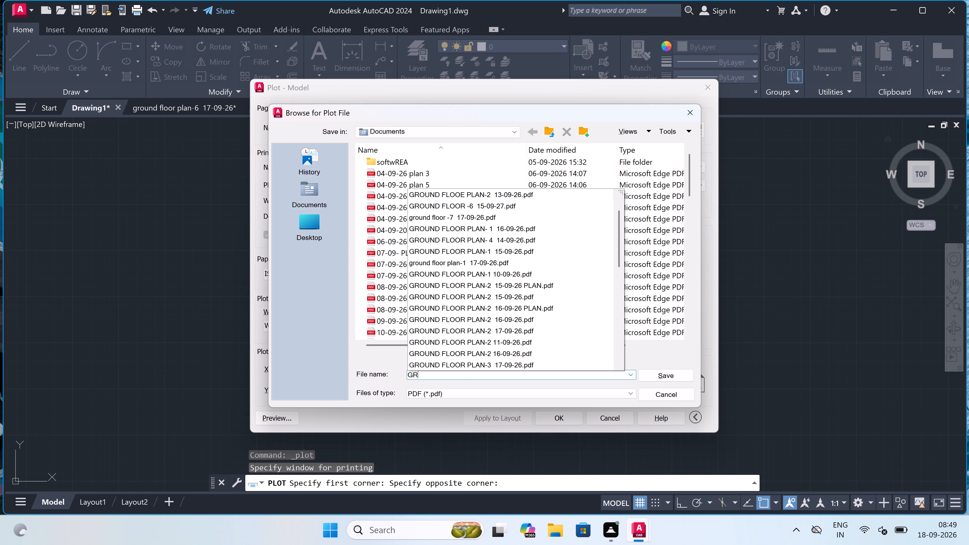
type("OUND F")
type("LOR")
key("space")
type("AND")
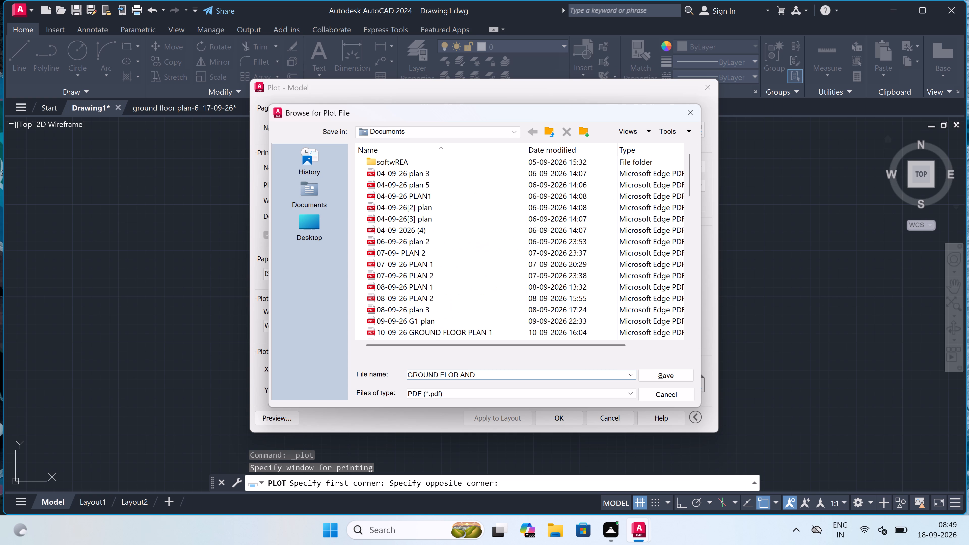
key("space")
type("FI")
key("r")
type("ST FLOO")
type("R")
key("space")
type("PLAN-1")
key("space")
key("space")
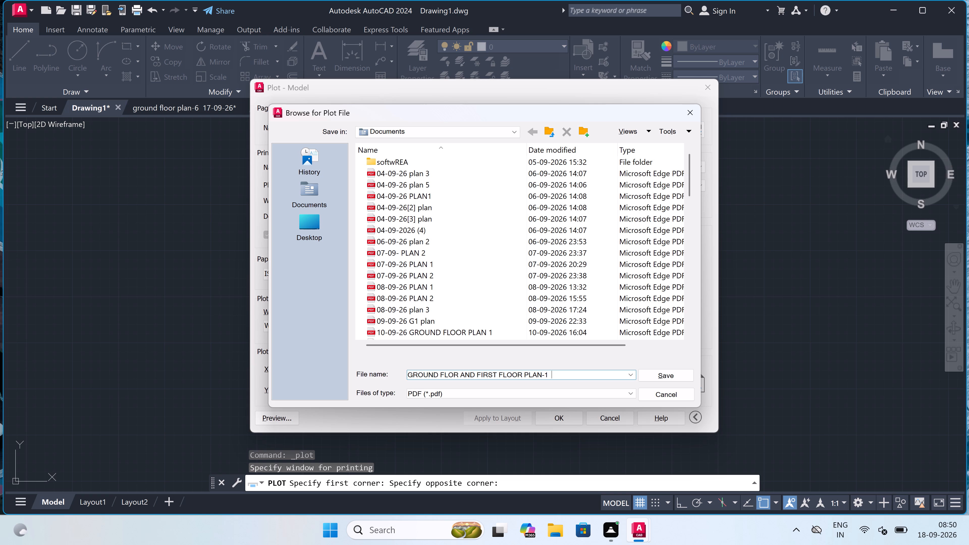
key("1")
key("8")
type("-09-")
key("1")
key("BackSpace")
key("2")
key("6")
double_click(659, 371)
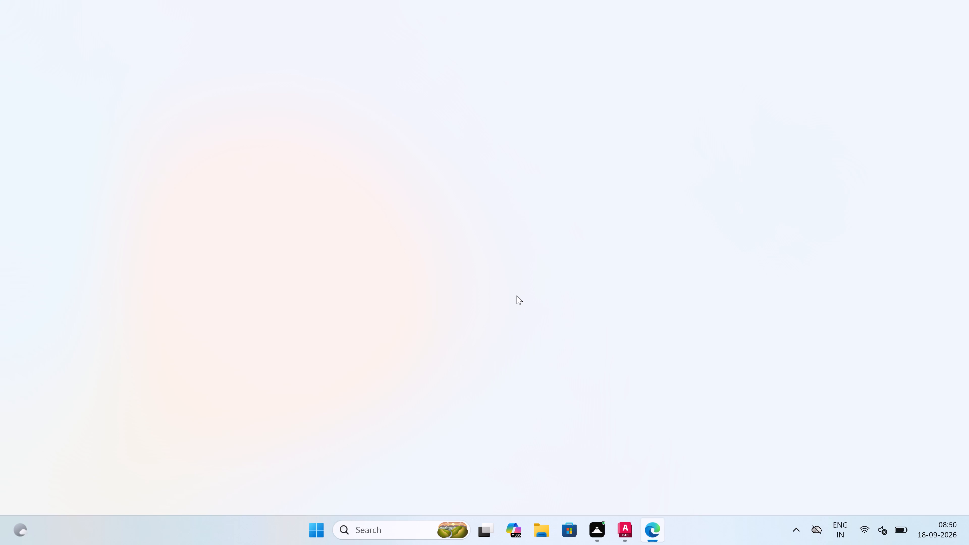
Examine the plotted PDF for how the border, elevation, section and floor plans fit the page, and close it.
scroll(486, 264, "down", 3)
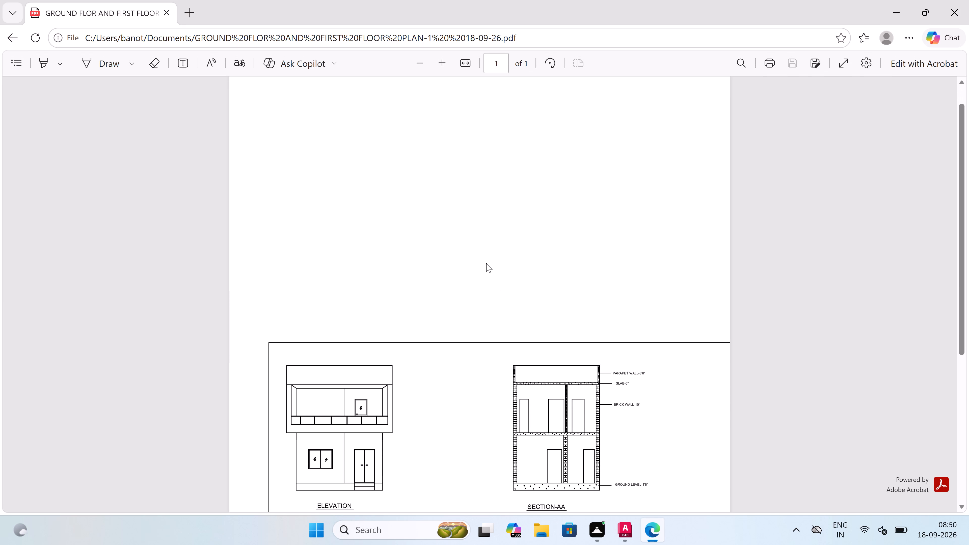
scroll(486, 263, "down", 3)
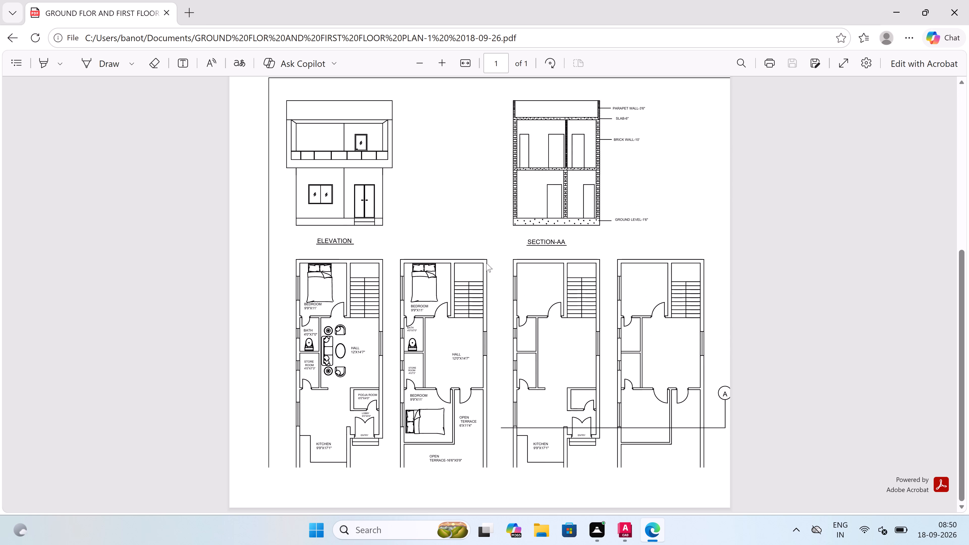
scroll(486, 263, "down", 2)
scroll(486, 263, "up", 1)
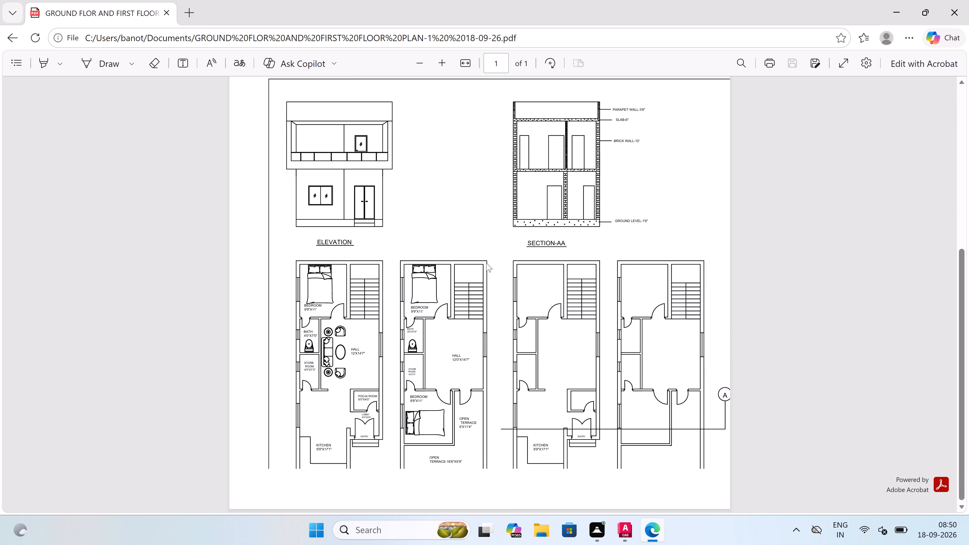
scroll(486, 263, "up", 4)
scroll(487, 264, "down", 4)
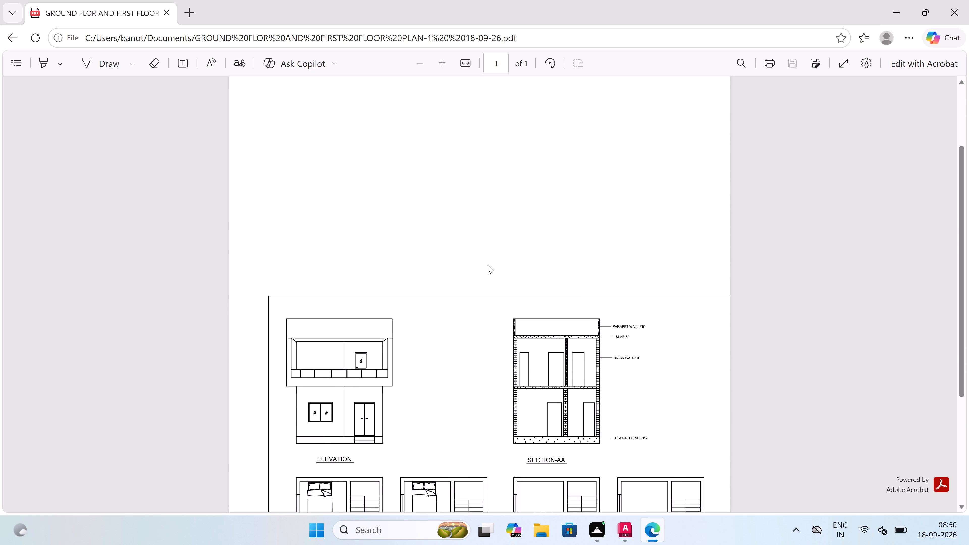
scroll(488, 265, "down", 4)
scroll(488, 265, "up", 3)
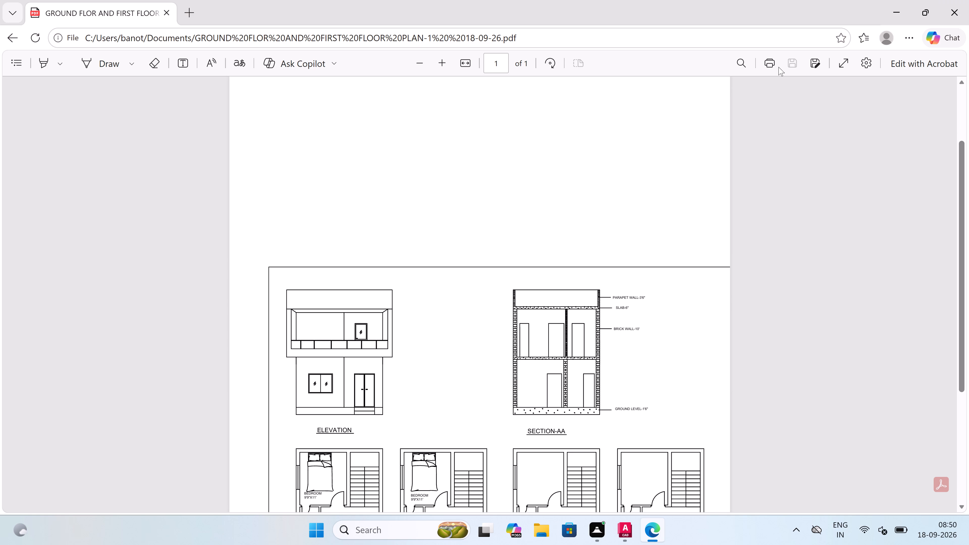
left_click(950, 1)
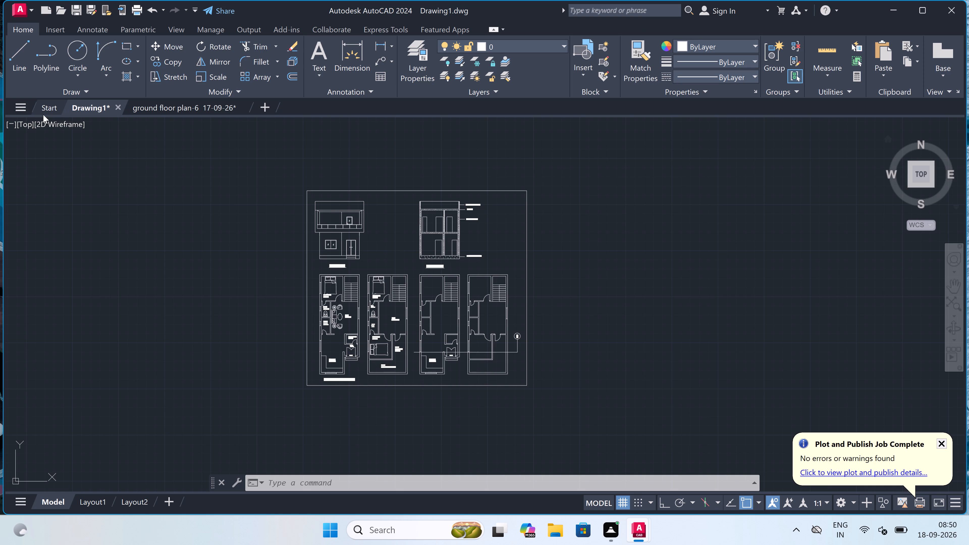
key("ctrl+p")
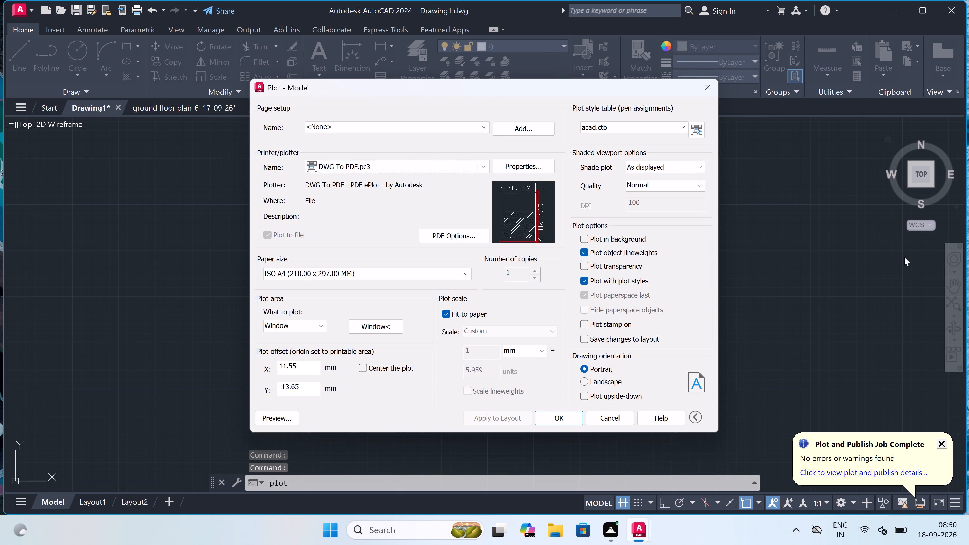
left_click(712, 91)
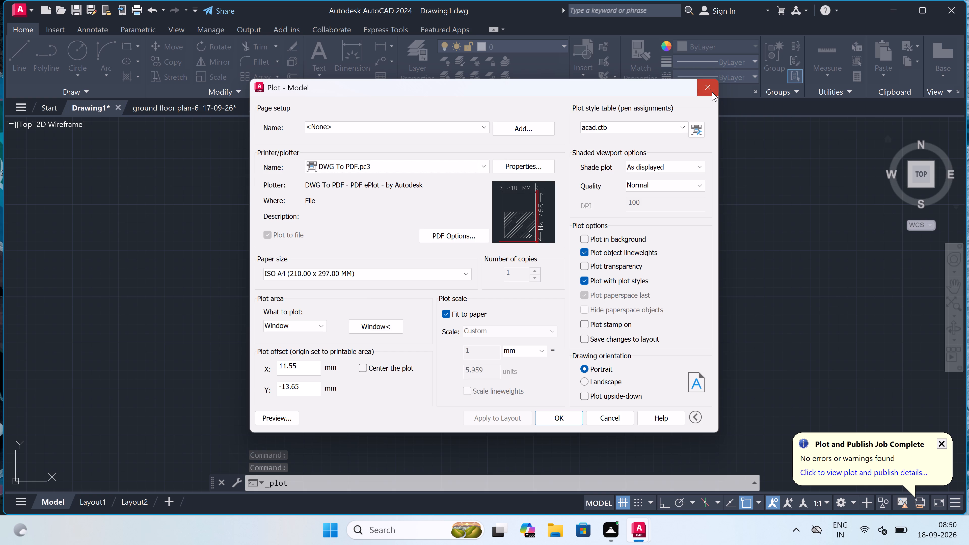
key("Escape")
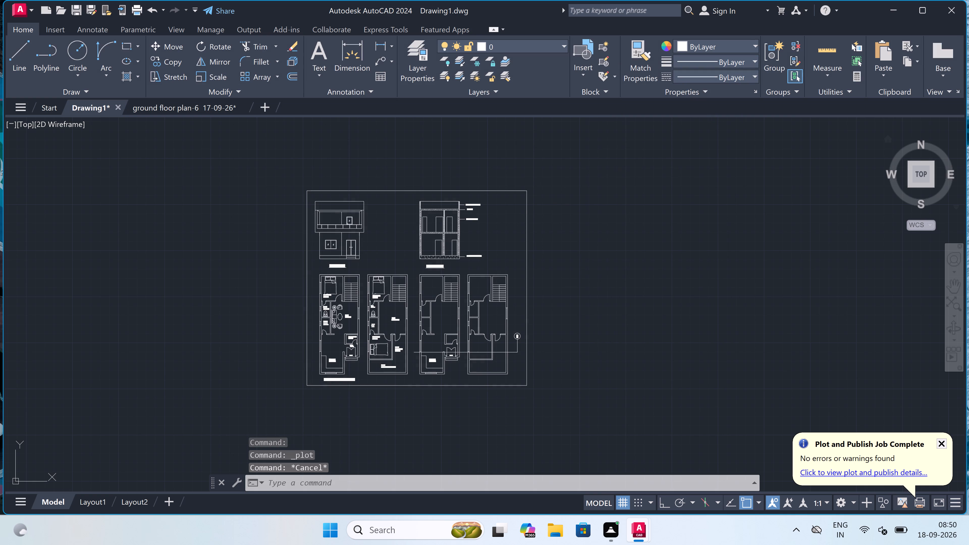
Erase the rectangular sheet border around the floor plans, elevation and section.
left_click(530, 204)
left_click(520, 212)
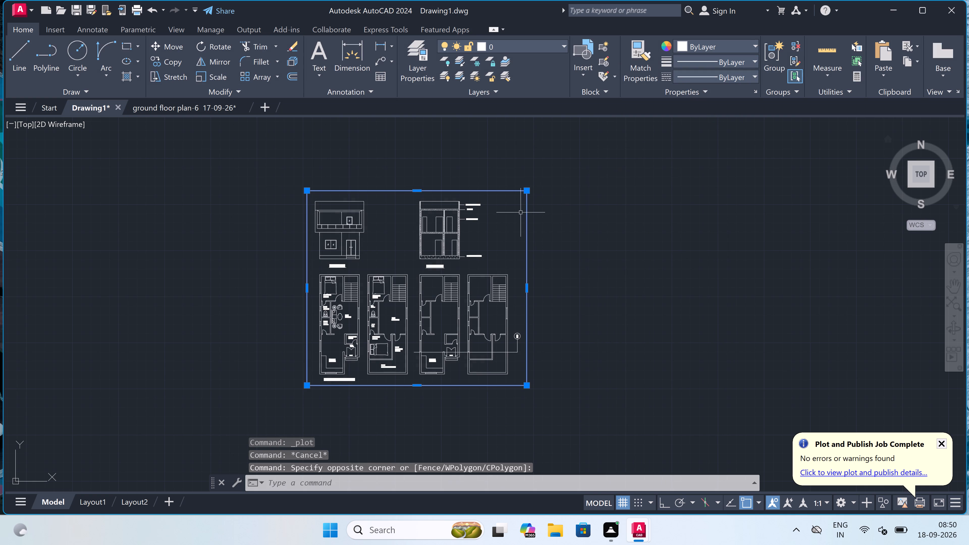
key("Delete")
Draw a new rectangular border around the elevation, section and floor plans, slightly larger than the drawings on all sides.
type("REC")
key("space")
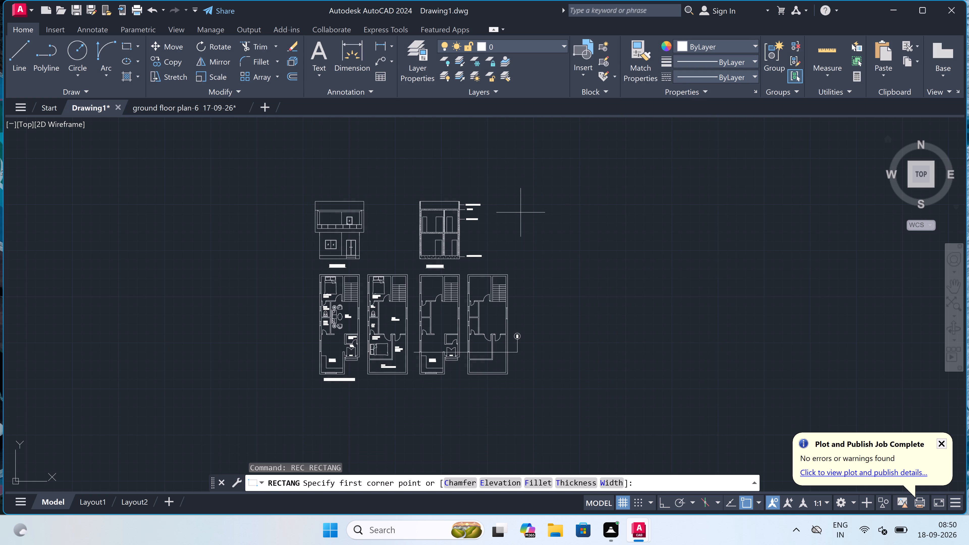
left_click(304, 186)
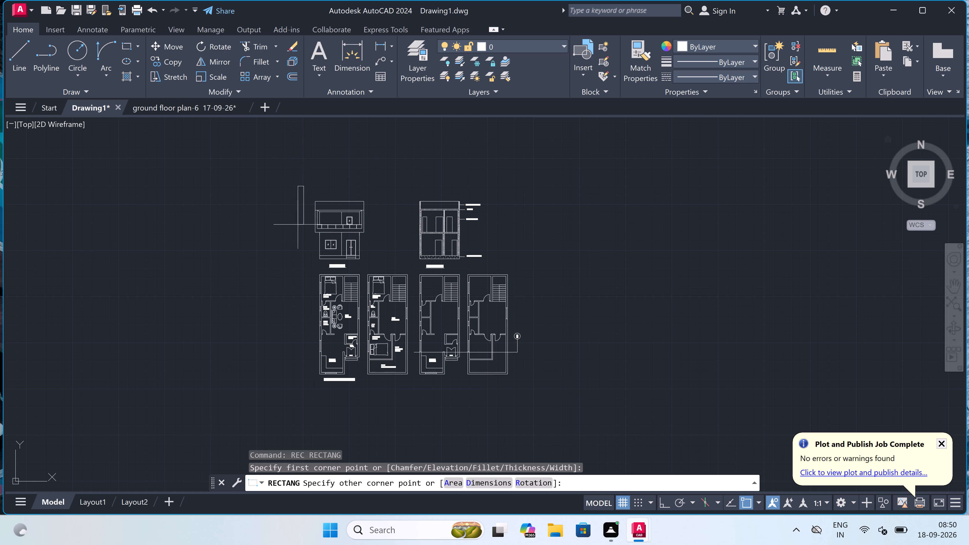
left_click(532, 393)
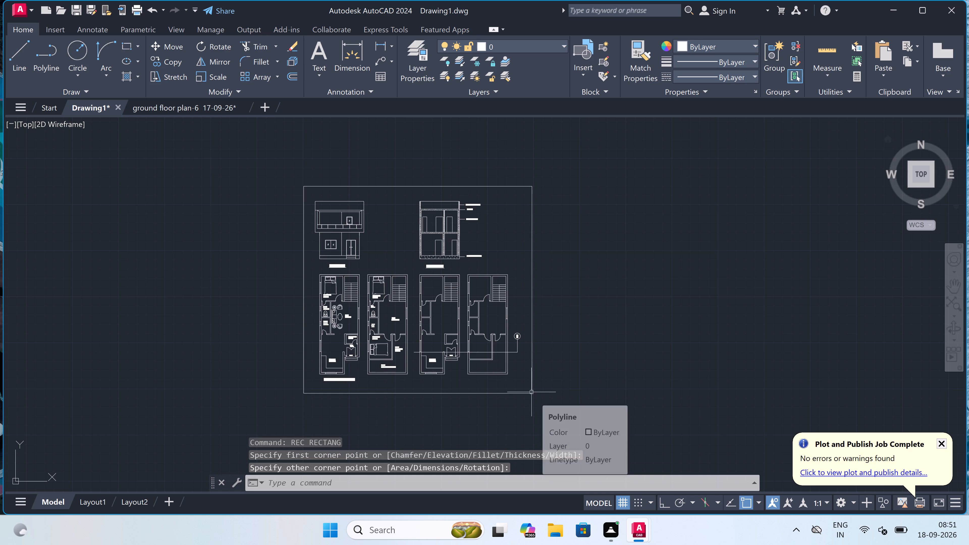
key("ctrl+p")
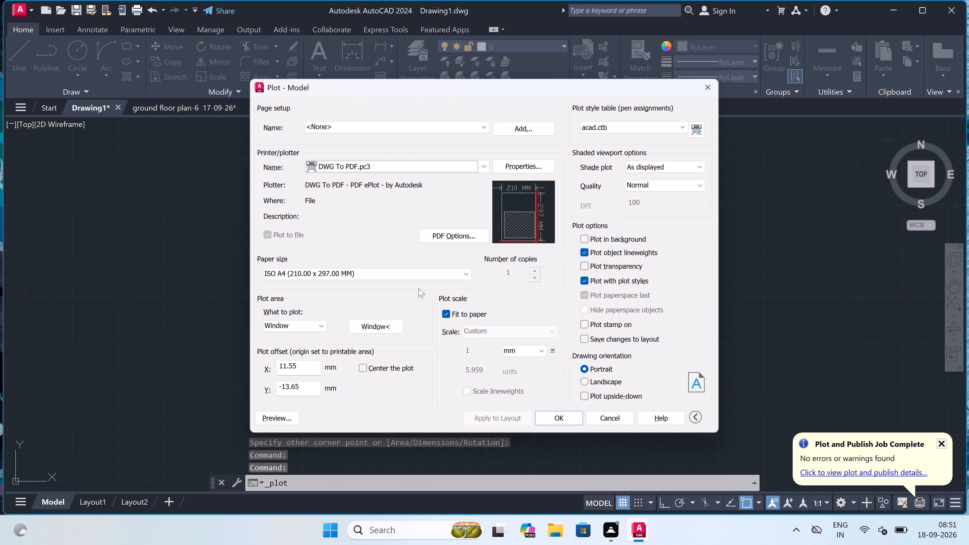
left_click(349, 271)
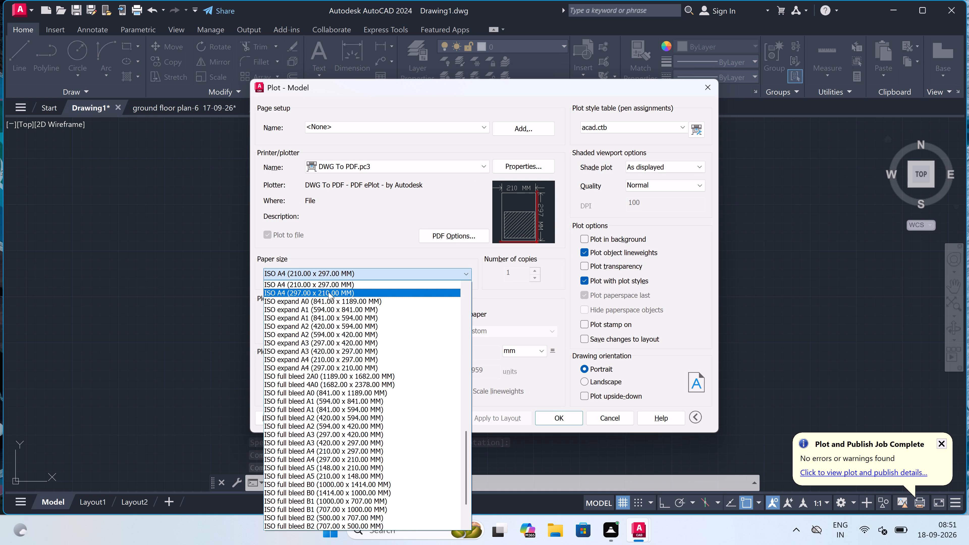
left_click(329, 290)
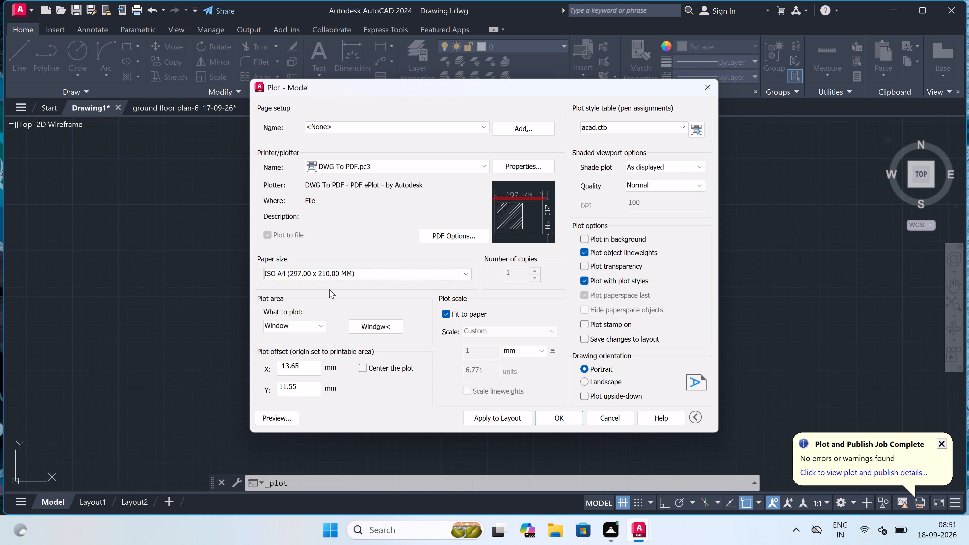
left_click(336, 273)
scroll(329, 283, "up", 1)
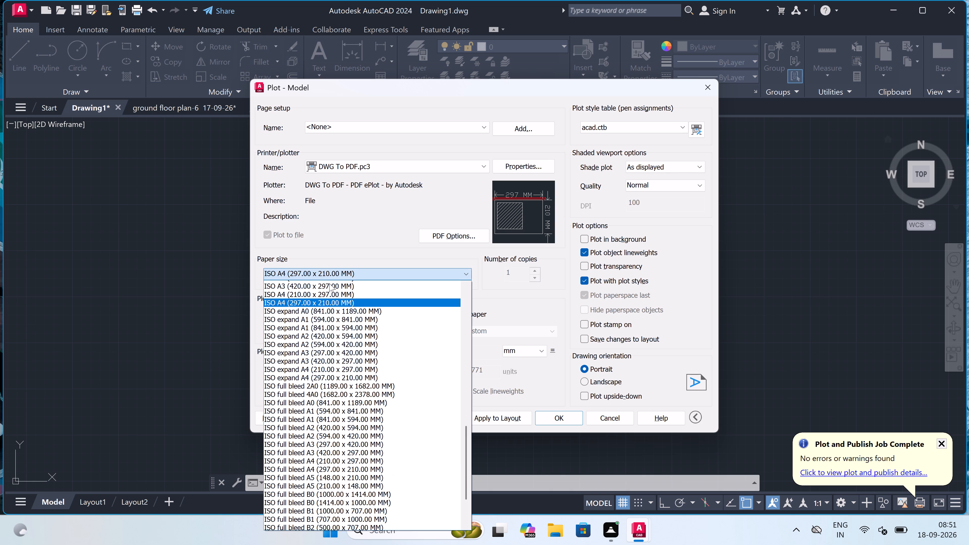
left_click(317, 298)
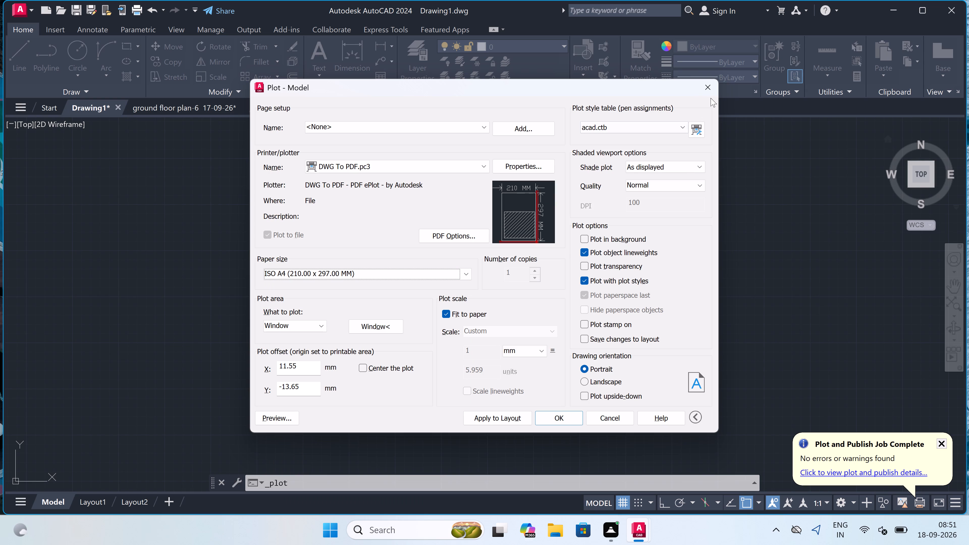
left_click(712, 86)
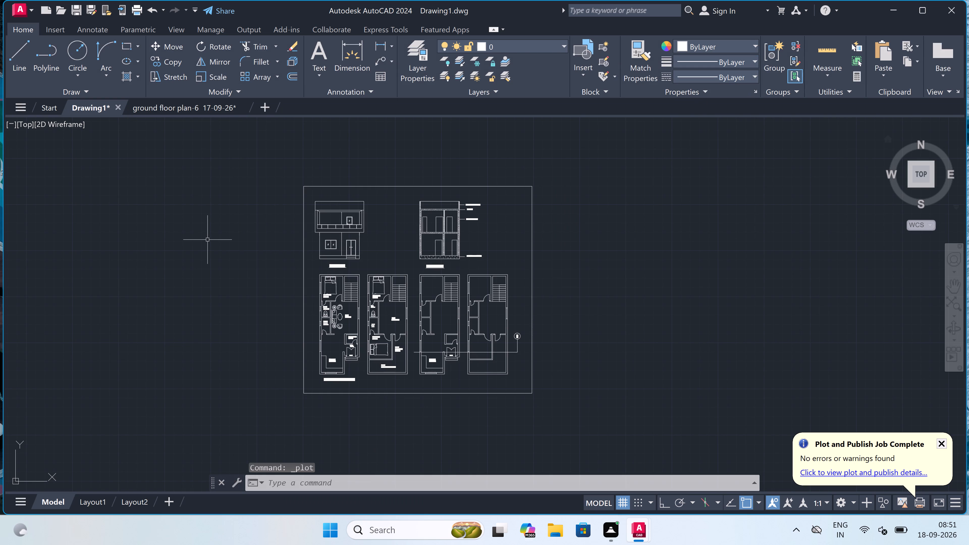
Plot the window area on ISO A4 (210.00 x 297.00 MM) to a PDF in Documents named "GROUND FLOOR AND FIRST FLOOR PLAN-1 18-09-26".
key("ctrl+p")
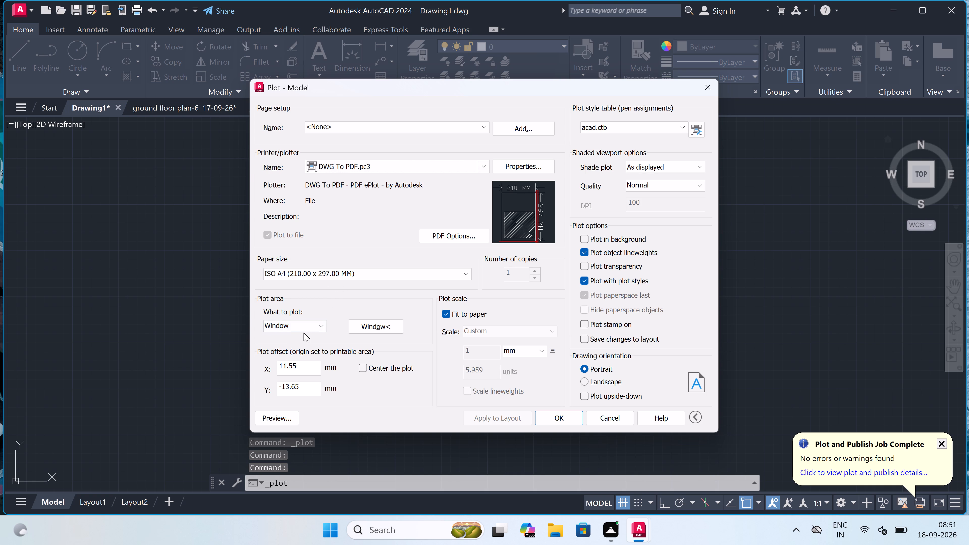
left_click(306, 325)
left_click(297, 358)
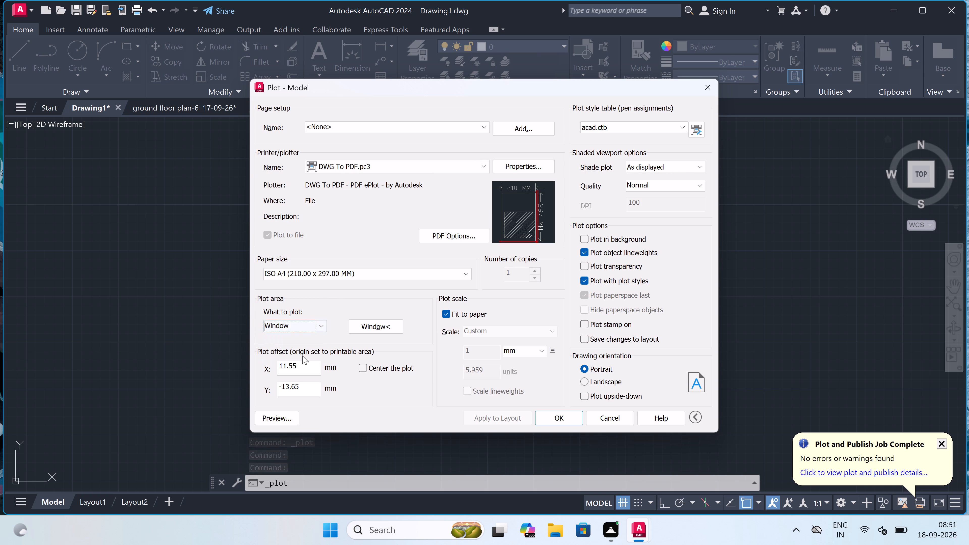
left_click(319, 321)
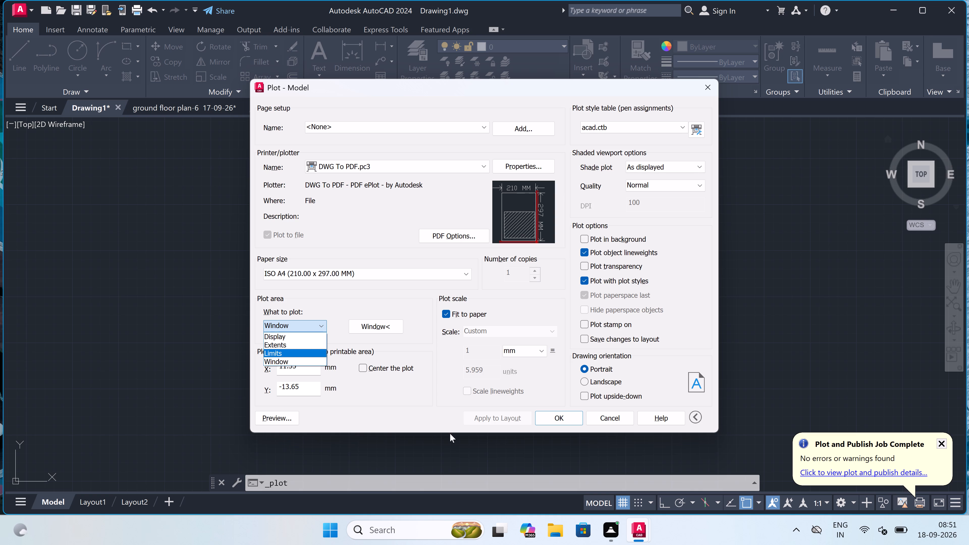
left_click(552, 416)
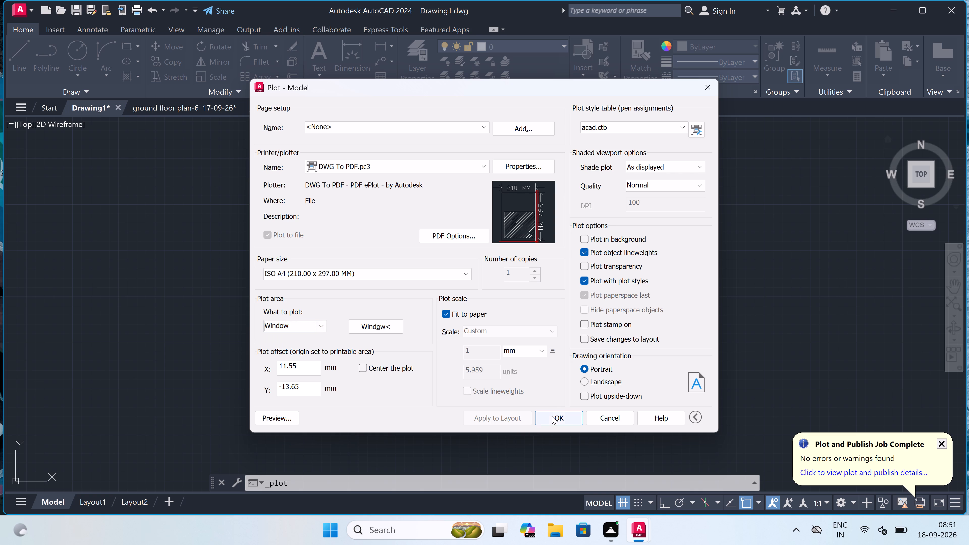
left_click(552, 416)
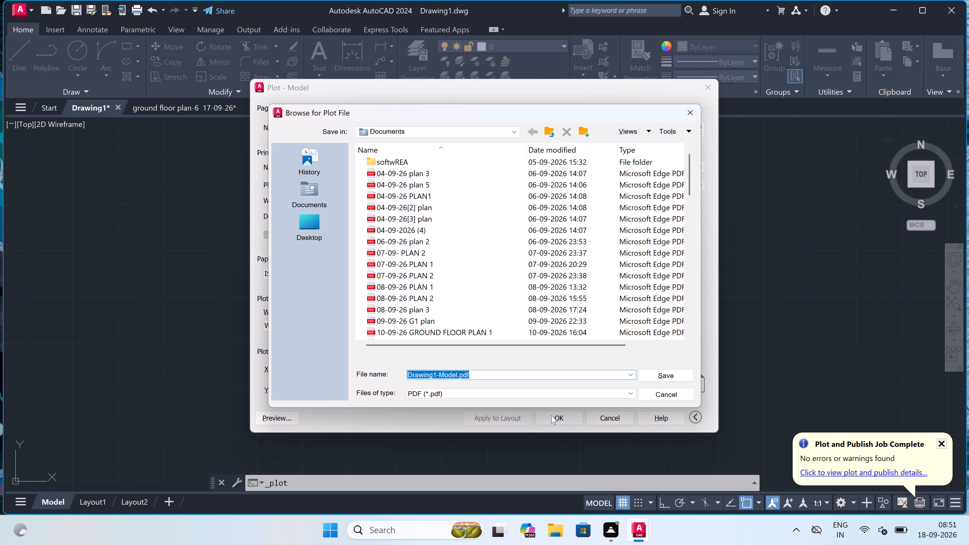
key("BackSpace")
type("GROUND FLLOR")
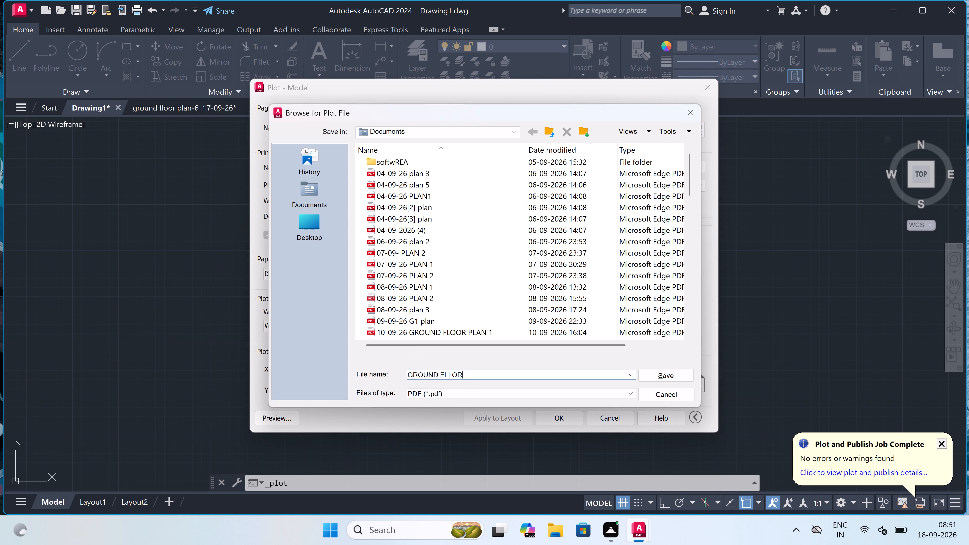
key("space")
key("BackSpace")
key("BackSpace")
key("BackSpace")
key("BackSpace")
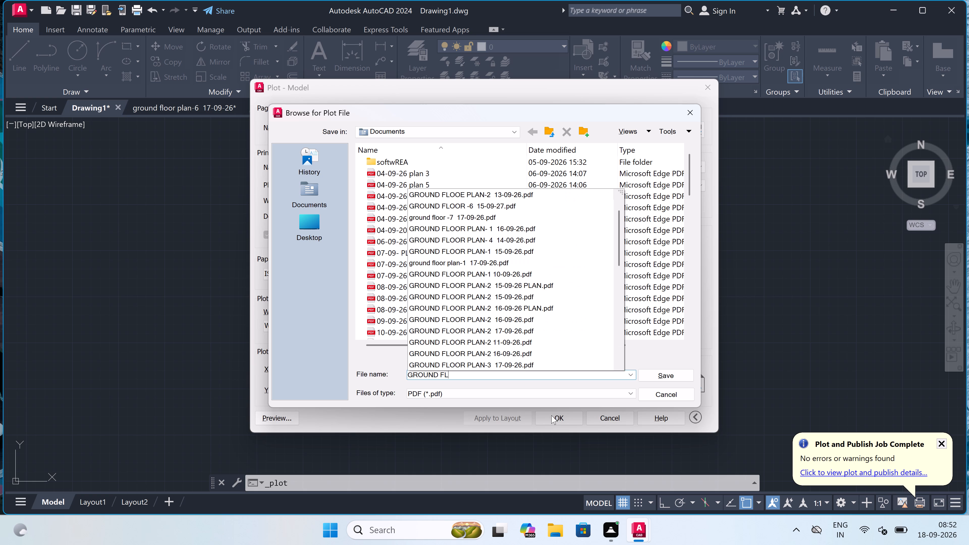
type("OO")
type("R AND")
key("space")
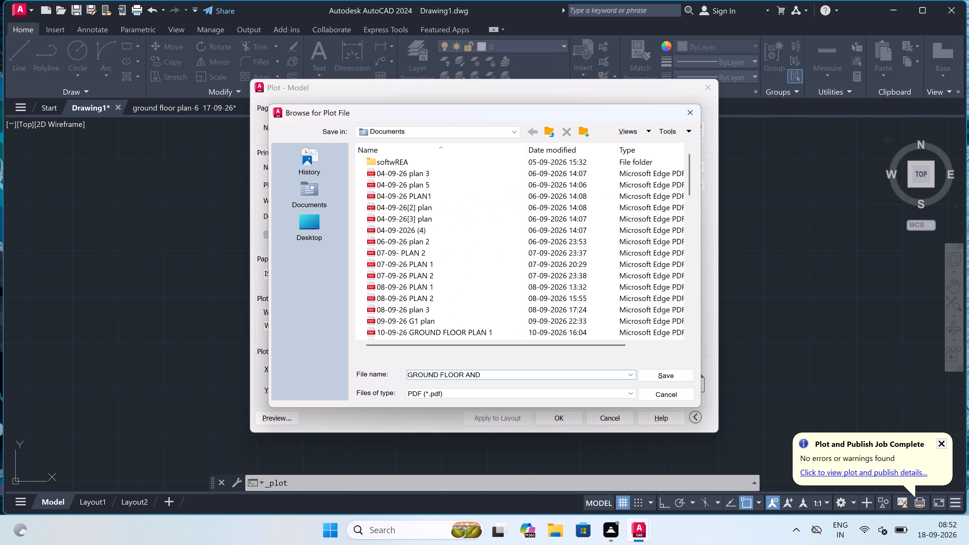
type("FIRST FLOOR PLAN-1 1")
type("8-09-27")
key("BackSpace")
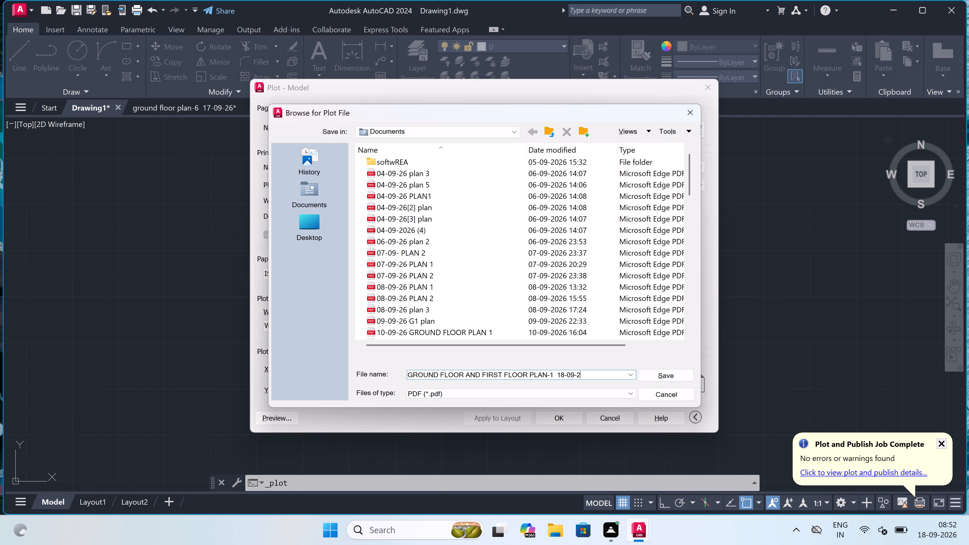
key("6")
left_click(658, 372)
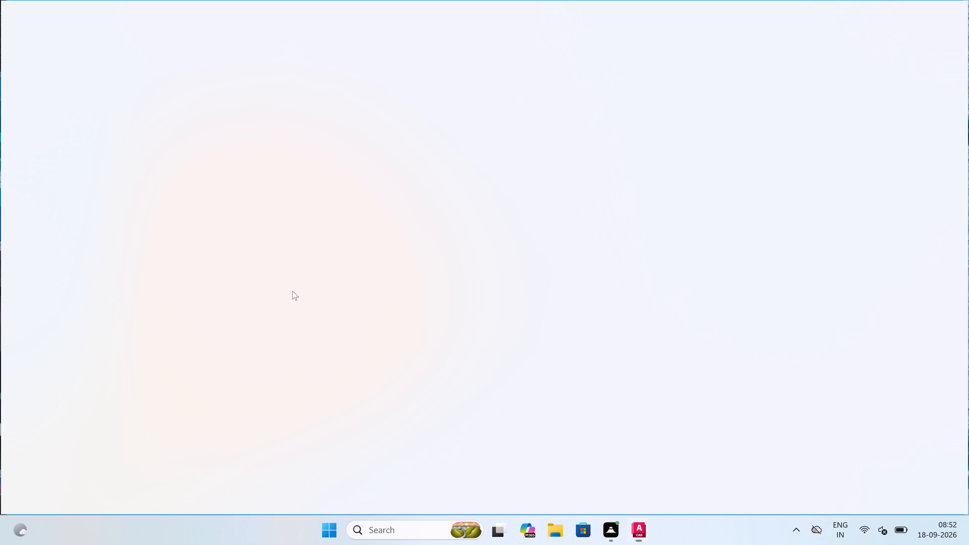
Examine the plotted PDF for how the border, elevation, section and floor plans fit the page, and close it.
scroll(369, 282, "down", 2)
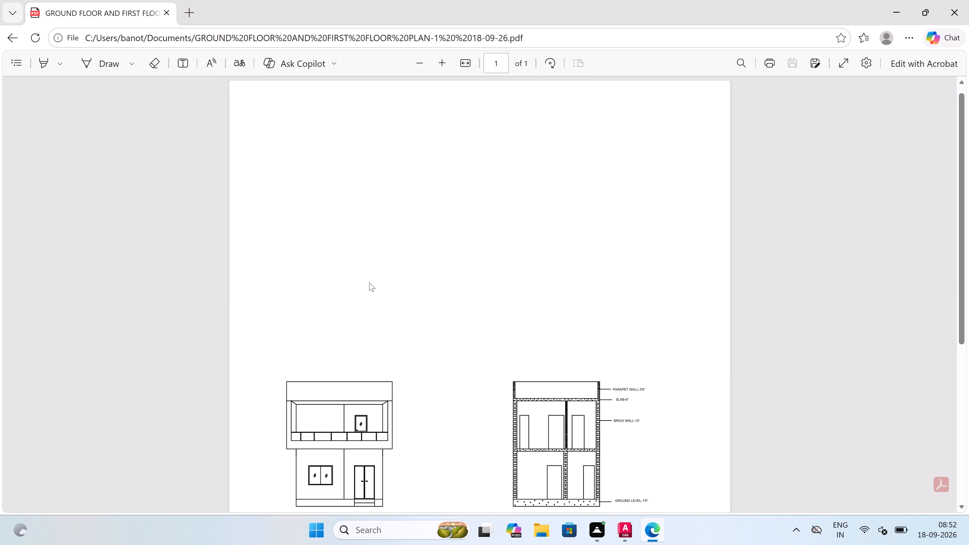
scroll(369, 282, "down", 5)
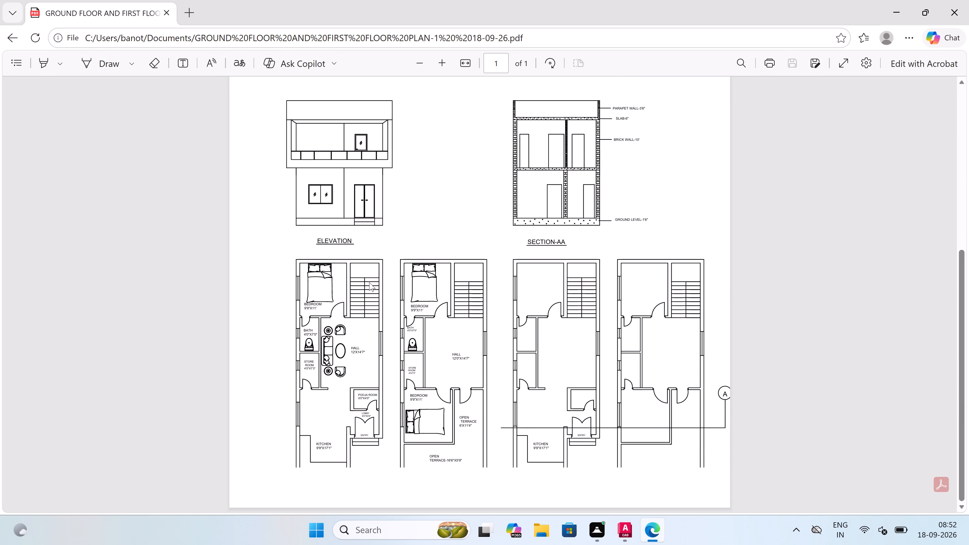
scroll(369, 282, "up", 2)
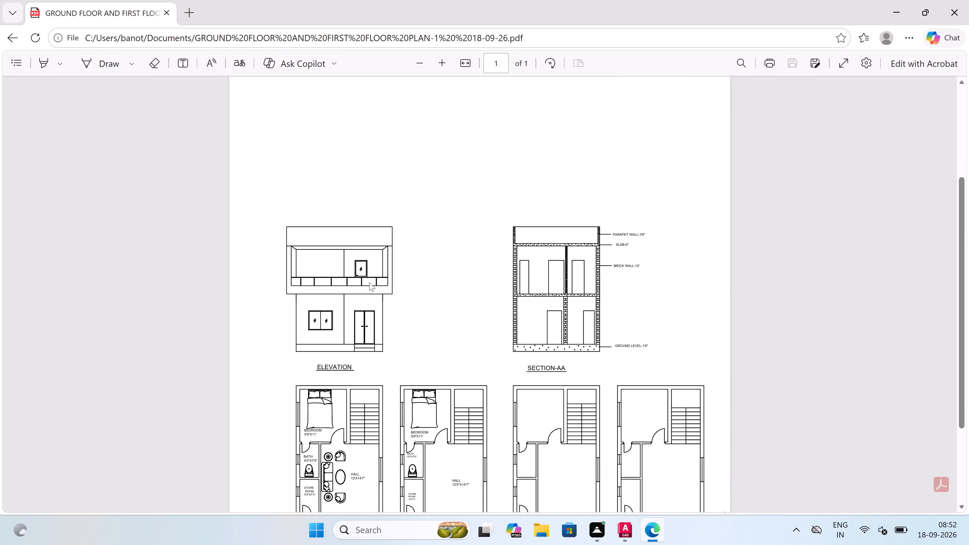
left_click(962, 2)
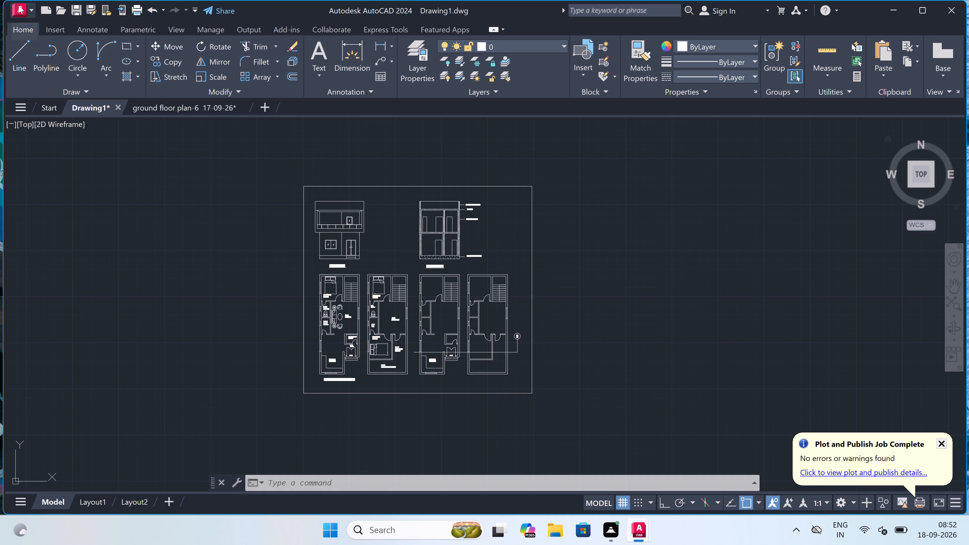
Set the plot paper size to ISO A4 (297.00 x 210.00 MM) and apply the plot settings to the layout.
key("ctrl+p")
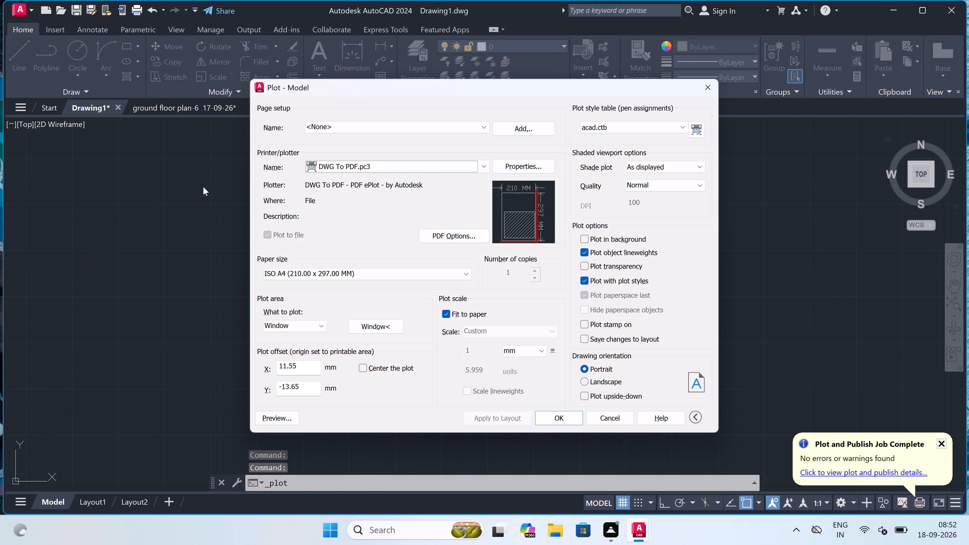
left_click(301, 269)
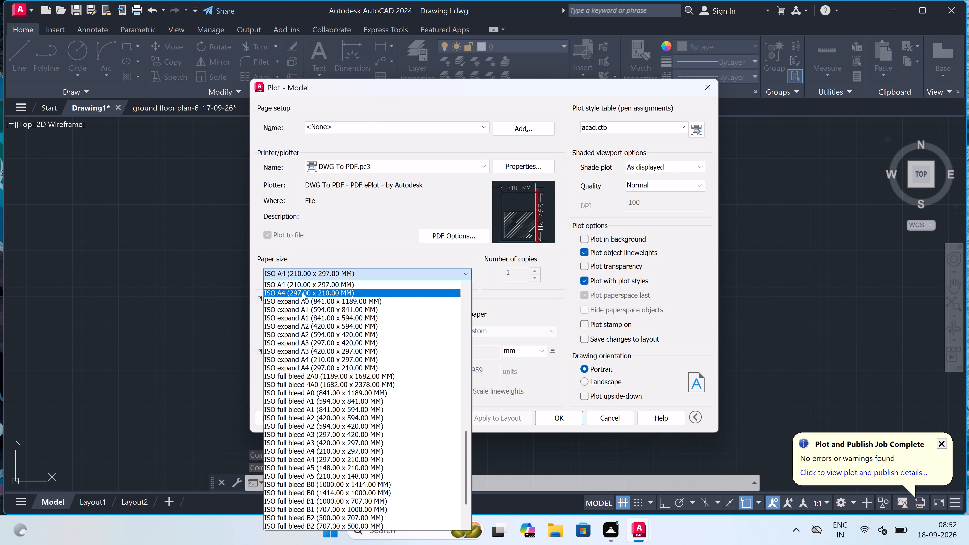
left_click(302, 292)
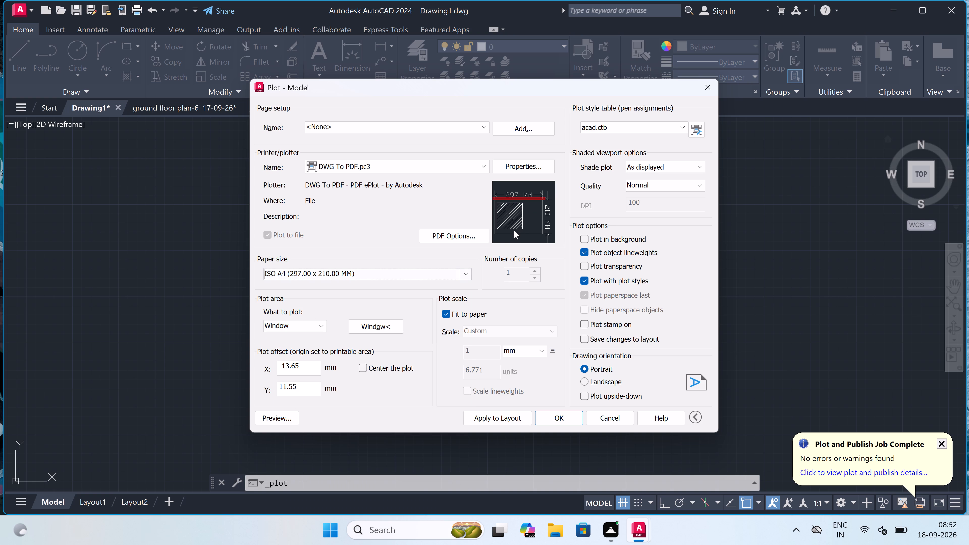
left_click(507, 417)
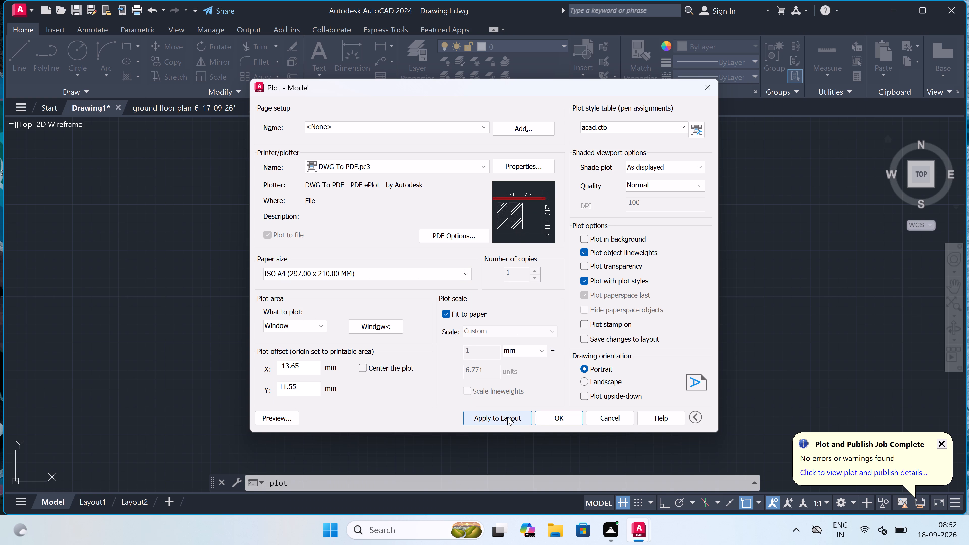
Plot the sheet to a PDF in Documents named "GROUND FLOOR AND FIRST FLOOR PLAN-1 18-09-26", overwriting the existing file.
double_click(555, 416)
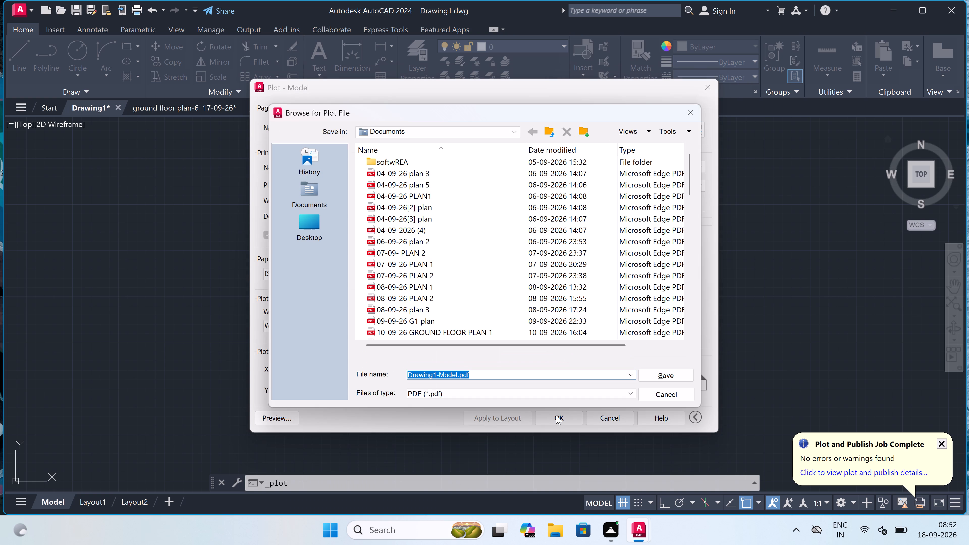
key("BackSpace")
type("GROUND FLOOR")
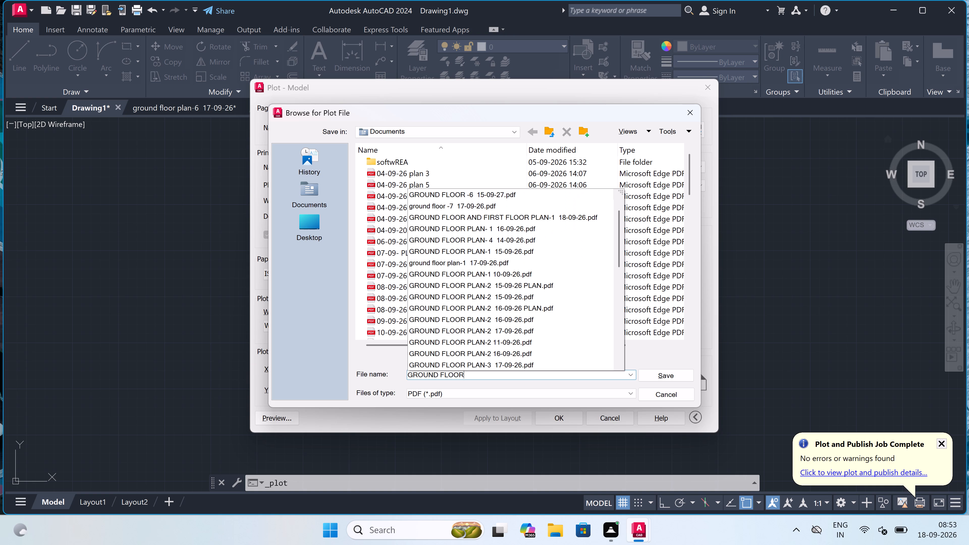
key("space")
type("AND FIRST FLOOR PLAN-1")
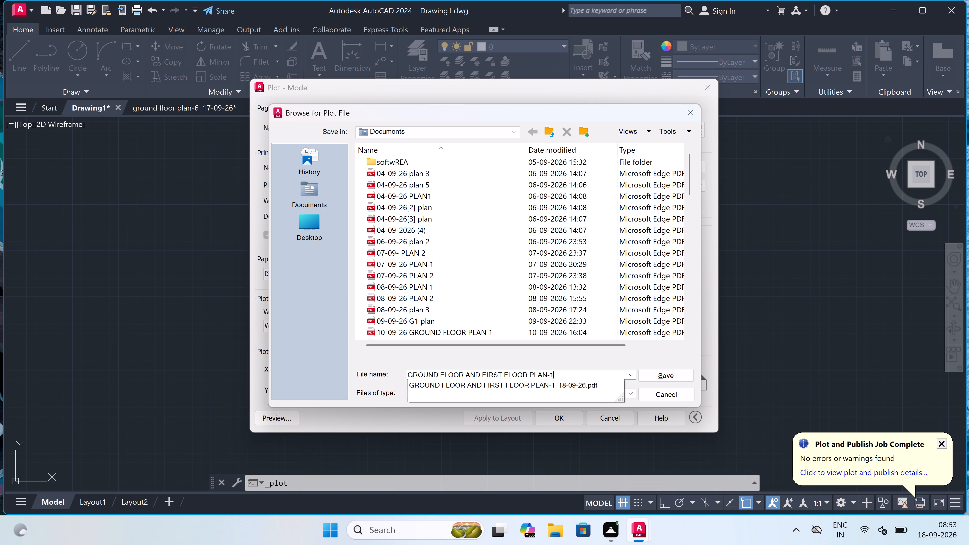
key("space")
key("space")
type("18-09-")
type("26")
key("space")
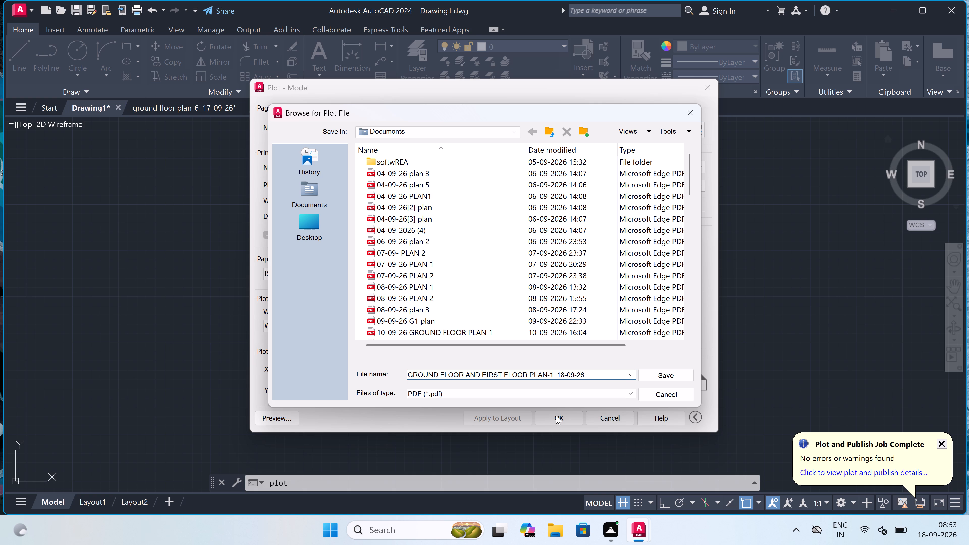
left_click(652, 373)
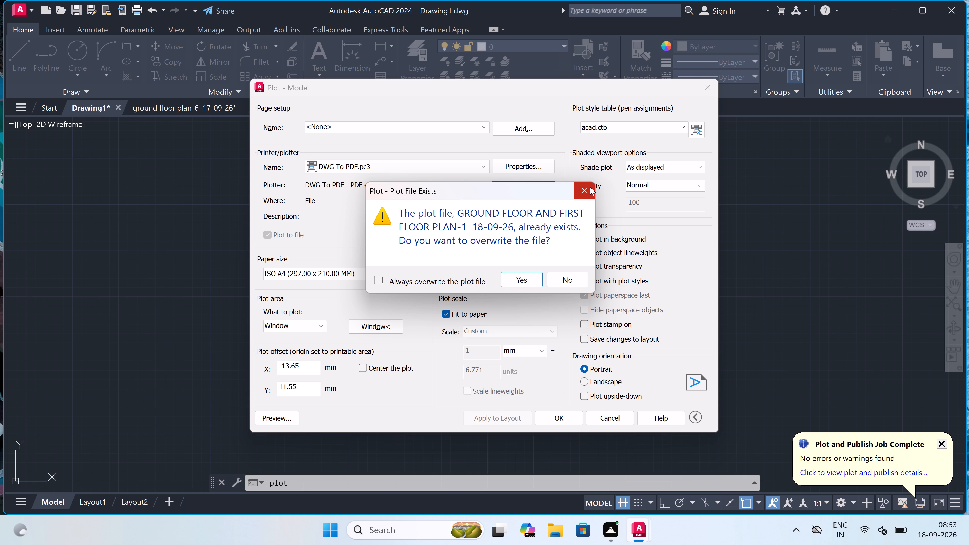
double_click(521, 276)
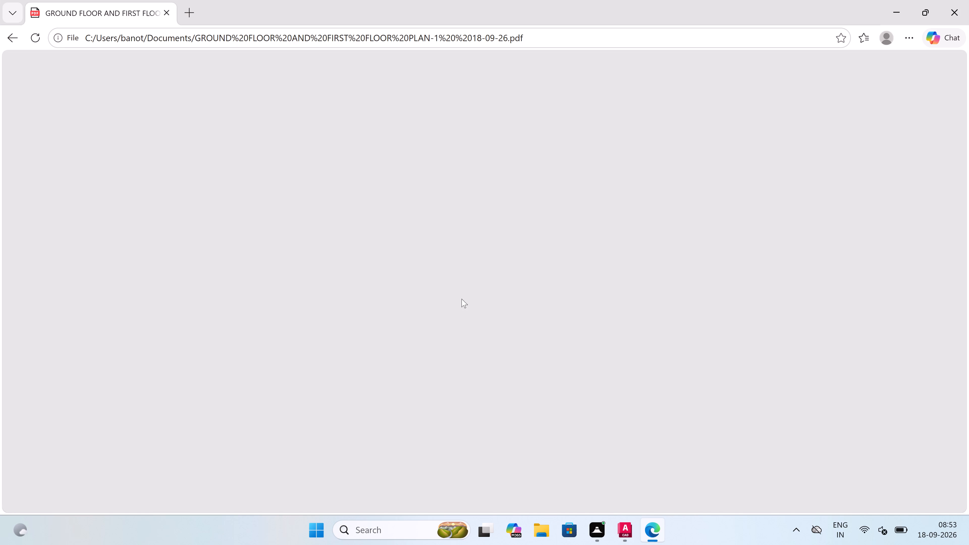
Examine how the elevation, section and floor plans fit the page in the newly plotted PDF, and close it.
scroll(457, 292, "down", 2)
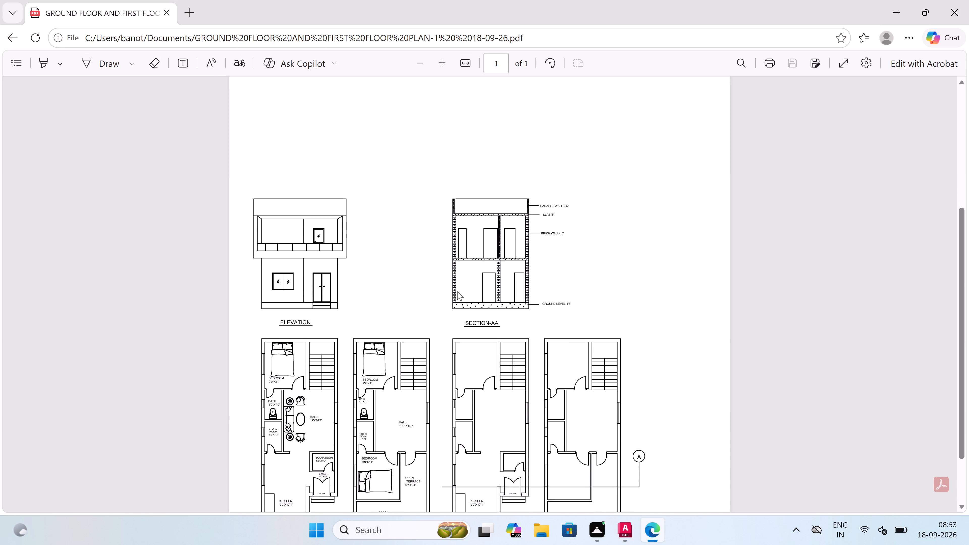
scroll(457, 291, "down", 1)
scroll(457, 291, "up", 1)
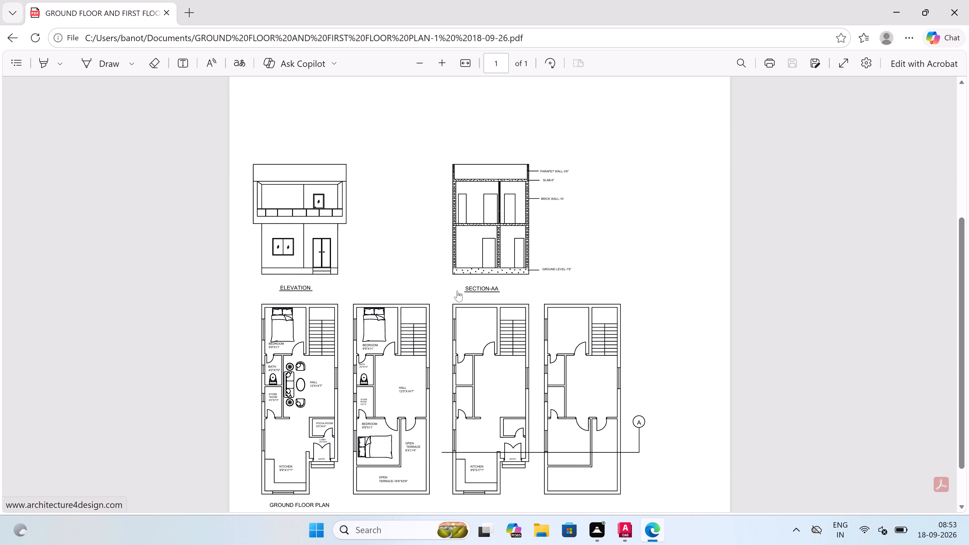
scroll(457, 291, "up", 3)
scroll(457, 291, "down", 5)
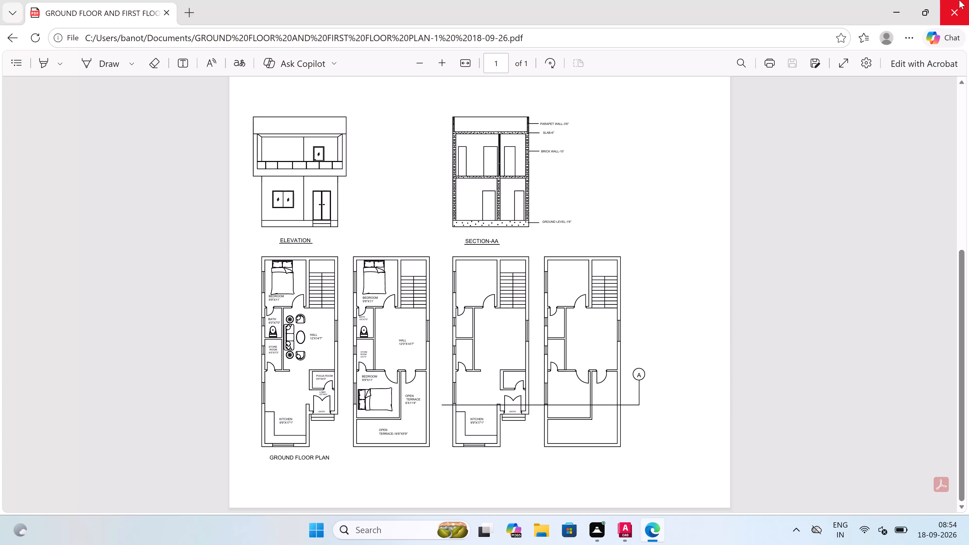
left_click(959, 0)
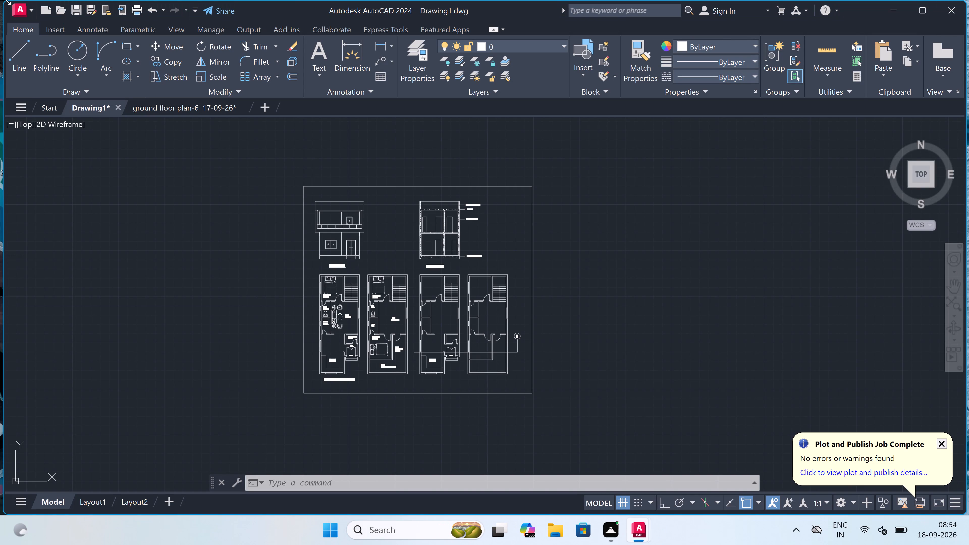
Save the drawing in Documents as an AutoCAD 2018 drawing named "GROUND FLOOR AND FIRST FLOOR PLAN-1 18-09-26".
left_click(18, 8)
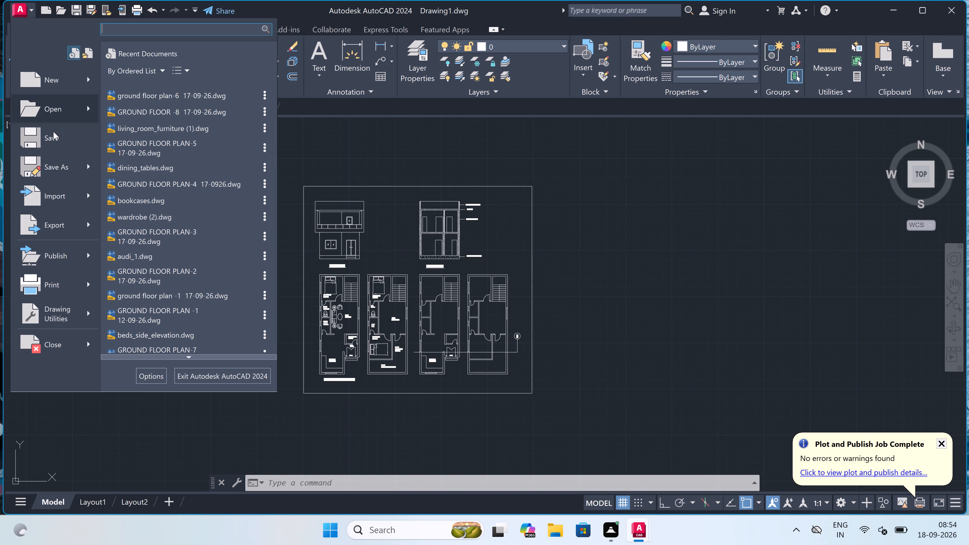
double_click(64, 162)
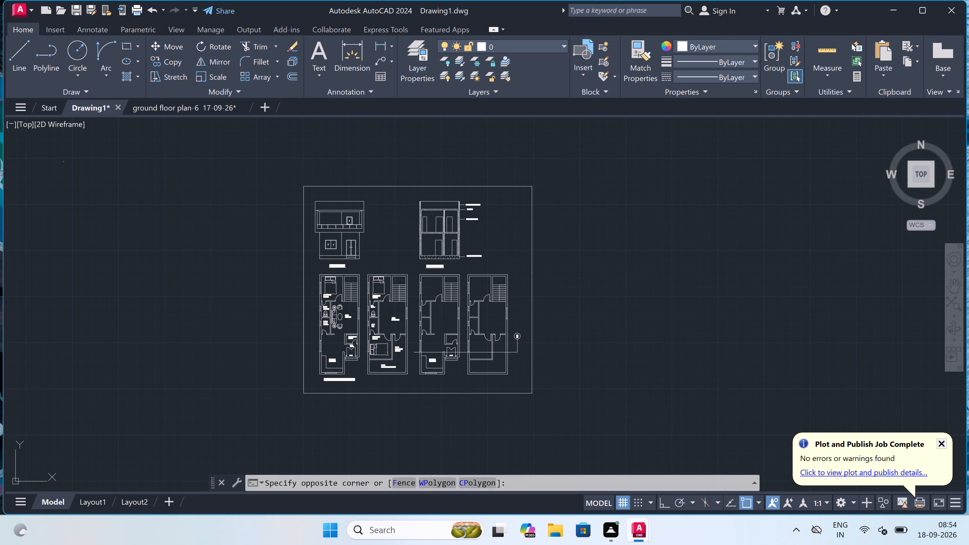
key("BackSpace")
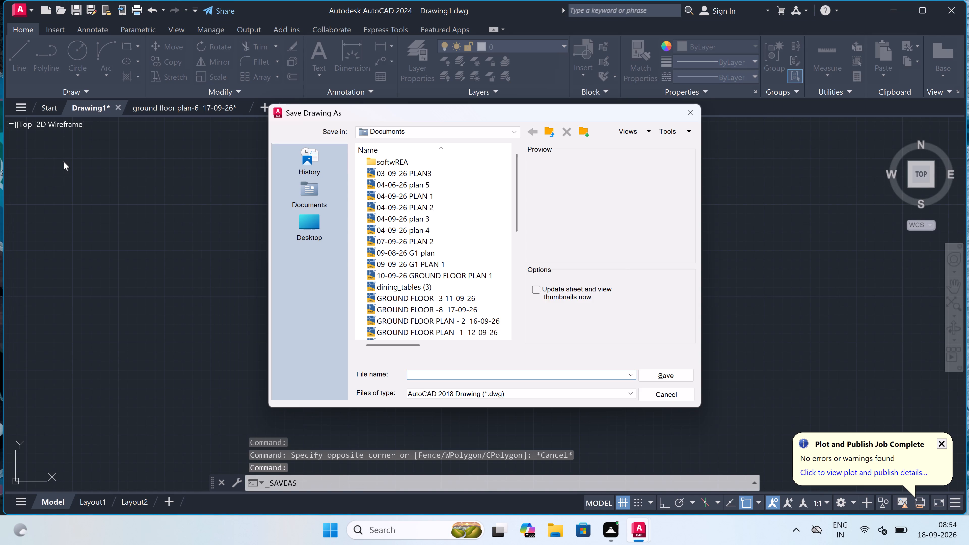
type("GROUND FLOOR")
key("space")
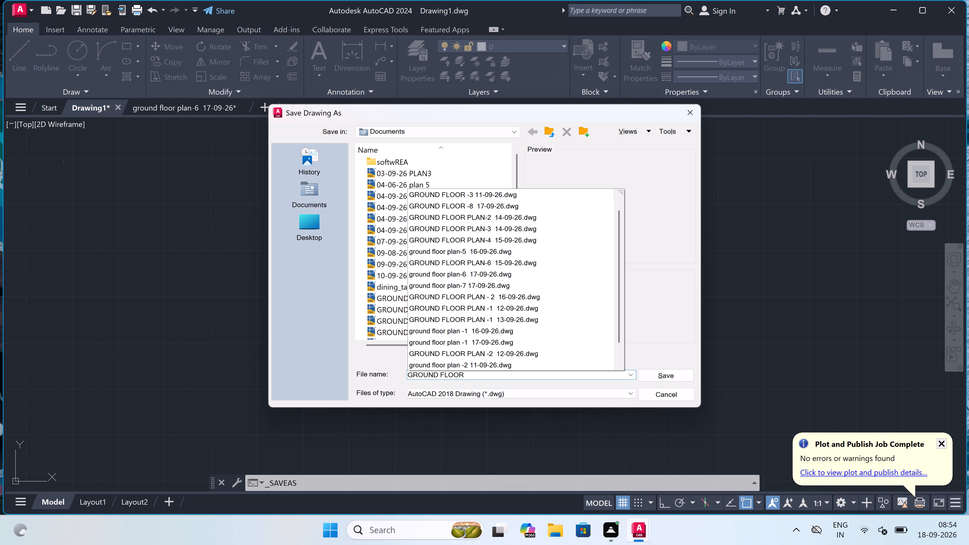
type("AND FIRST F")
type("LOOR PA")
key("BackSpace")
type("LAN-1")
key("space")
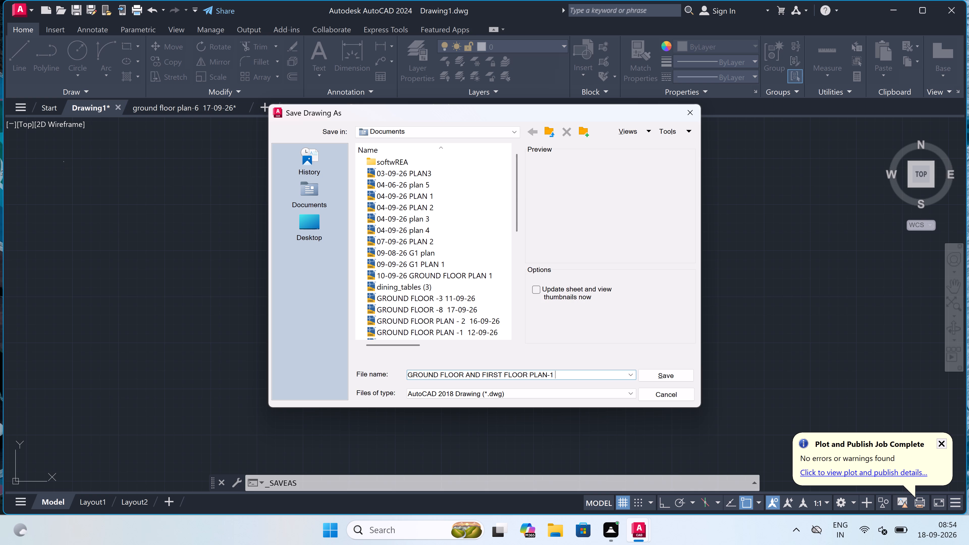
key("space")
type("18-09-2")
key("6")
left_click(659, 375)
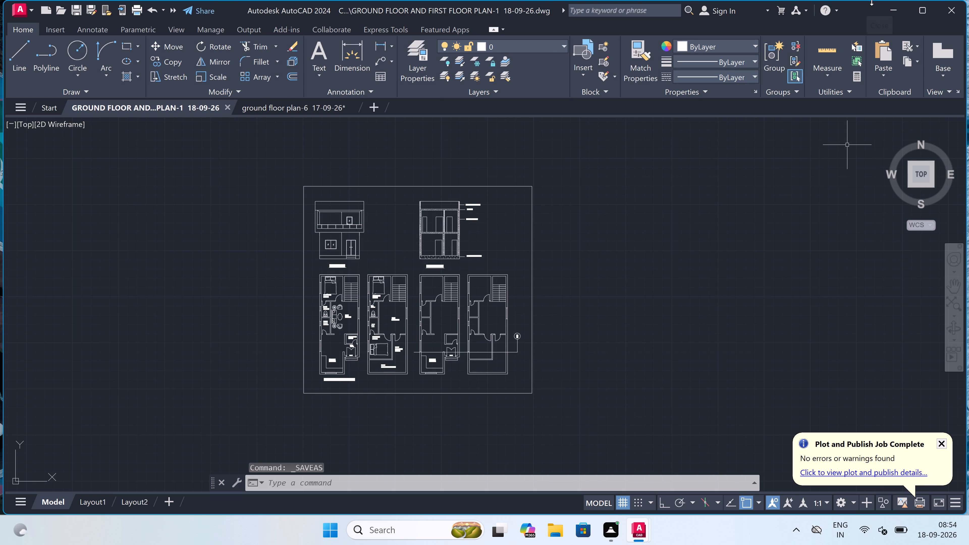
Quit AutoCAD, saving the changes to the "ground floor plan-6 17-09-26" drawing.
left_click(959, 6)
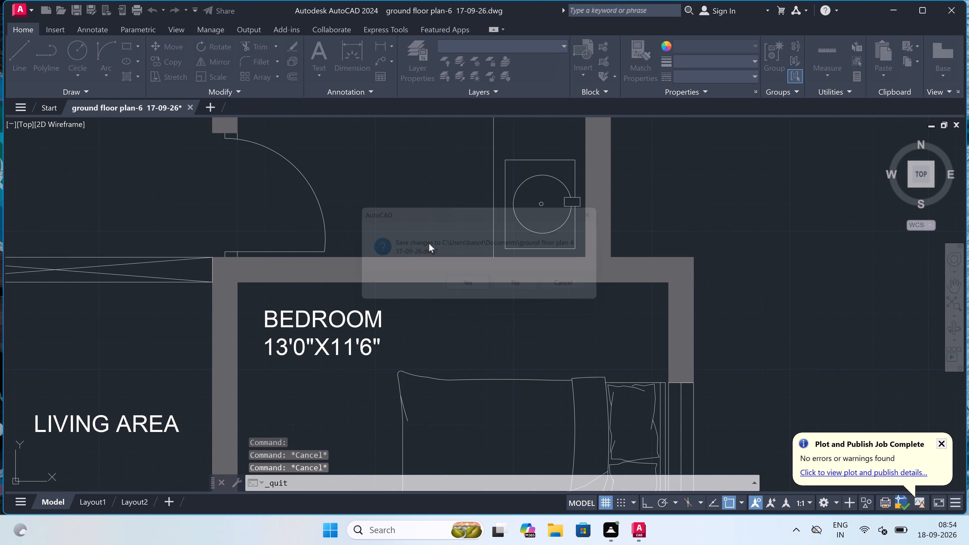
left_click_drag(453, 283, 456, 283)
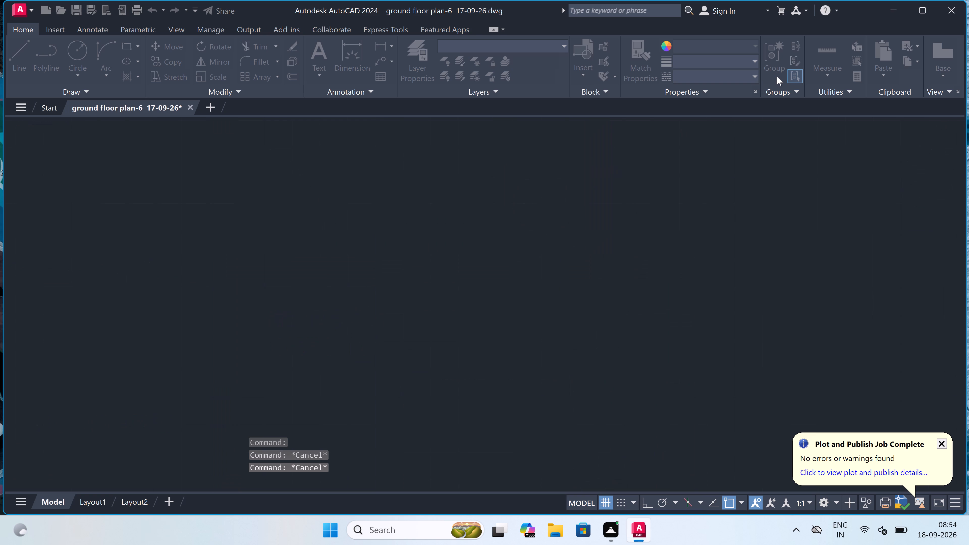